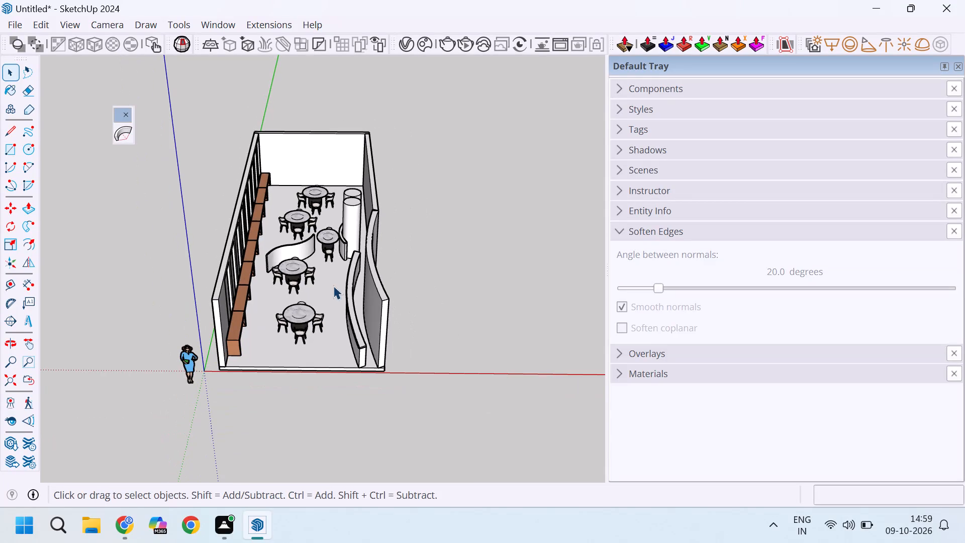
Examine the restaurant interior, the curved outer wall and the low curved partition from several angles.
{"action": "middle_click_drag", "start_coordinate": [280, 273], "coordinate": [260, 228]}
{"action": "scroll", "coordinate": [261, 228], "scroll_direction": "up", "scroll_amount": 1}
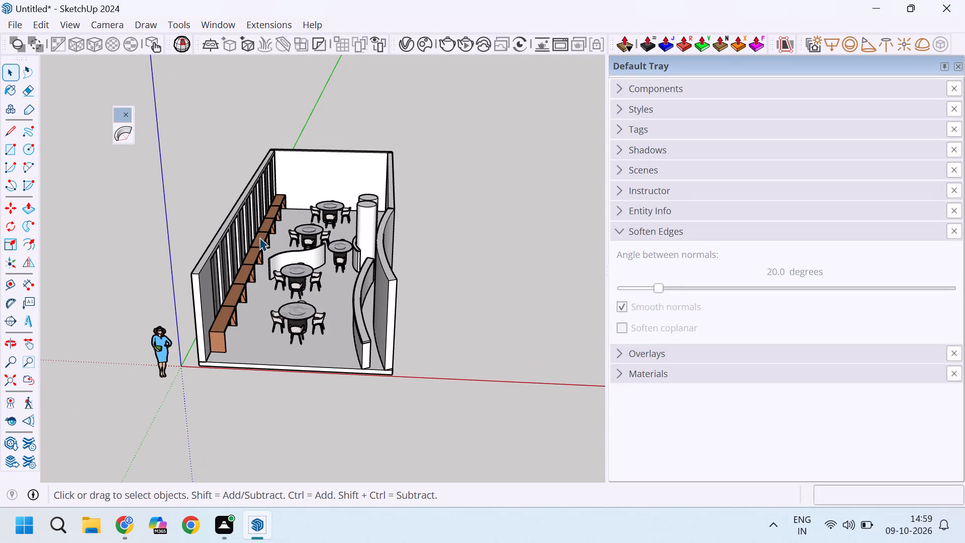
{"action": "scroll", "coordinate": [266, 239], "scroll_direction": "up", "scroll_amount": 3}
{"action": "middle_click_drag", "start_coordinate": [284, 300], "coordinate": [292, 229]}
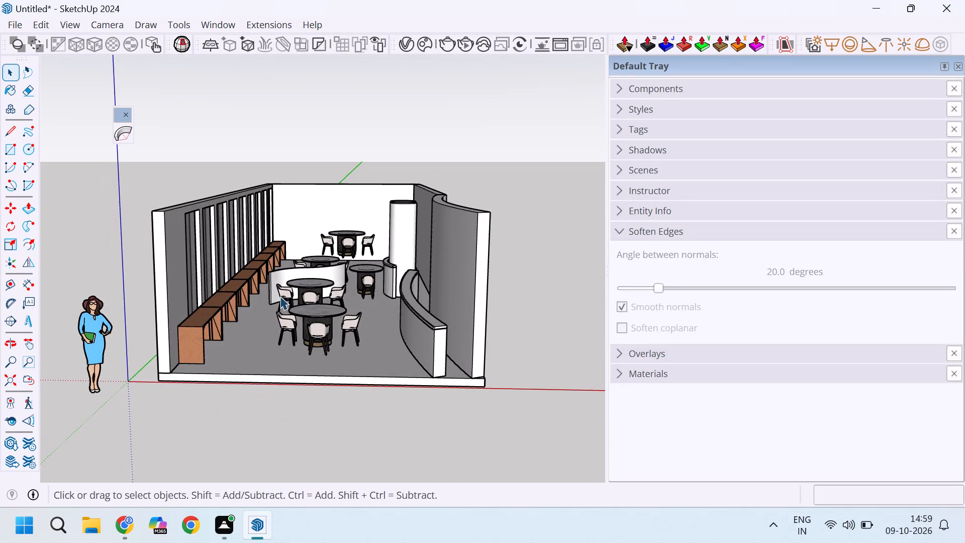
{"action": "scroll", "coordinate": [280, 296], "scroll_direction": "down", "scroll_amount": 5}
{"action": "scroll", "coordinate": [303, 293], "scroll_direction": "up", "scroll_amount": 9}
{"action": "middle_click_drag", "start_coordinate": [297, 292], "coordinate": [149, 271]}
{"action": "middle_click_drag", "start_coordinate": [280, 294], "coordinate": [303, 296]}
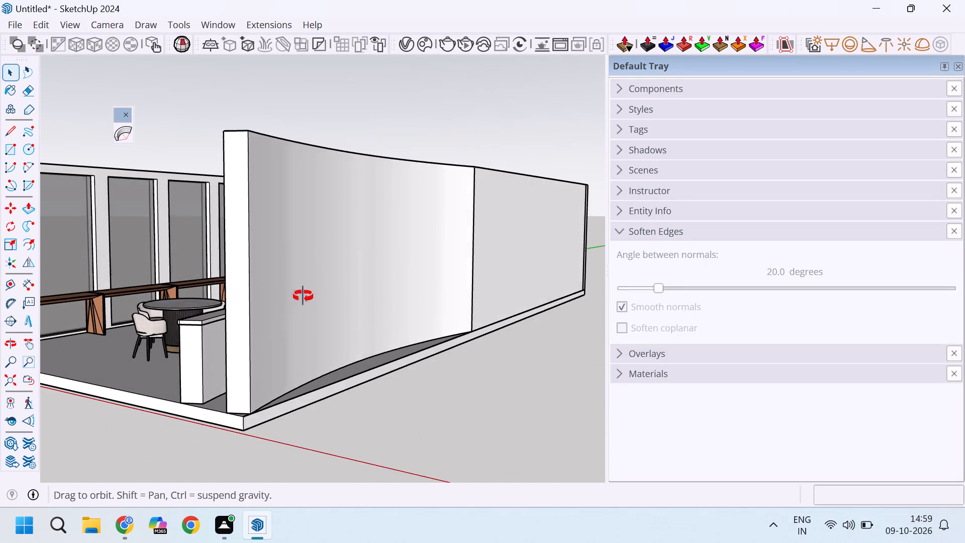
{"action": "middle_click_drag", "start_coordinate": [303, 296], "coordinate": [452, 295]}
{"action": "scroll", "coordinate": [427, 302], "scroll_direction": "down", "scroll_amount": 4}
{"action": "middle_click_drag", "start_coordinate": [423, 314], "coordinate": [318, 315]}
{"action": "scroll", "coordinate": [452, 337], "scroll_direction": "up", "scroll_amount": 5}
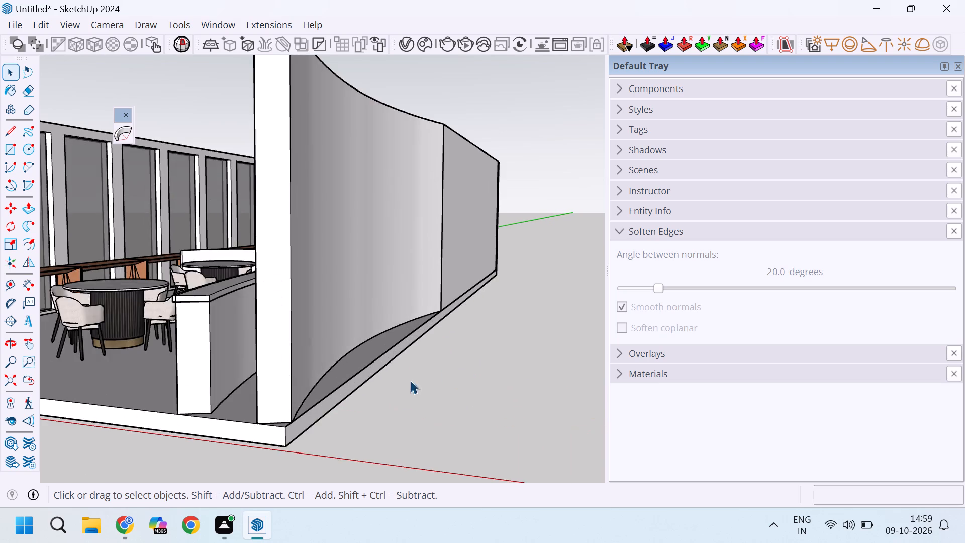
{"action": "scroll", "coordinate": [389, 404], "scroll_direction": "down", "scroll_amount": 8}
{"action": "middle_click_drag", "start_coordinate": [289, 355], "coordinate": [354, 370]}
{"action": "scroll", "coordinate": [368, 364], "scroll_direction": "up", "scroll_amount": 4}
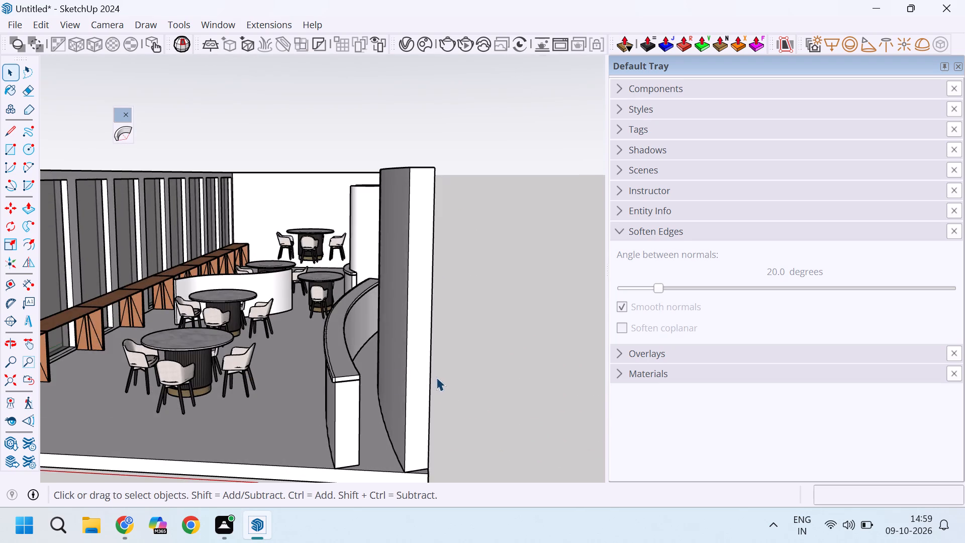
{"action": "middle_click_drag", "start_coordinate": [411, 382], "coordinate": [441, 403]}
{"action": "scroll", "coordinate": [381, 381], "scroll_direction": "up", "scroll_amount": 4}
{"action": "middle_click_drag", "start_coordinate": [378, 401], "coordinate": [385, 373]}
{"action": "scroll", "coordinate": [378, 401], "scroll_direction": "up", "scroll_amount": 1}
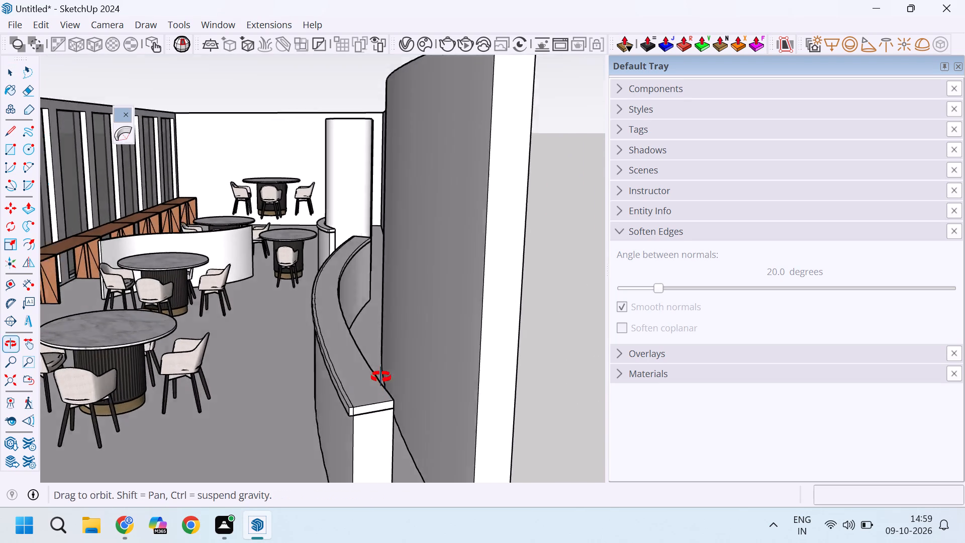
{"action": "scroll", "coordinate": [368, 385], "scroll_direction": "up", "scroll_amount": 14}
{"action": "scroll", "coordinate": [361, 377], "scroll_direction": "down", "scroll_amount": 2}
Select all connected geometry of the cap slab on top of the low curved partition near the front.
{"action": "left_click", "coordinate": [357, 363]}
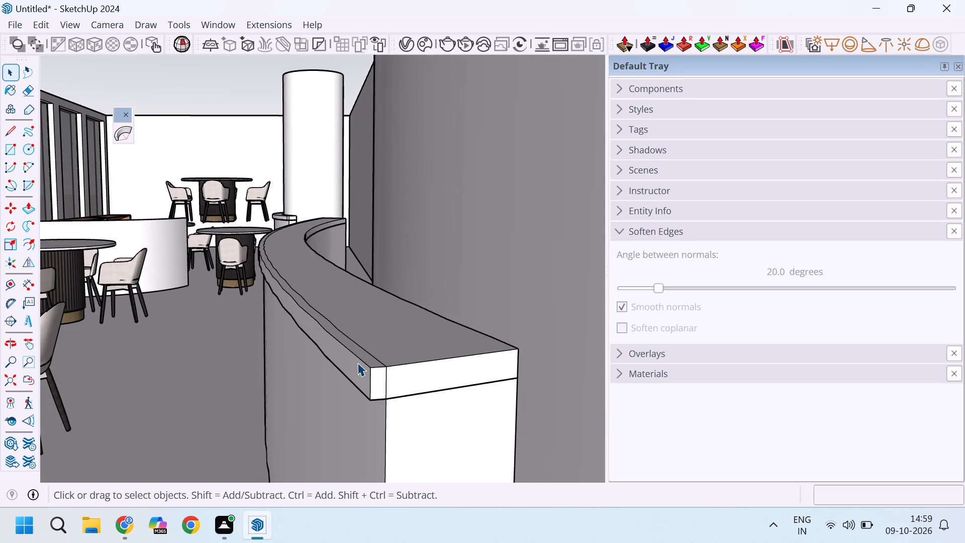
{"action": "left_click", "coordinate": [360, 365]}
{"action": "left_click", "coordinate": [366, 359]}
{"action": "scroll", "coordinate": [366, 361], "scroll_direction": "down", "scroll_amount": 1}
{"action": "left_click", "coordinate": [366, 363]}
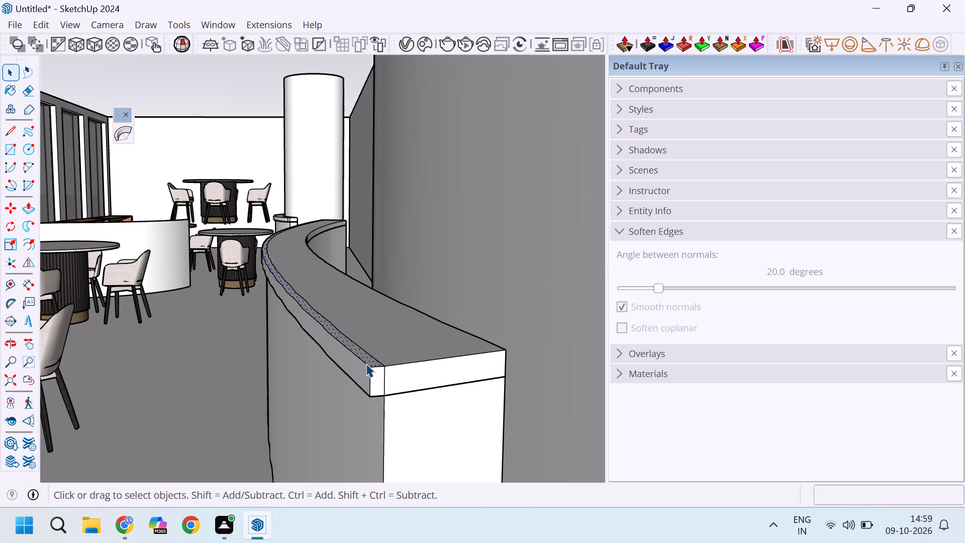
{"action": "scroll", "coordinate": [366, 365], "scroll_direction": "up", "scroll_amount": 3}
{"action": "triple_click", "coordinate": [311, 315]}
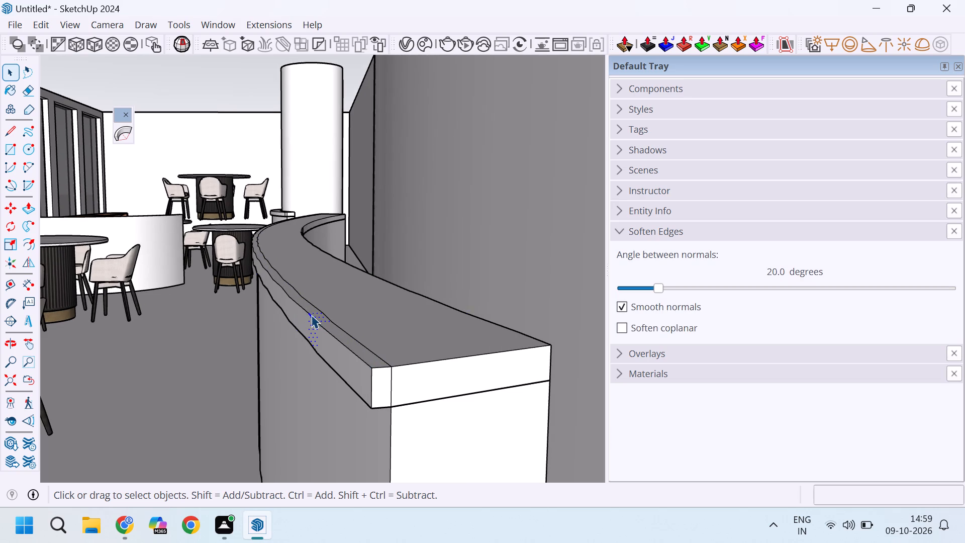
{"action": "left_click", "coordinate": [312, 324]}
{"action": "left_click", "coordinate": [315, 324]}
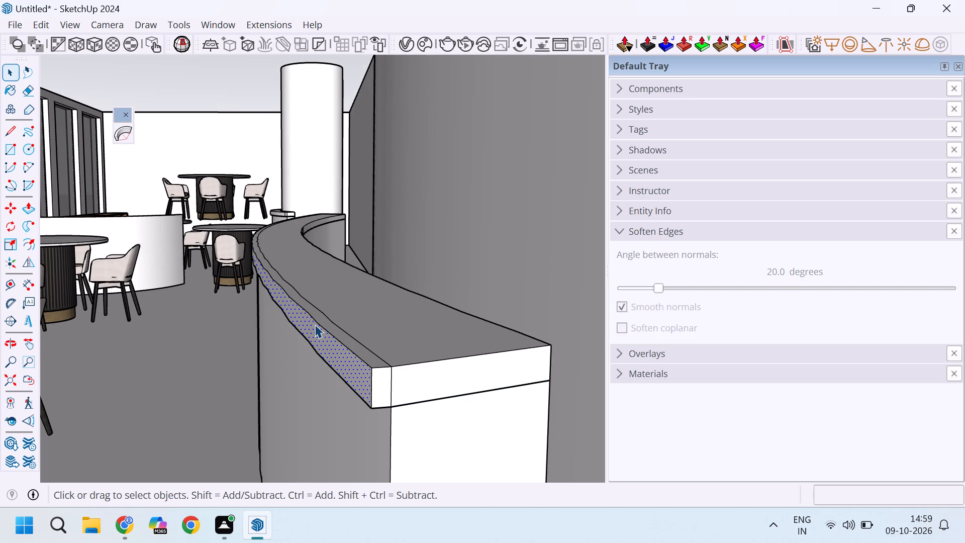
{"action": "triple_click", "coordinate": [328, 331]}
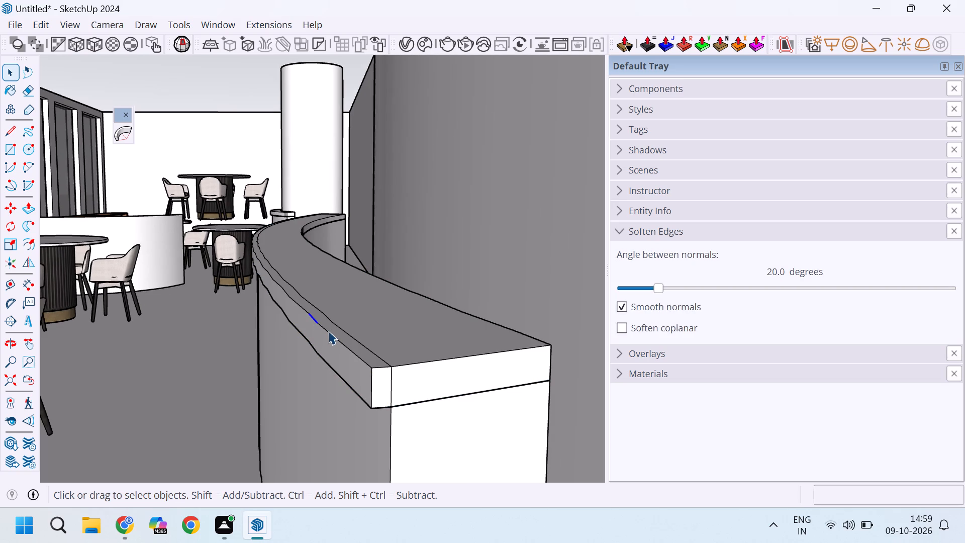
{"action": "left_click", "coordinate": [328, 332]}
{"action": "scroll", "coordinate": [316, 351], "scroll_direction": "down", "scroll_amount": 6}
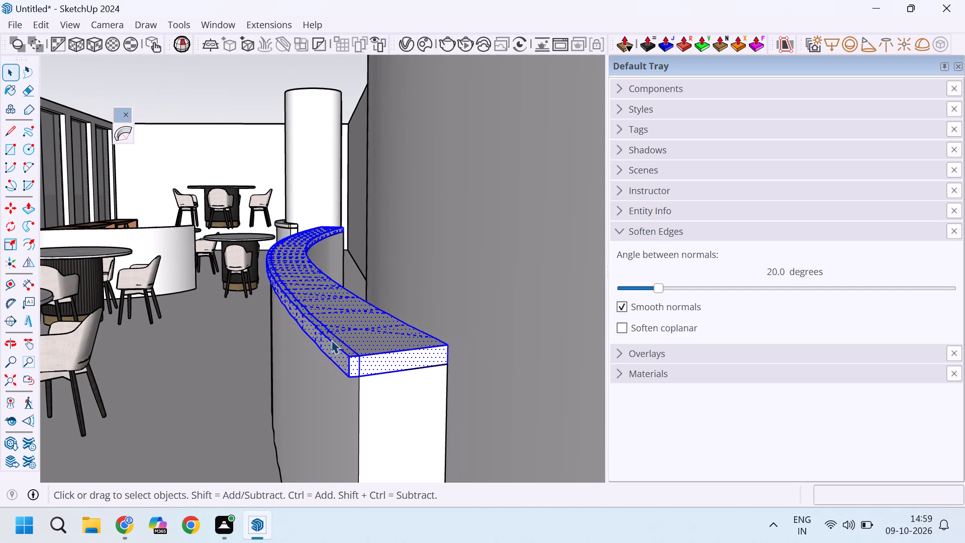
Display the Bevel extension's tool set.
{"action": "right_click", "coordinate": [482, 21]}
{"action": "left_click", "coordinate": [525, 200]}
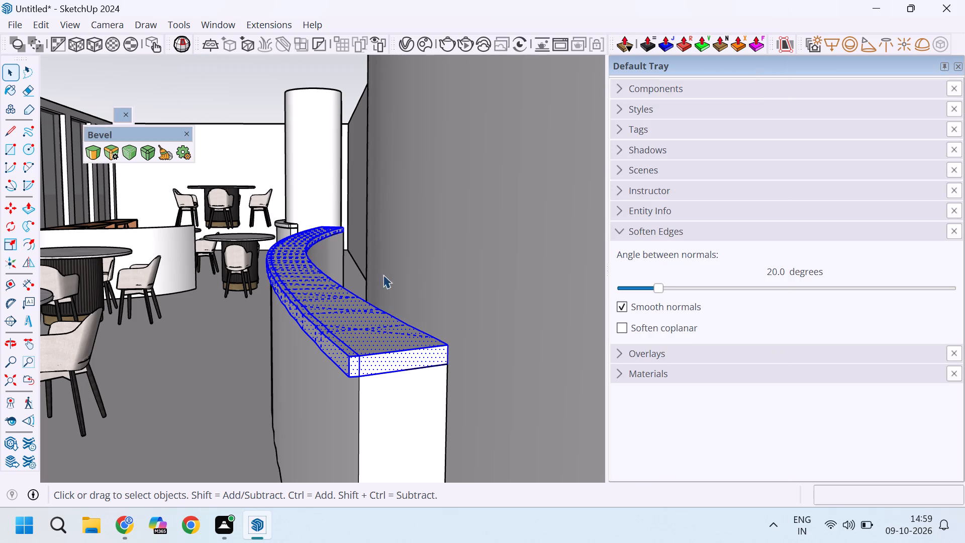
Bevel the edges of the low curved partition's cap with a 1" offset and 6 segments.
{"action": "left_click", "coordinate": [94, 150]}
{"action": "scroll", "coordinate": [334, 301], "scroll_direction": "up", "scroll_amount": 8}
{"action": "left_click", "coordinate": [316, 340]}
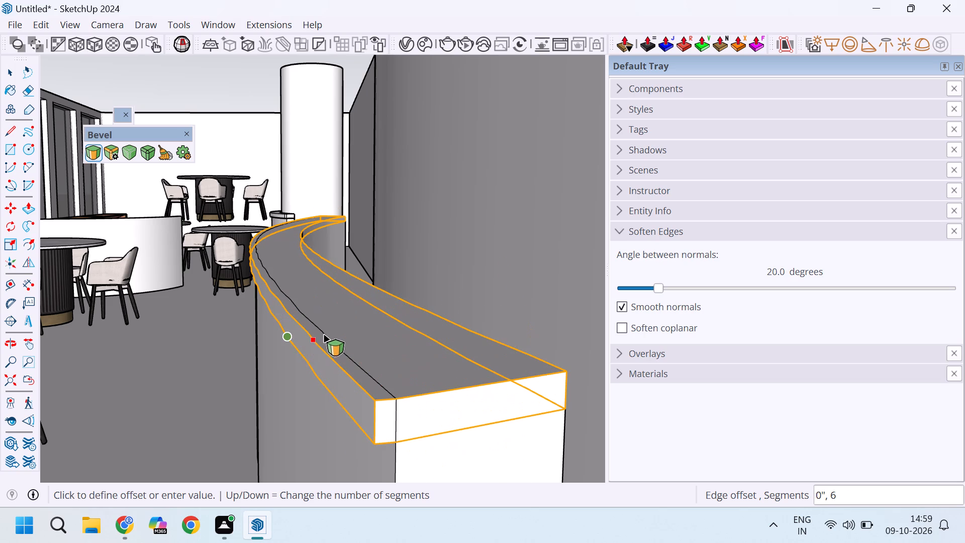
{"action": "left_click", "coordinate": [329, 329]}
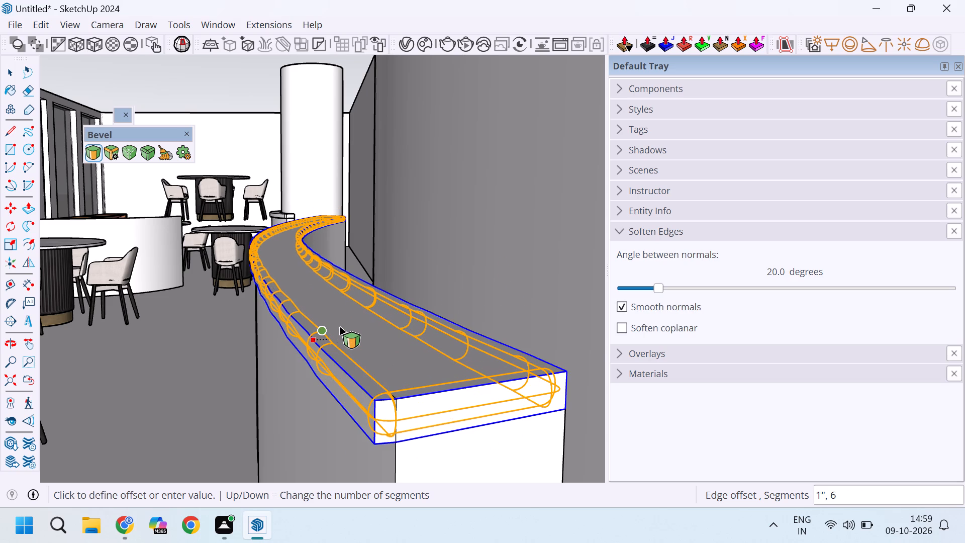
Inspect the beveled cap of the low curved partition along its top face and inner and outer edges.
{"action": "scroll", "coordinate": [235, 317], "scroll_direction": "down", "scroll_amount": 5}
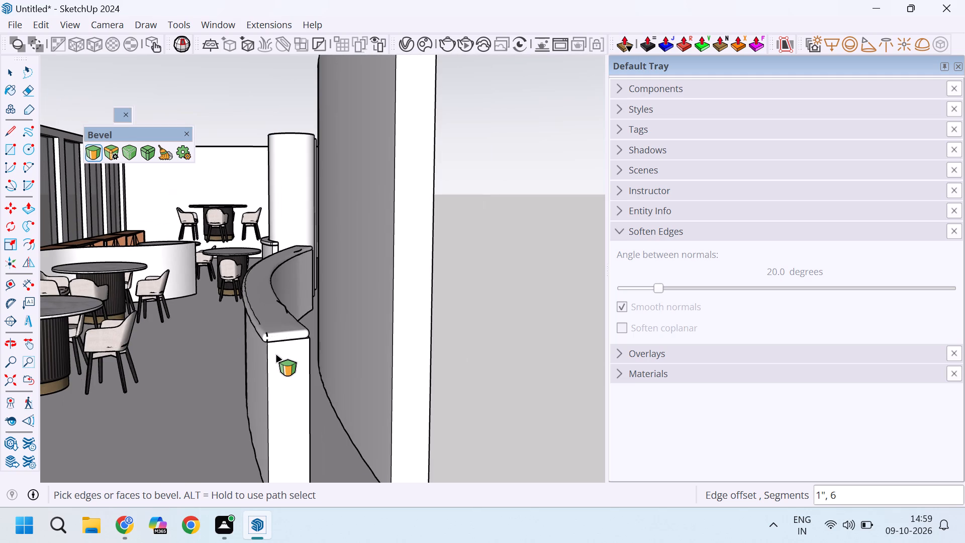
{"action": "key", "text": "space"}
{"action": "scroll", "coordinate": [235, 327], "scroll_direction": "down", "scroll_amount": 3}
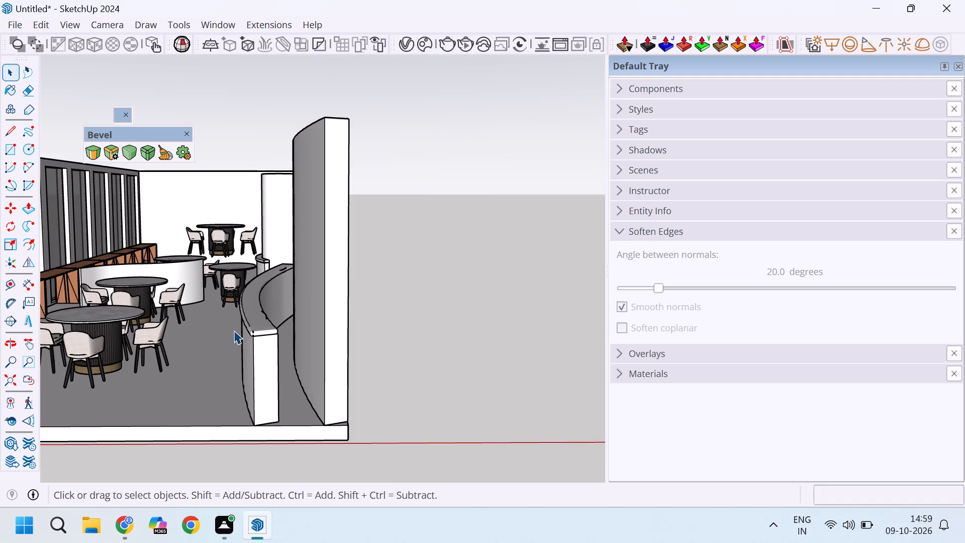
{"action": "middle_click_drag", "start_coordinate": [271, 365], "coordinate": [177, 422]}
{"action": "left_click", "coordinate": [471, 343]}
{"action": "middle_click_drag", "start_coordinate": [148, 378], "coordinate": [270, 380]}
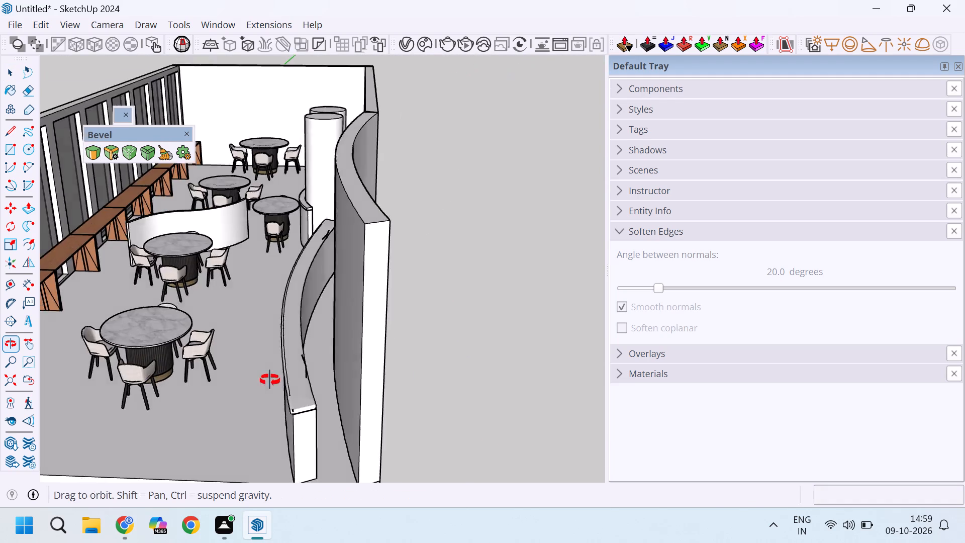
{"action": "middle_click_drag", "start_coordinate": [270, 380], "coordinate": [297, 373]}
{"action": "scroll", "coordinate": [343, 358], "scroll_direction": "up", "scroll_amount": 9}
{"action": "left_click", "coordinate": [390, 354]}
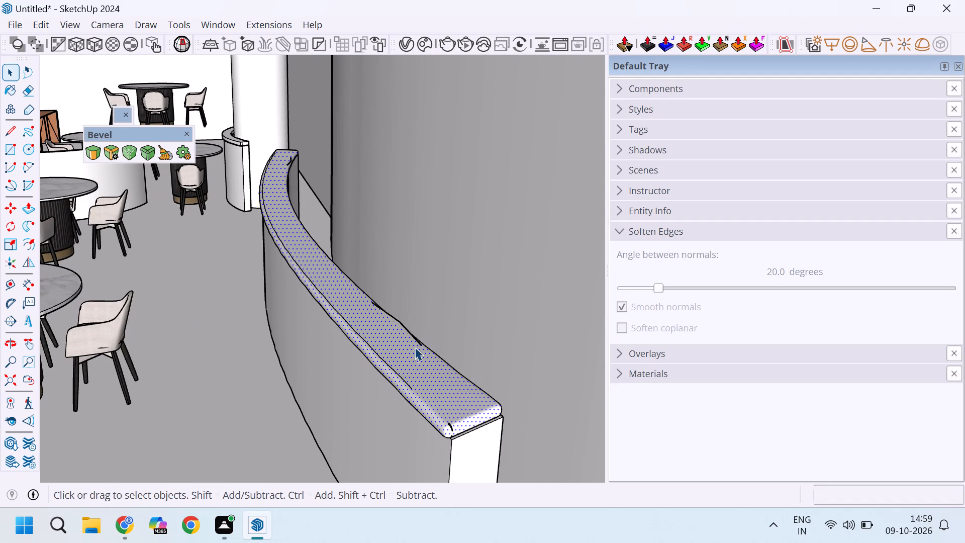
{"action": "double_click", "coordinate": [396, 349]}
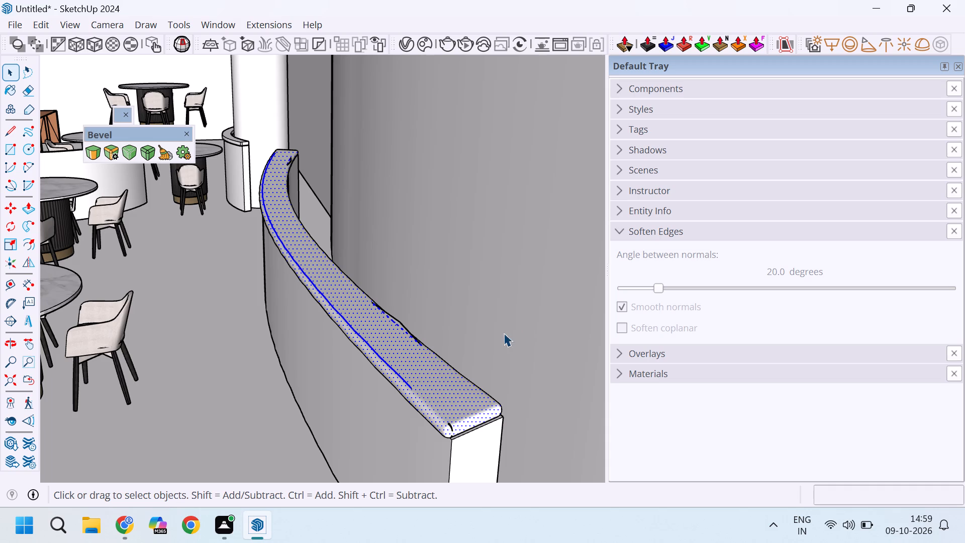
{"action": "left_click", "coordinate": [410, 376]}
{"action": "middle_click_drag", "start_coordinate": [440, 419], "coordinate": [355, 354]}
{"action": "middle_click_drag", "start_coordinate": [432, 388], "coordinate": [345, 385]}
{"action": "scroll", "coordinate": [346, 392], "scroll_direction": "up", "scroll_amount": 2}
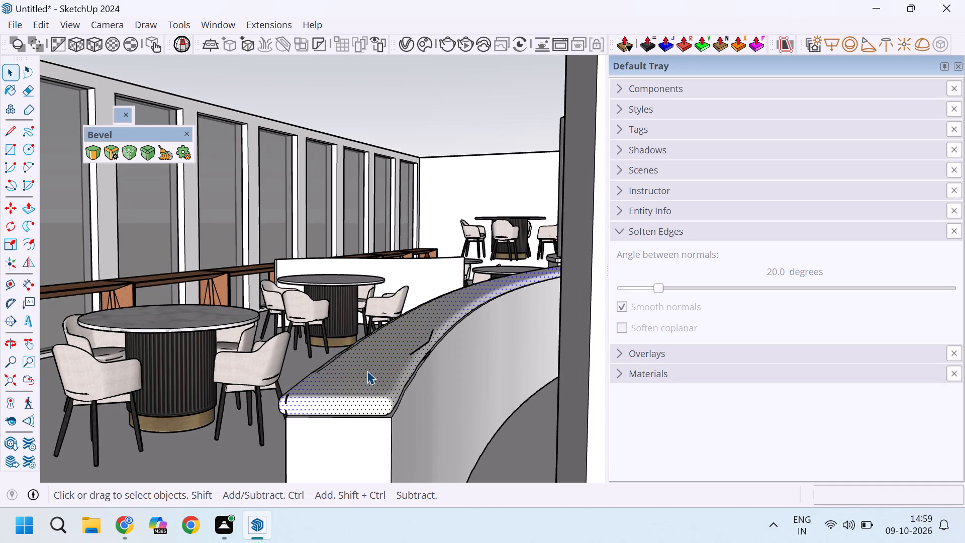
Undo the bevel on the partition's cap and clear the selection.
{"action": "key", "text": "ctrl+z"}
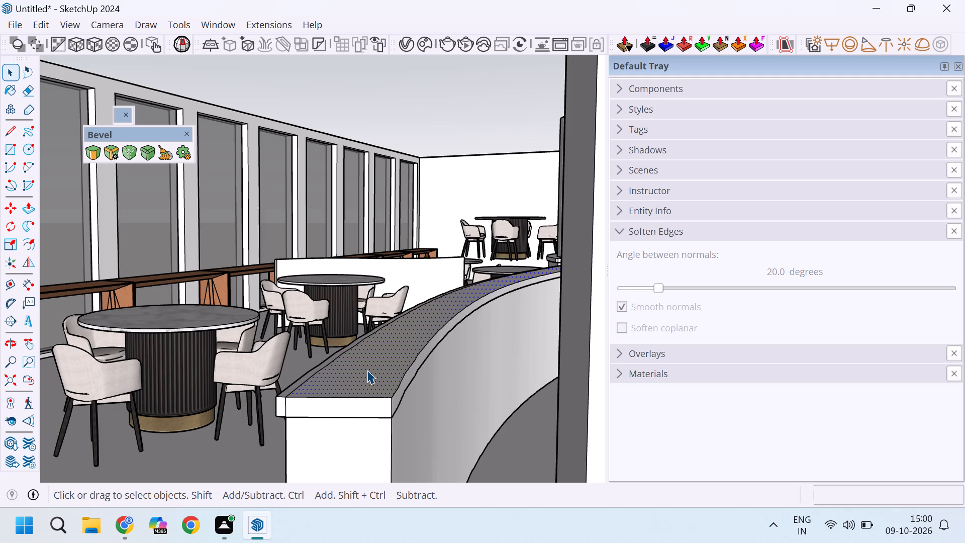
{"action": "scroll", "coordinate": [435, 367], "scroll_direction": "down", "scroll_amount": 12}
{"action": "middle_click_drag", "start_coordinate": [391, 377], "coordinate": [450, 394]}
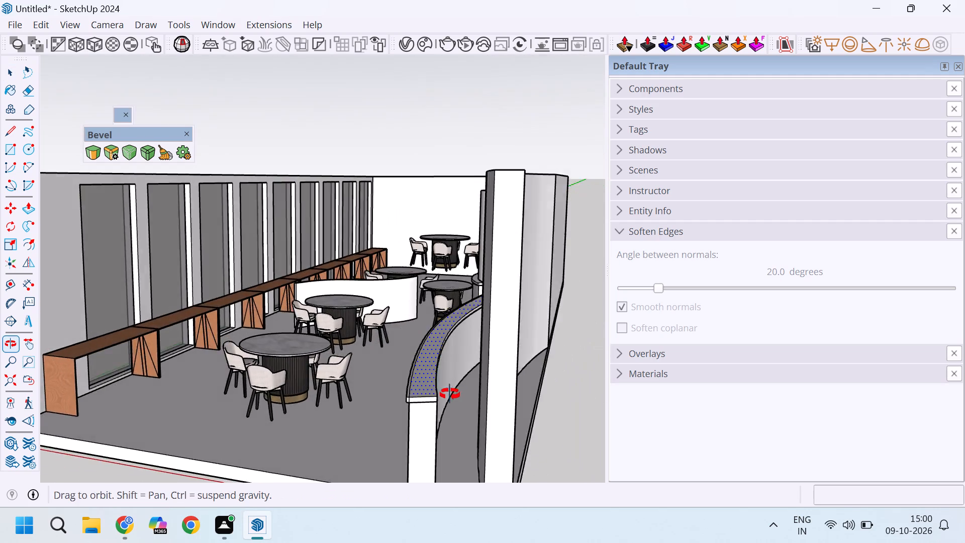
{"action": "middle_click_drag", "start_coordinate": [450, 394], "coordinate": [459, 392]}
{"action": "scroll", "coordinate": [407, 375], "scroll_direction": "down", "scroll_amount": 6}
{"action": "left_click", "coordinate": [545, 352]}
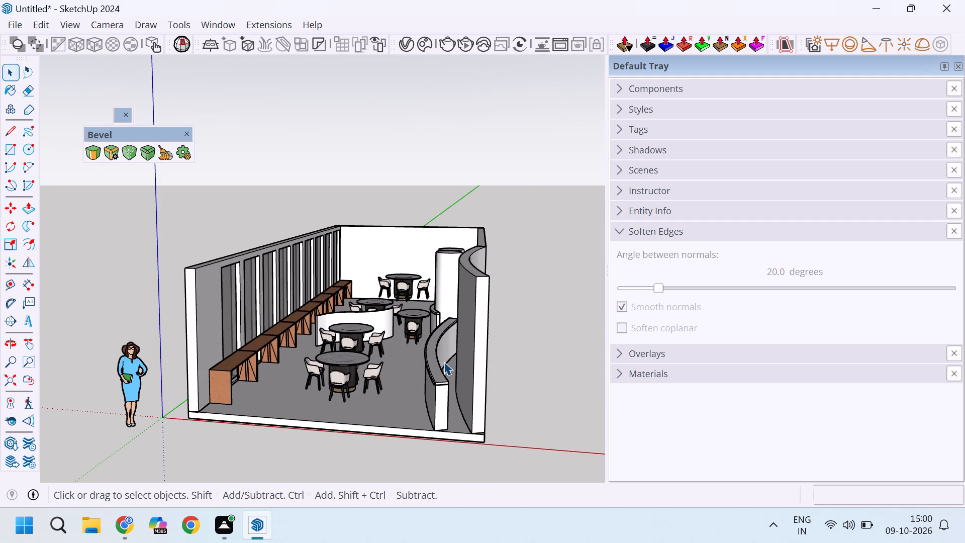
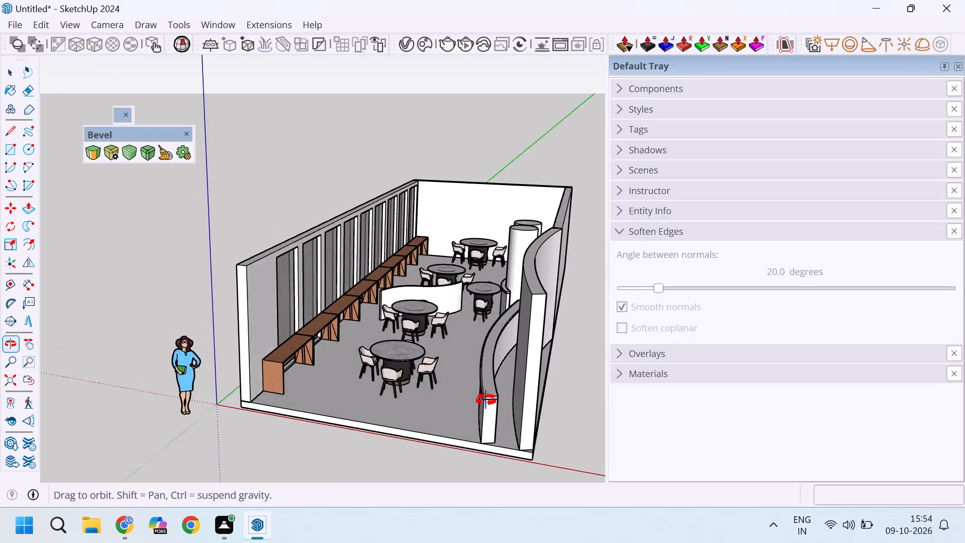
Examine the restaurant interior from outside and above, covering the dining tables, low curved partitions, columns and long counter.
{"action": "scroll", "coordinate": [425, 321], "scroll_direction": "up", "scroll_amount": 5}
{"action": "middle_click_drag", "start_coordinate": [464, 333], "coordinate": [497, 362]}
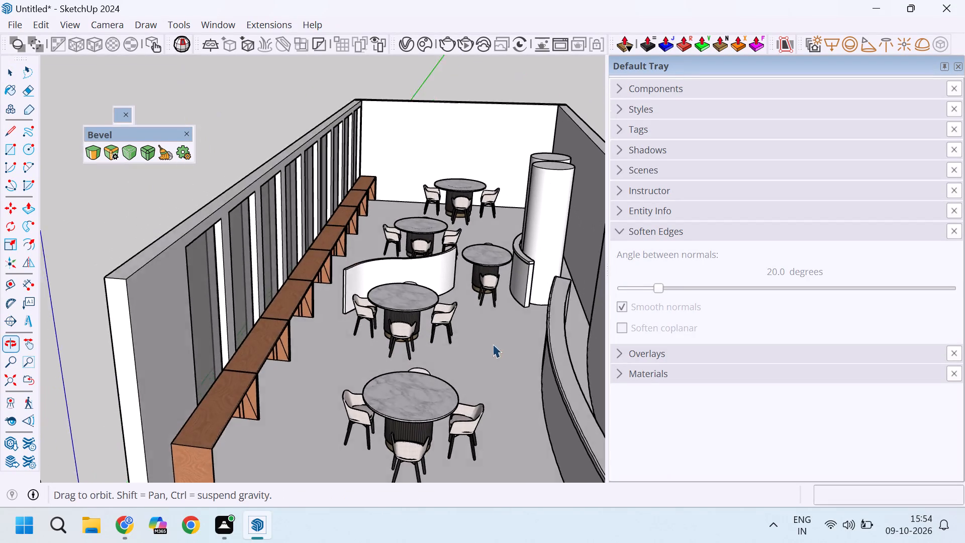
{"action": "scroll", "coordinate": [477, 318], "scroll_direction": "down", "scroll_amount": 8}
{"action": "scroll", "coordinate": [541, 402], "scroll_direction": "up", "scroll_amount": 5}
{"action": "middle_click_drag", "start_coordinate": [519, 384], "coordinate": [471, 355]}
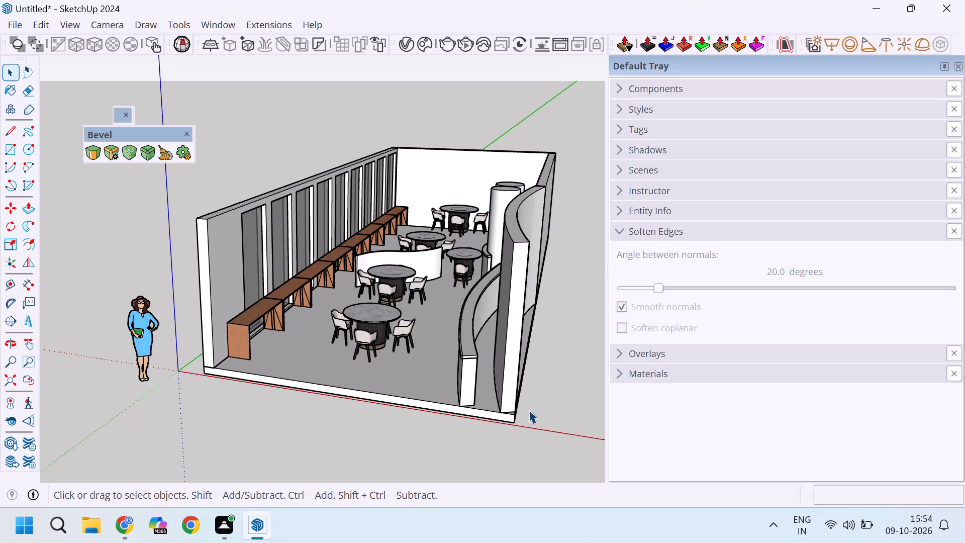
{"action": "scroll", "coordinate": [378, 314], "scroll_direction": "up", "scroll_amount": 1}
{"action": "middle_click_drag", "start_coordinate": [412, 325], "coordinate": [541, 385]}
{"action": "scroll", "coordinate": [390, 206], "scroll_direction": "up", "scroll_amount": 9}
{"action": "scroll", "coordinate": [410, 191], "scroll_direction": "down", "scroll_amount": 3}
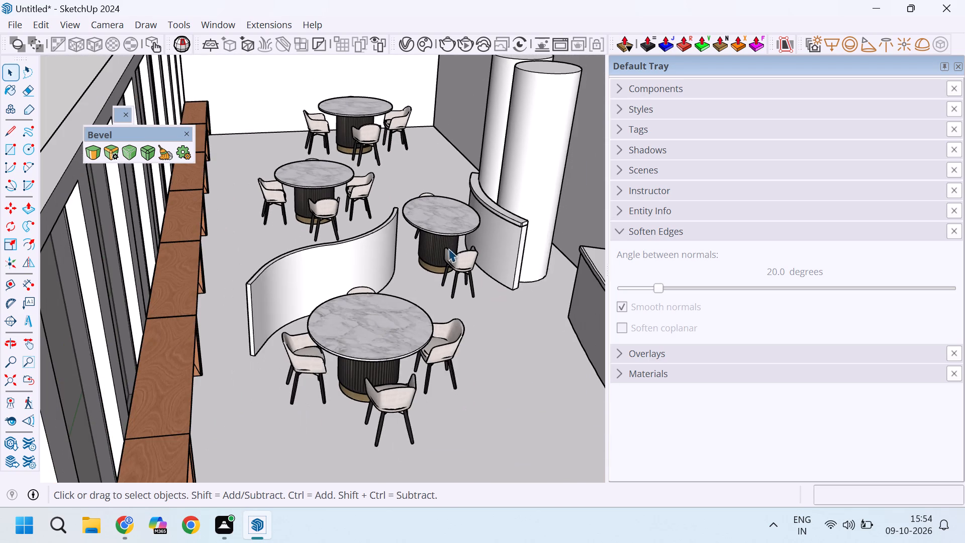
{"action": "scroll", "coordinate": [425, 255], "scroll_direction": "down", "scroll_amount": 3}
{"action": "scroll", "coordinate": [362, 340], "scroll_direction": "down", "scroll_amount": 2}
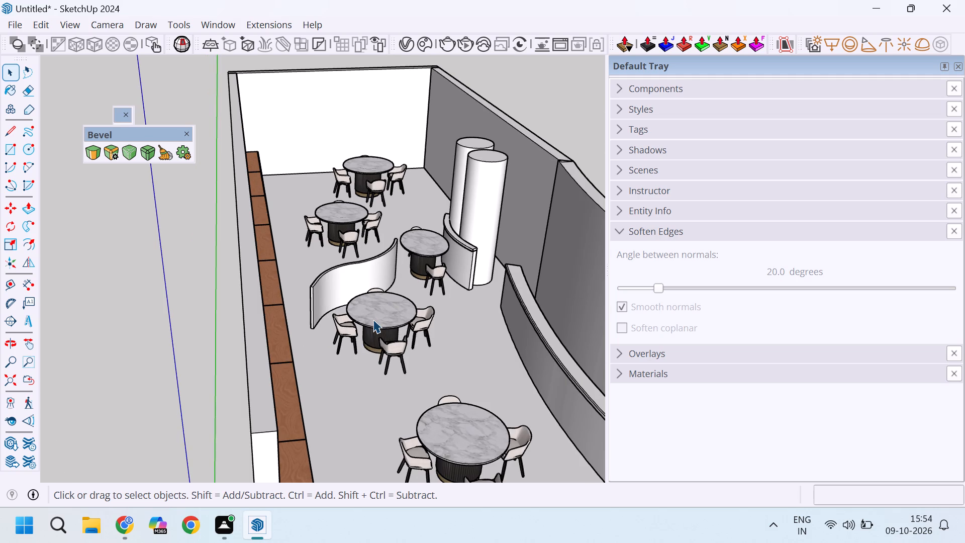
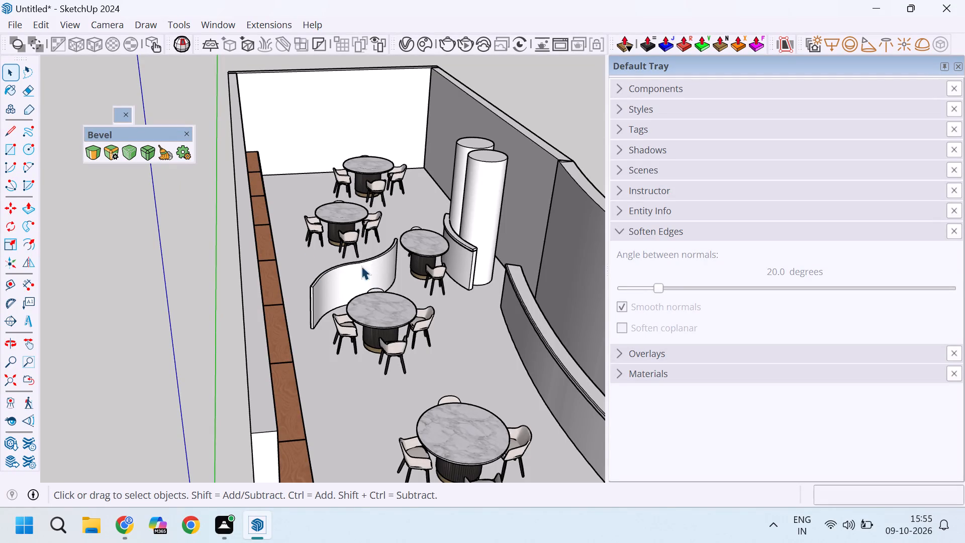
Place a section plane named Section 1, with symbol 1, on the front end face of the long window wall.
{"action": "scroll", "coordinate": [225, 256], "scroll_direction": "down", "scroll_amount": 11}
{"action": "middle_click_drag", "start_coordinate": [295, 271], "coordinate": [234, 235]}
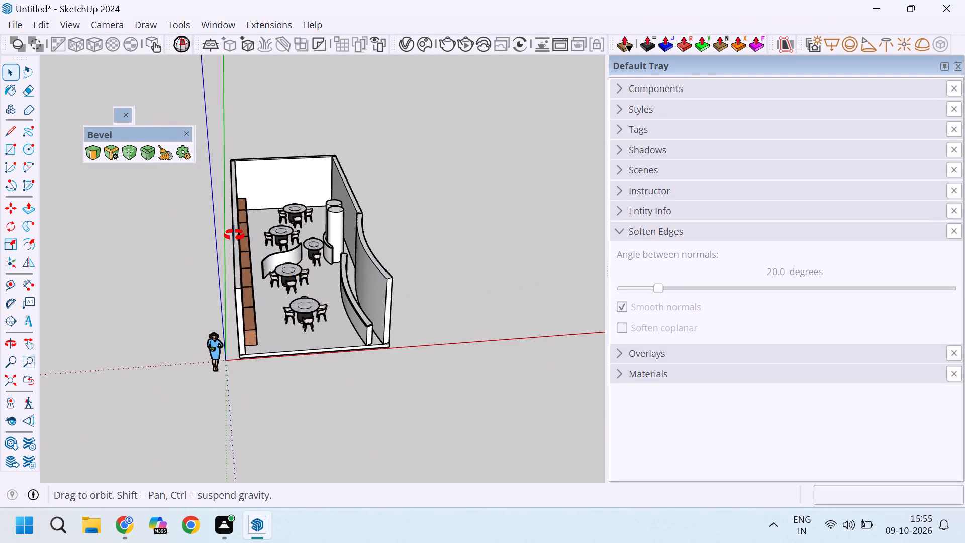
{"action": "middle_click_drag", "start_coordinate": [234, 235], "coordinate": [229, 191]}
{"action": "scroll", "coordinate": [260, 230], "scroll_direction": "up", "scroll_amount": 4}
{"action": "middle_click_drag", "start_coordinate": [249, 288], "coordinate": [281, 288]}
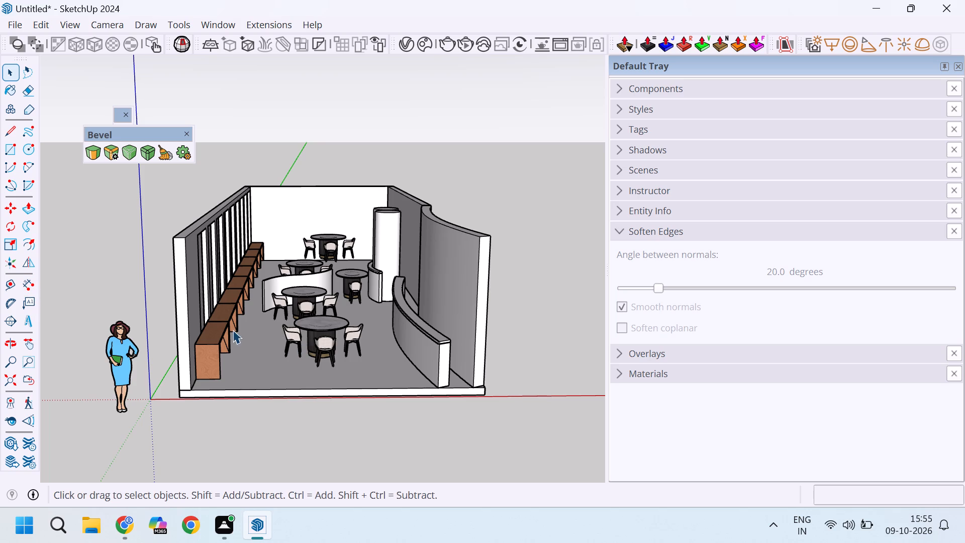
{"action": "left_click", "coordinate": [12, 322]}
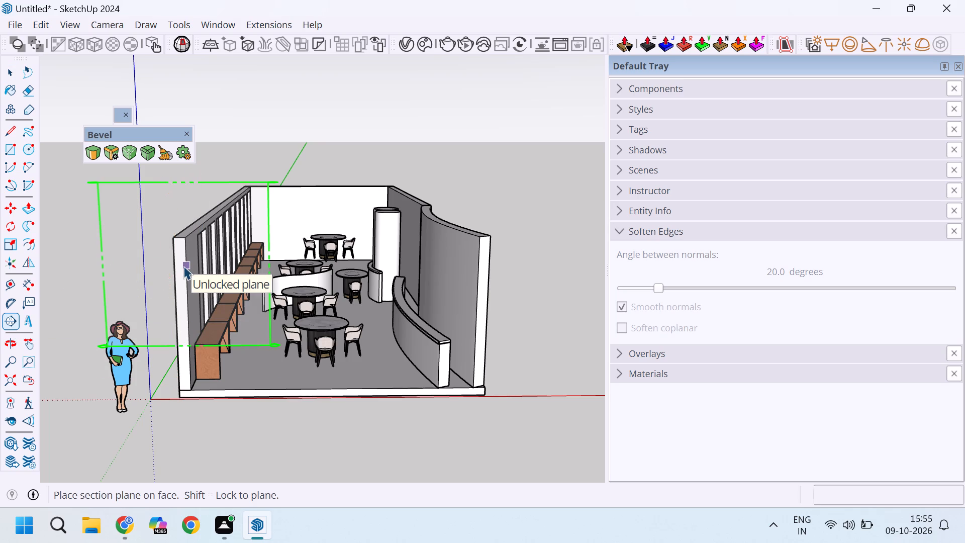
{"action": "left_click", "coordinate": [179, 262]}
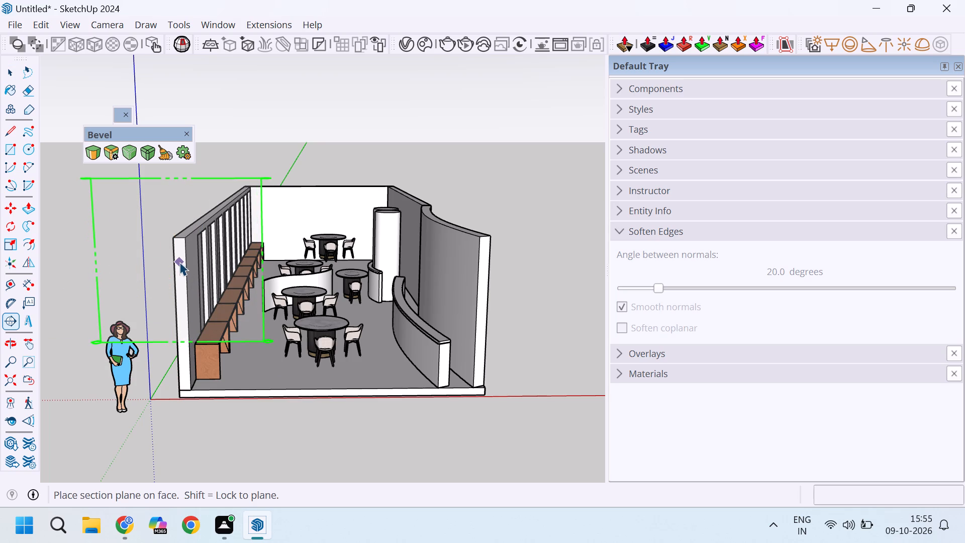
{"action": "left_click", "coordinate": [555, 300]}
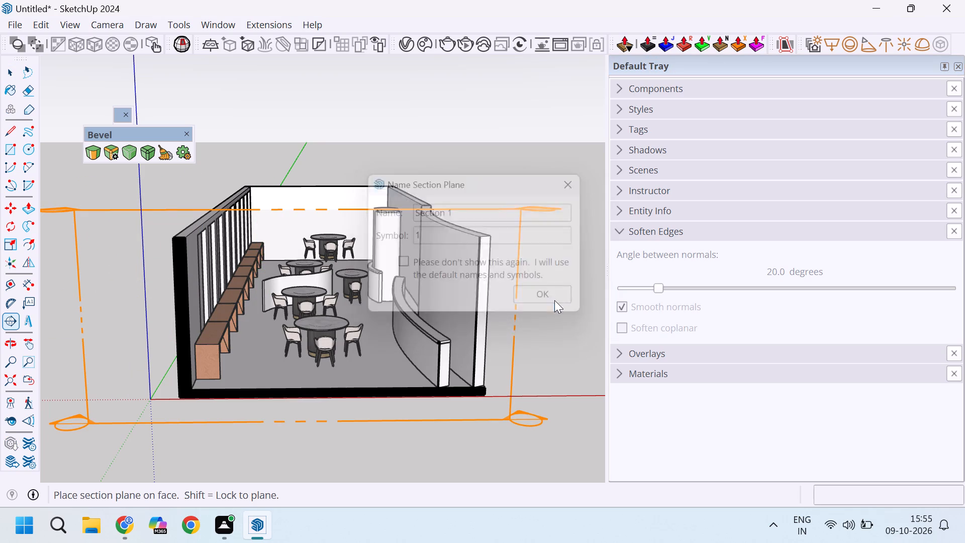
Move the section plane about 2' 9" into the room so it cuts the front ends of the walls and counter.
{"action": "scroll", "coordinate": [517, 292], "scroll_direction": "down", "scroll_amount": 3}
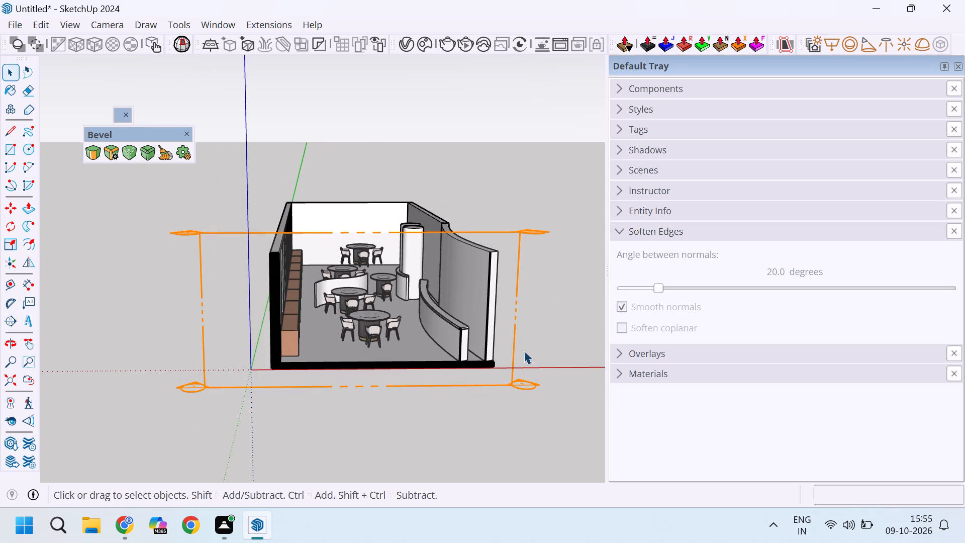
{"action": "scroll", "coordinate": [519, 356], "scroll_direction": "up", "scroll_amount": 2}
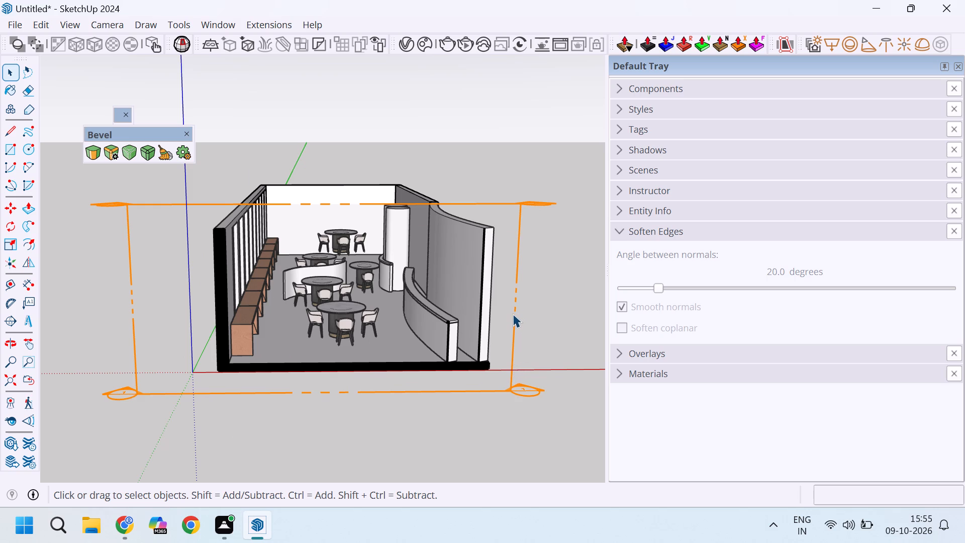
{"action": "middle_click_drag", "start_coordinate": [451, 286], "coordinate": [420, 327]}
{"action": "scroll", "coordinate": [315, 392], "scroll_direction": "up", "scroll_amount": 2}
{"action": "left_click", "coordinate": [362, 378]}
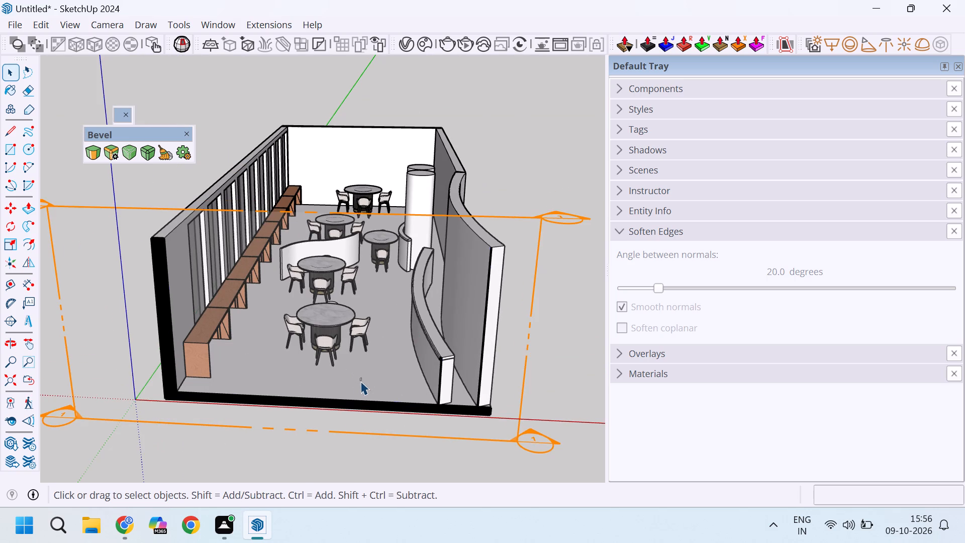
{"action": "scroll", "coordinate": [369, 388], "scroll_direction": "up", "scroll_amount": 3}
{"action": "scroll", "coordinate": [370, 379], "scroll_direction": "down", "scroll_amount": 5}
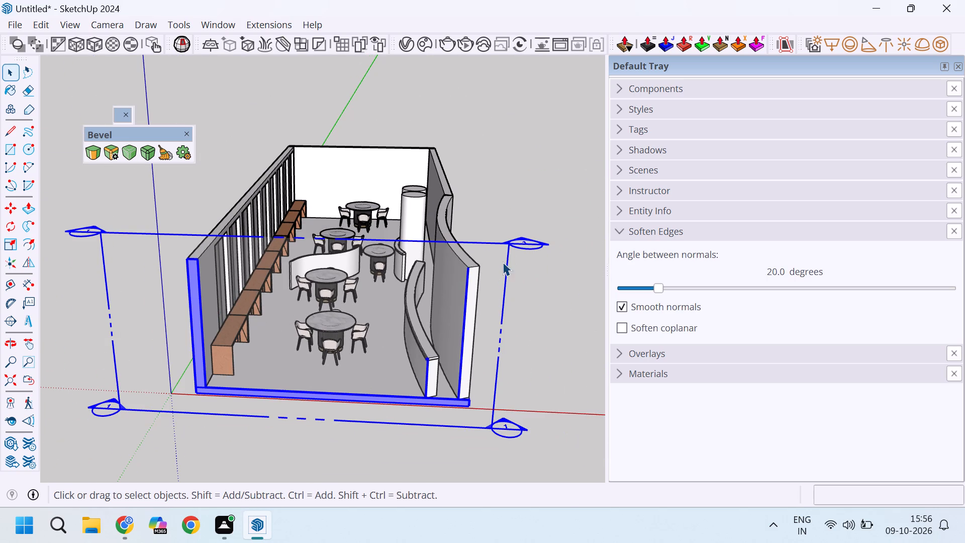
{"action": "key", "text": "m"}
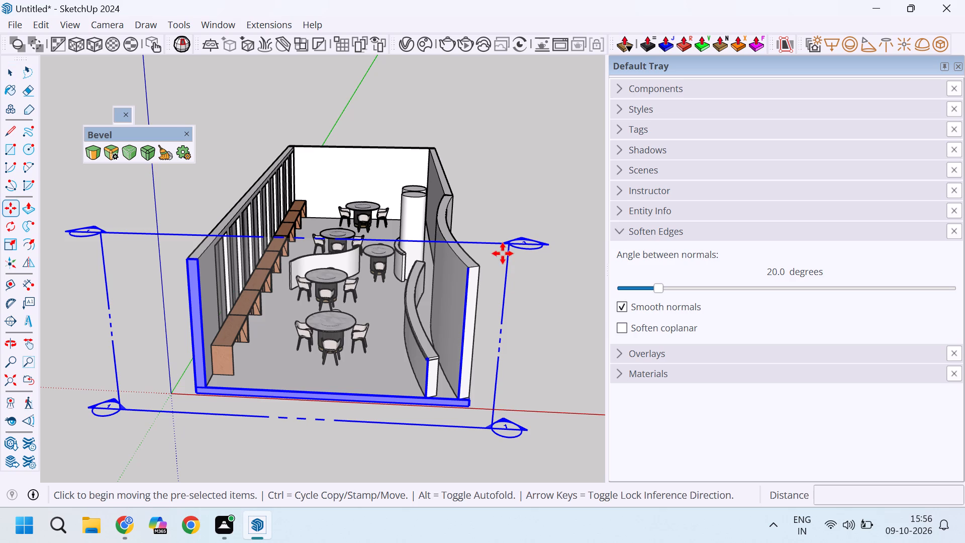
{"action": "left_click", "coordinate": [510, 245]}
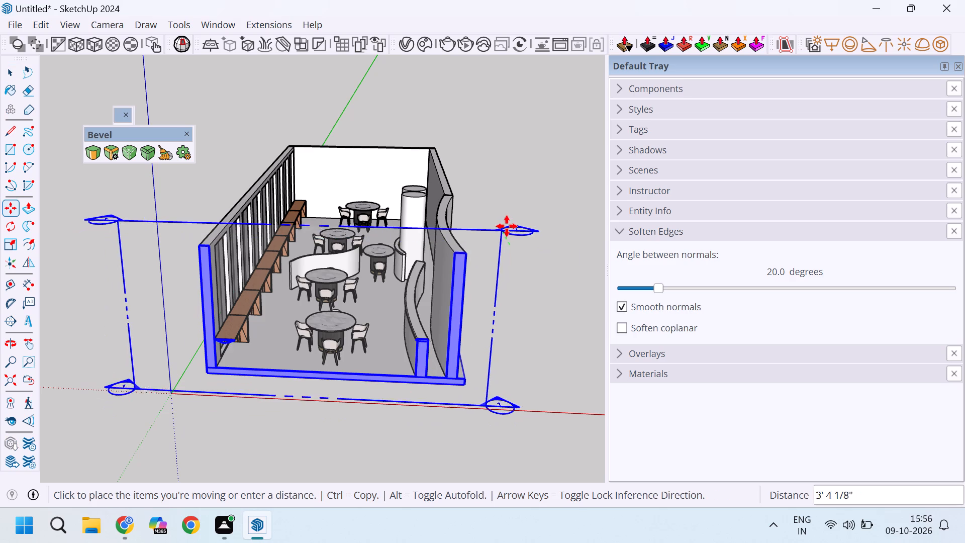
{"action": "left_click", "coordinate": [504, 233]}
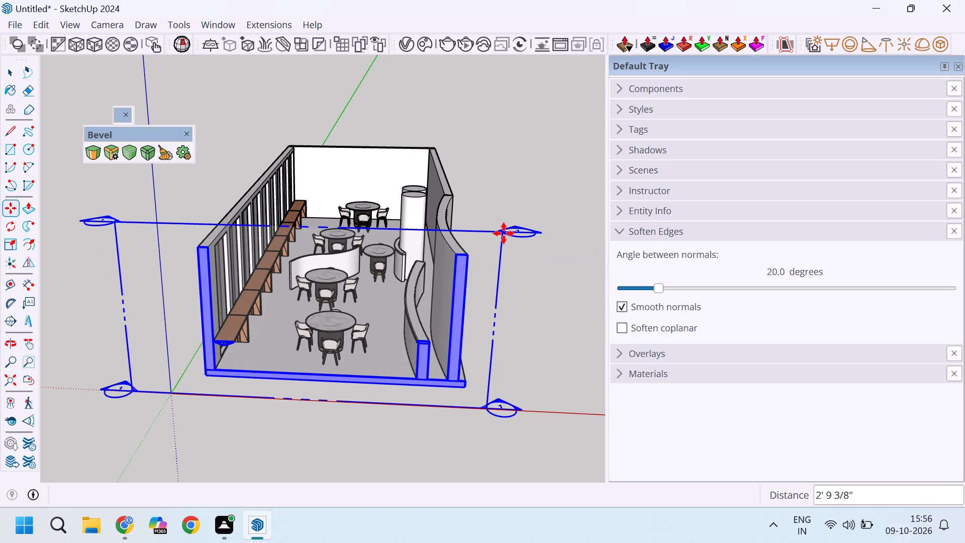
{"action": "key", "text": "space"}
{"action": "left_click", "coordinate": [539, 193]}
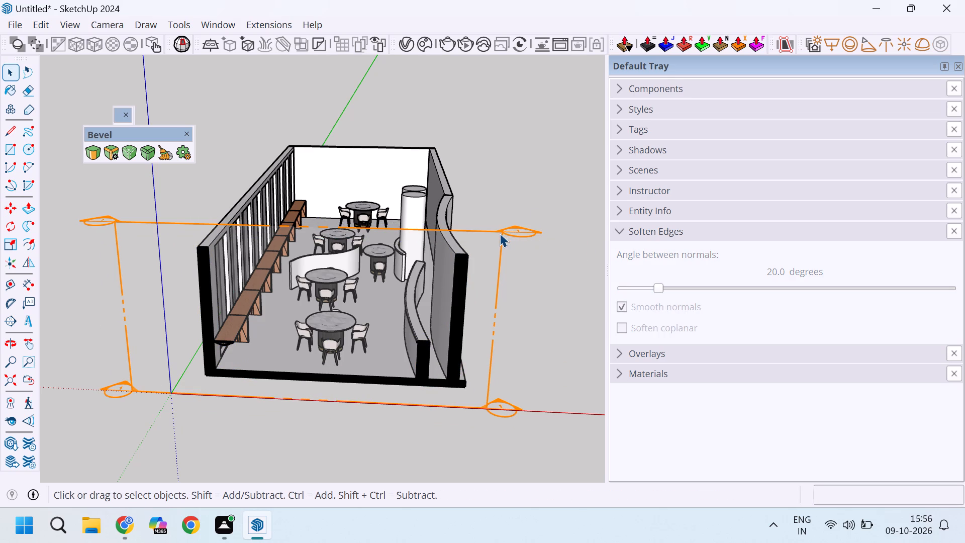
Align the view to the section plane so the room is seen straight from the front.
{"action": "left_click", "coordinate": [500, 233]}
{"action": "right_click", "coordinate": [506, 232]}
{"action": "left_click", "coordinate": [563, 126]}
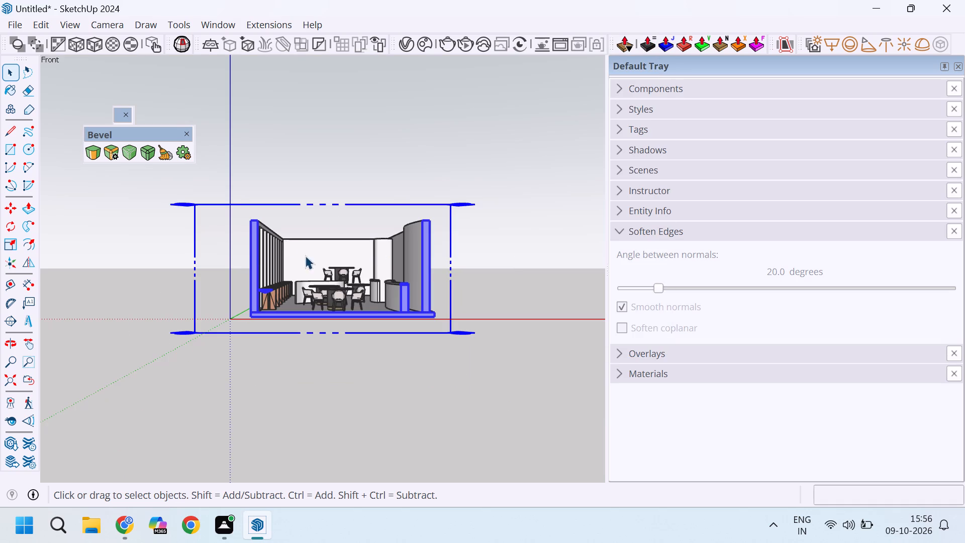
Adjust the camera's field of view, bring the sectioned room closer, and set the field of view to 35 degrees.
{"action": "left_click", "coordinate": [30, 423]}
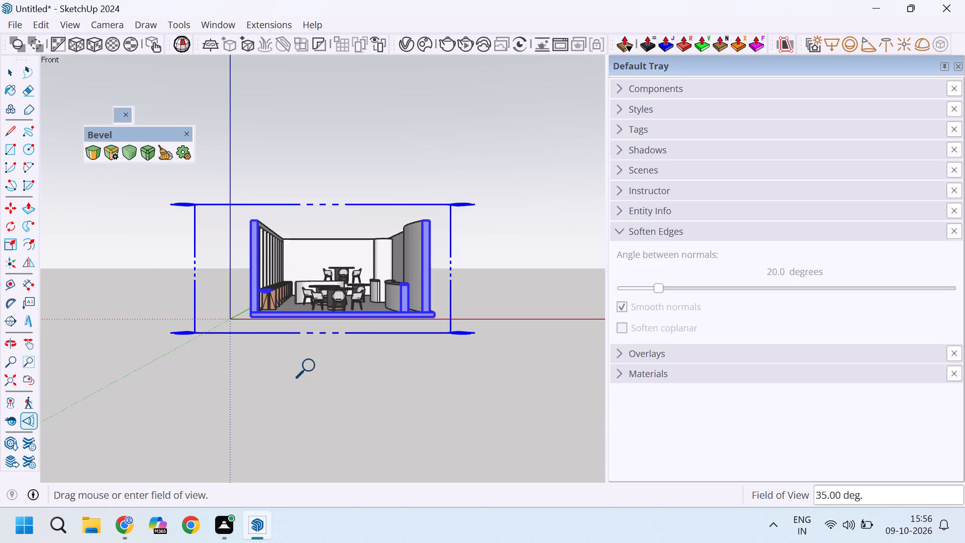
{"action": "left_click_drag", "start_coordinate": [321, 364], "coordinate": [326, 345], "text": "ctrl"}
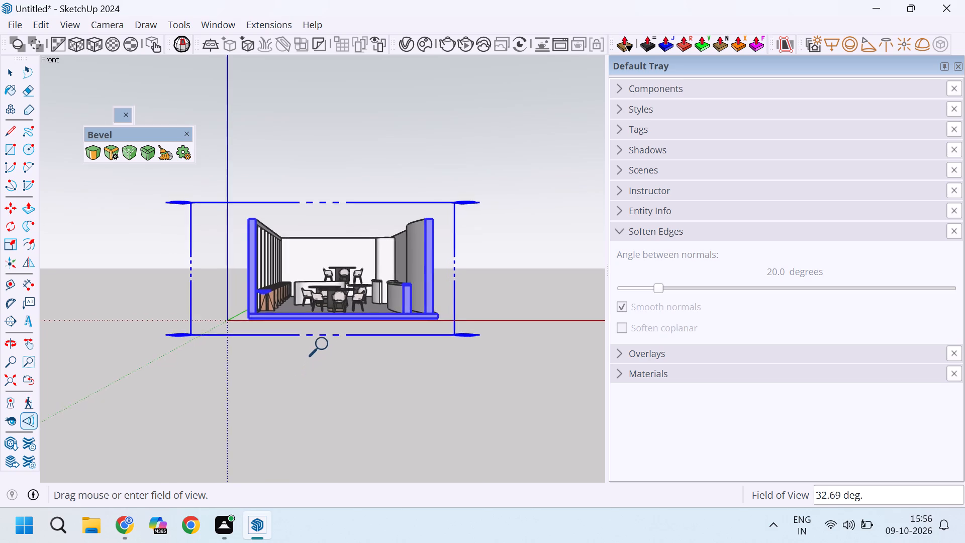
{"action": "left_click_drag", "start_coordinate": [326, 345], "coordinate": [309, 311], "text": "ctrl"}
{"action": "left_click_drag", "start_coordinate": [309, 310], "coordinate": [325, 367], "text": "ctrl"}
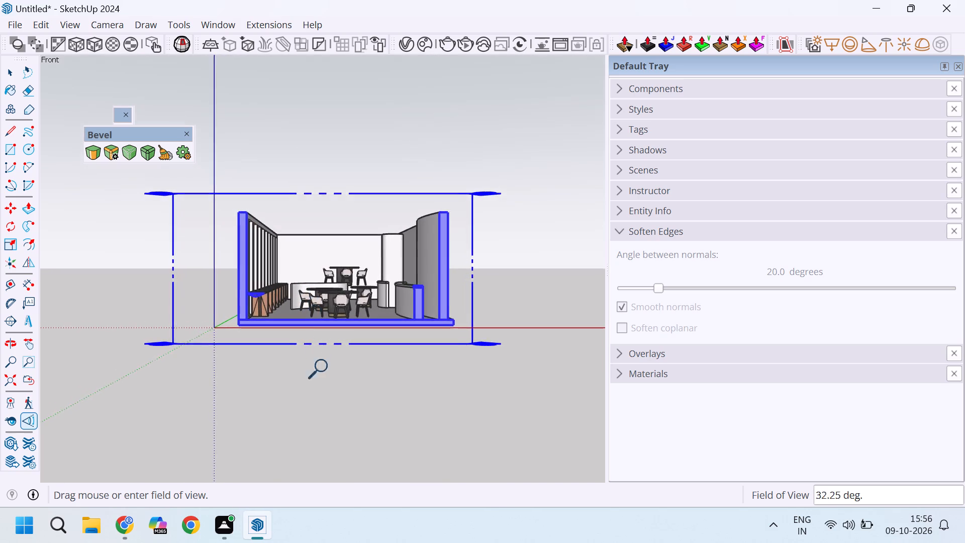
{"action": "left_click_drag", "start_coordinate": [325, 367], "coordinate": [325, 366], "text": "ctrl"}
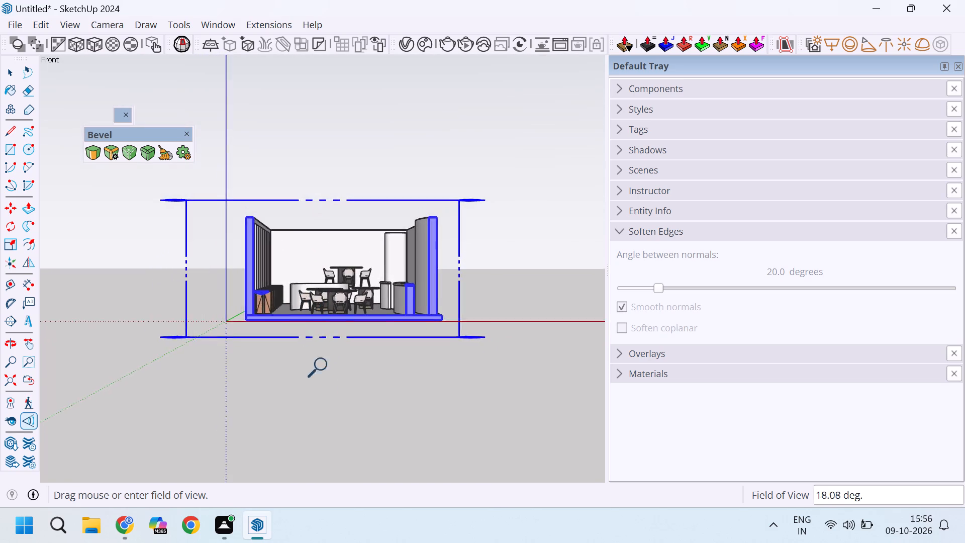
{"action": "left_click_drag", "start_coordinate": [325, 366], "coordinate": [390, 329], "text": "ctrl"}
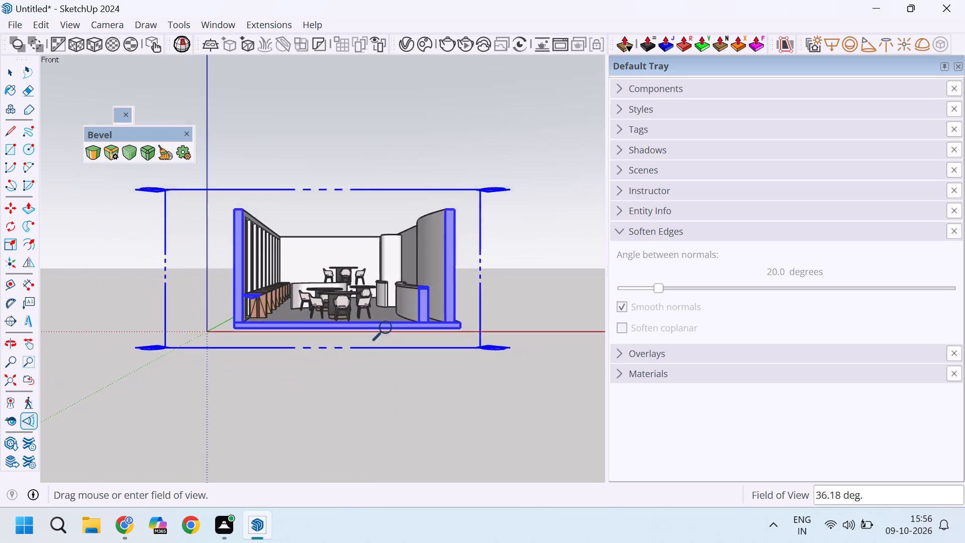
{"action": "left_click_drag", "start_coordinate": [390, 329], "coordinate": [383, 399], "text": "ctrl"}
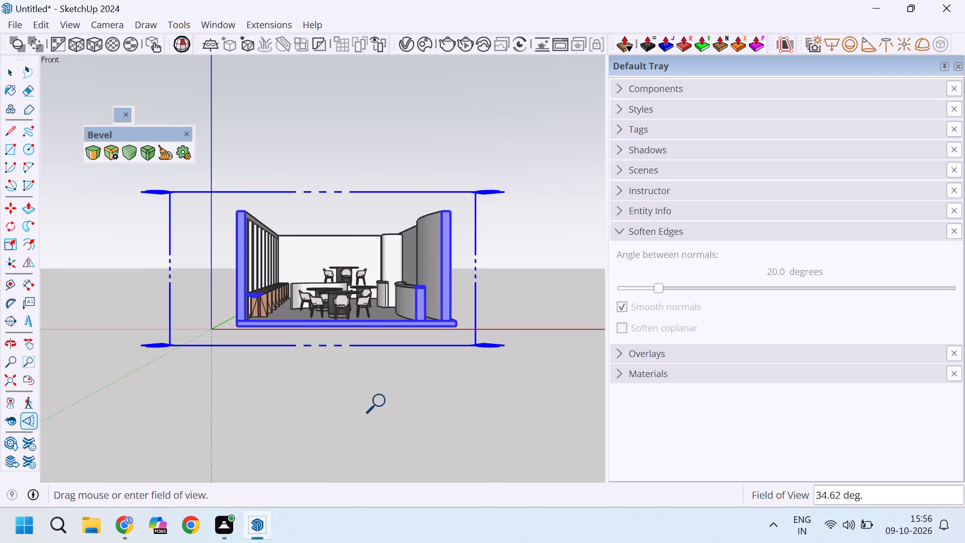
{"action": "left_click_drag", "start_coordinate": [380, 364], "coordinate": [381, 370], "text": "shift"}
{"action": "left_click_drag", "start_coordinate": [381, 370], "coordinate": [376, 336], "text": "shift"}
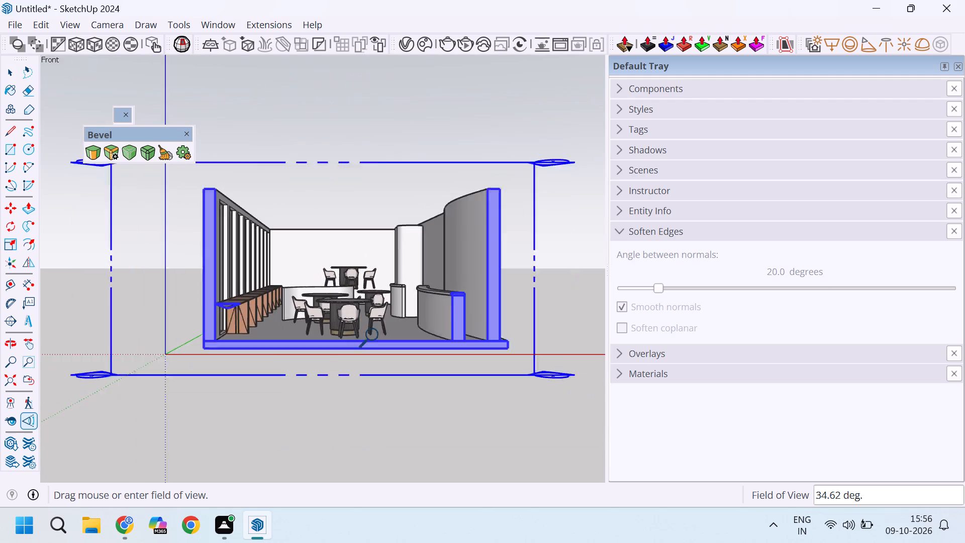
{"action": "left_click_drag", "start_coordinate": [376, 336], "coordinate": [358, 280], "text": "shift"}
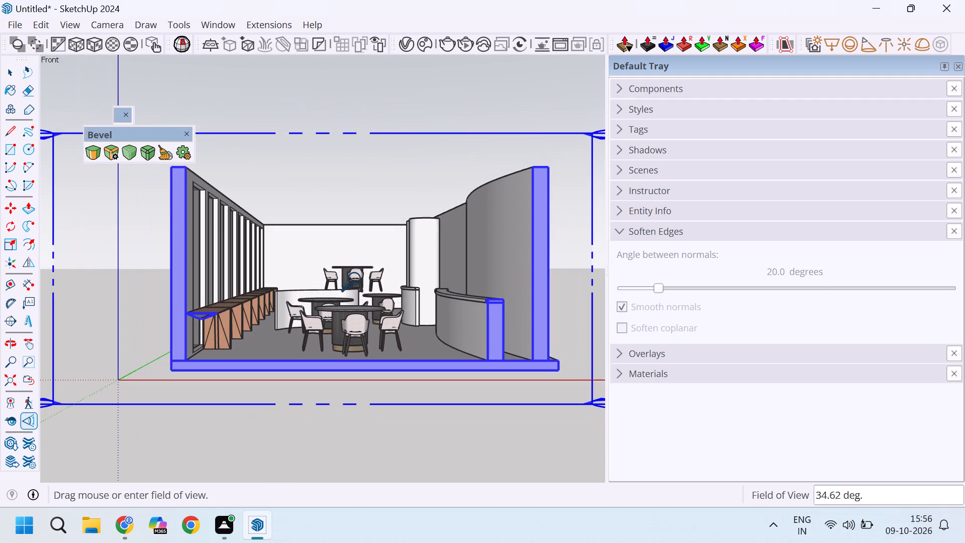
{"action": "left_click_drag", "start_coordinate": [358, 280], "coordinate": [355, 270], "text": "shift"}
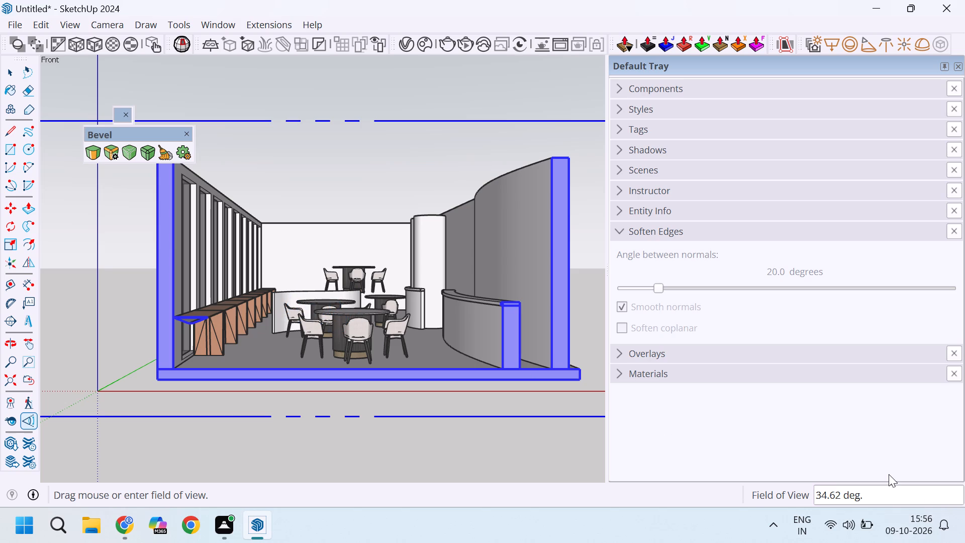
{"action": "type", "text": "35"}
{"action": "key", "text": "Return"}
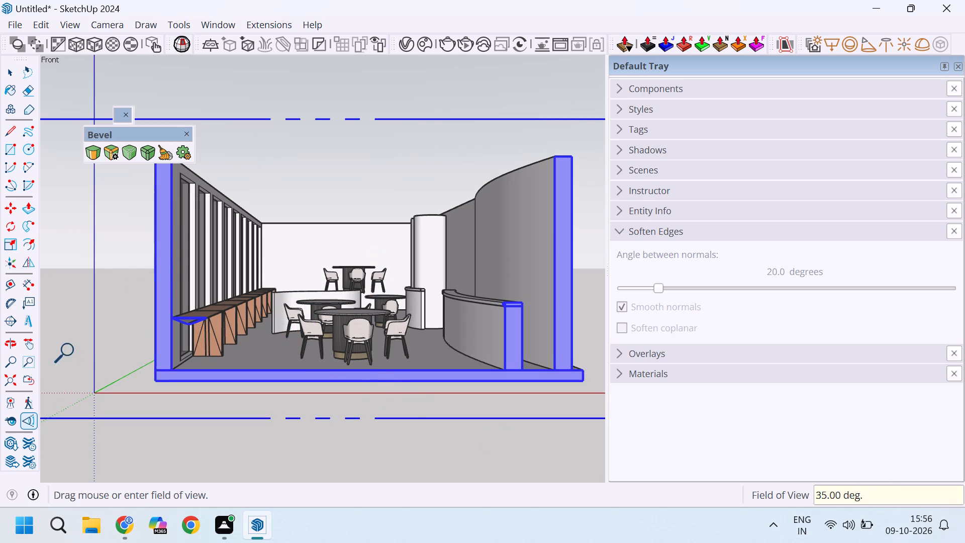
{"action": "key", "text": "space"}
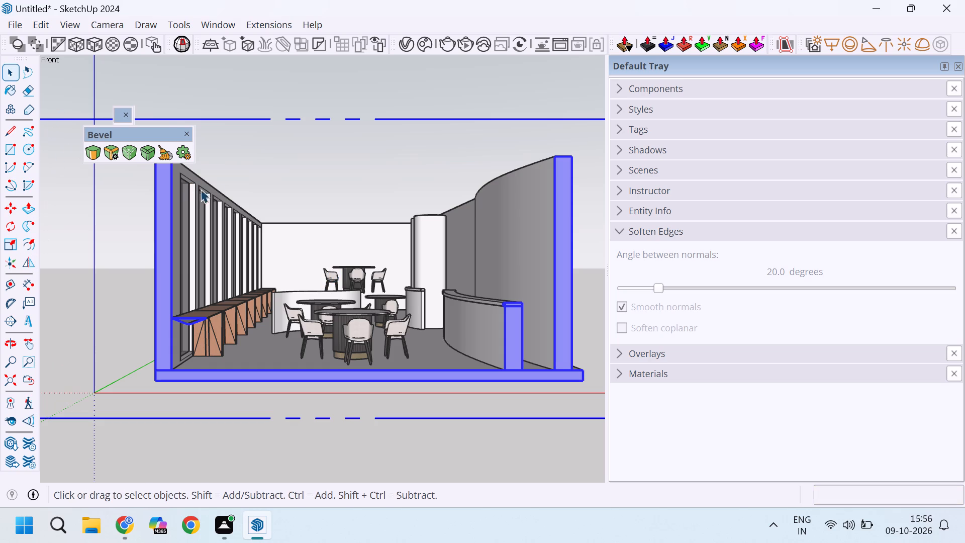
Close the Default Tray to widen the modelling area.
{"action": "left_click", "coordinate": [955, 68]}
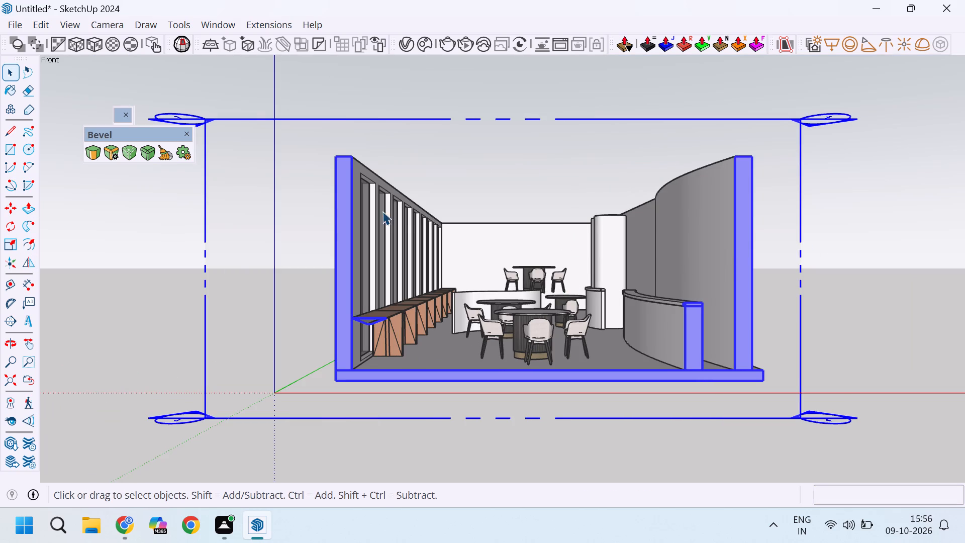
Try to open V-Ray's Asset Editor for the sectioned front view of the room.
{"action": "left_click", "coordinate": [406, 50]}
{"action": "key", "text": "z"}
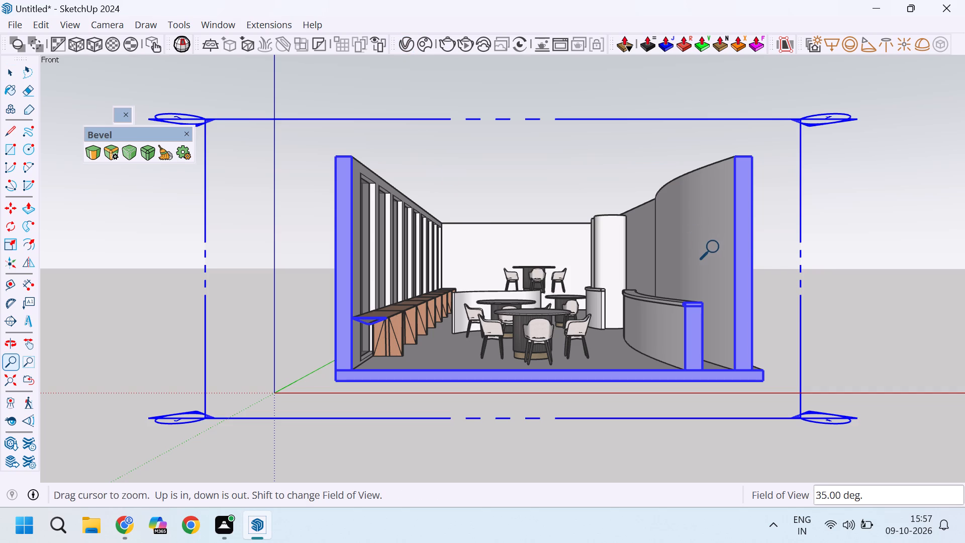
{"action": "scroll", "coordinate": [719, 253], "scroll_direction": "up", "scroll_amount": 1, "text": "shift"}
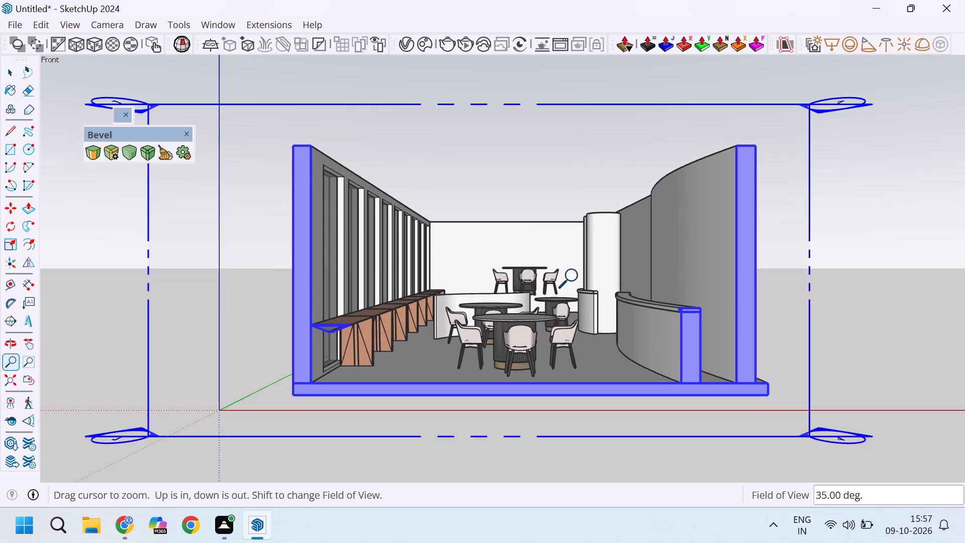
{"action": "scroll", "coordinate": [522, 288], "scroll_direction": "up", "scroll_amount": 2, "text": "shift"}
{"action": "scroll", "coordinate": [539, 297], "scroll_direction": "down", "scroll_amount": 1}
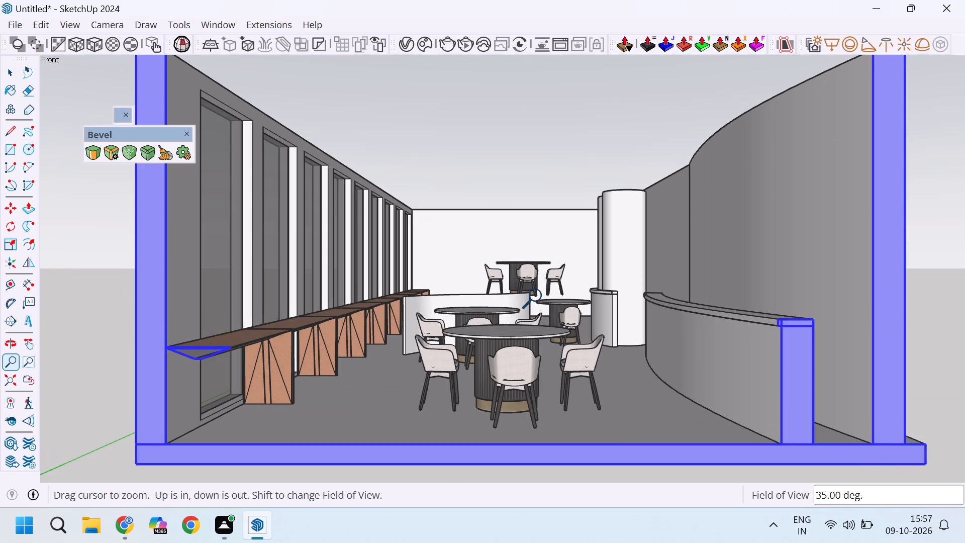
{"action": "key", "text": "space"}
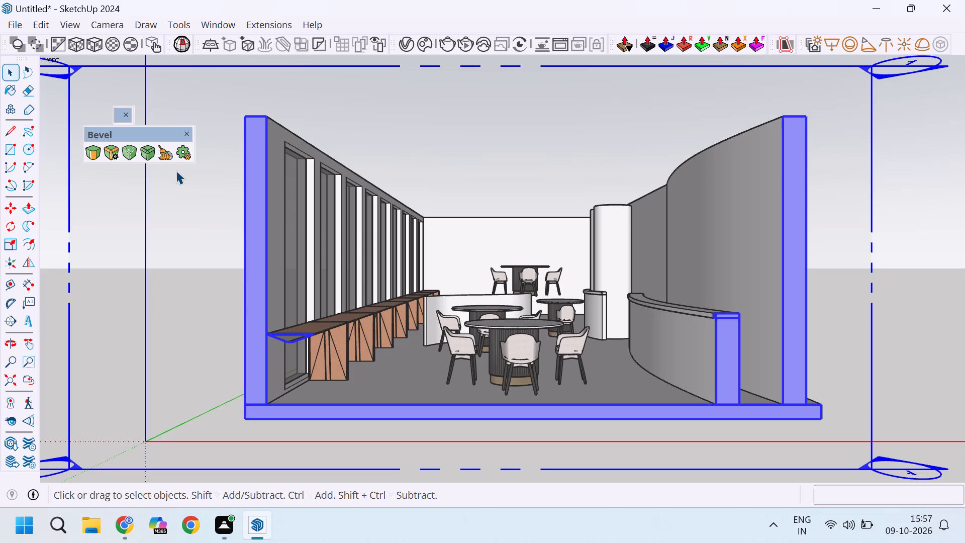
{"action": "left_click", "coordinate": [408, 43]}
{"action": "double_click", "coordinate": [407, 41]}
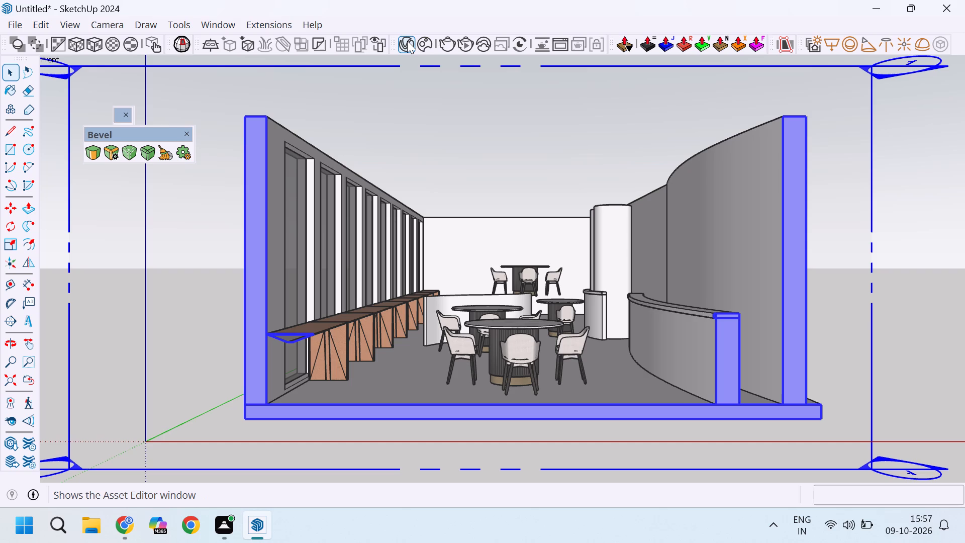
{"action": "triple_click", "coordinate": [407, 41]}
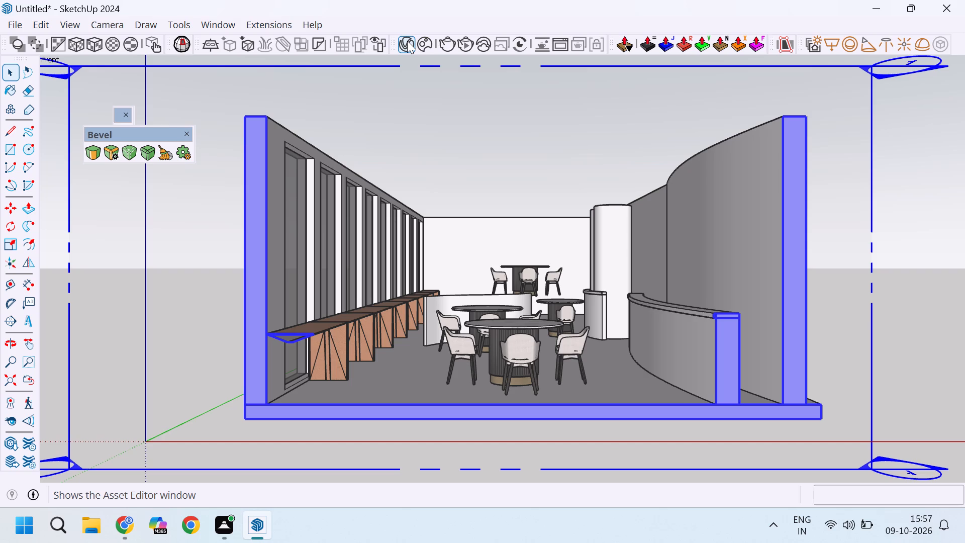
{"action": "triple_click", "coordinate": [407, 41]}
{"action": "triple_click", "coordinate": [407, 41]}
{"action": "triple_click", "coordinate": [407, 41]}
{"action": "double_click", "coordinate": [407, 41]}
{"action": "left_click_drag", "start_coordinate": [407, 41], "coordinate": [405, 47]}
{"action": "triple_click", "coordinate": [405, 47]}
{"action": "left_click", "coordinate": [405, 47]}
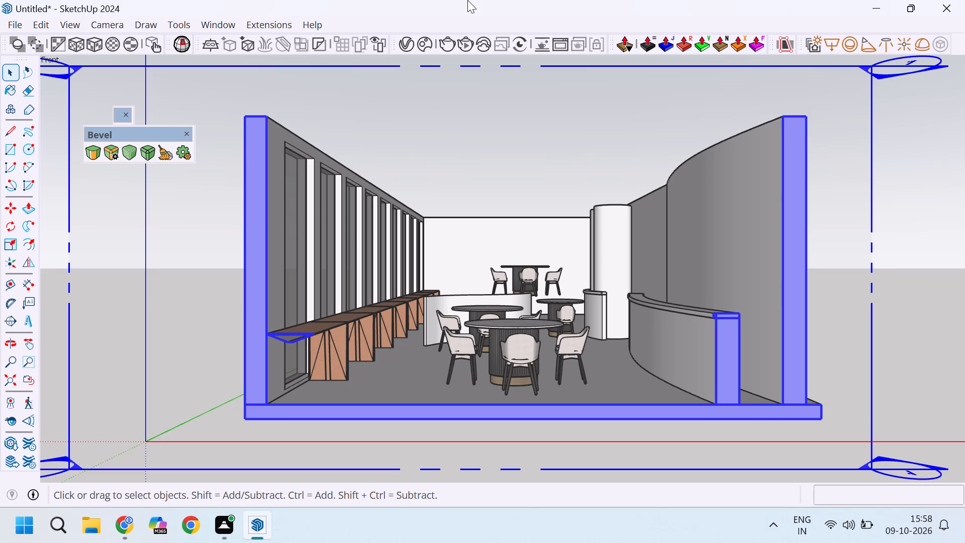
Examine the dining tables and the floor space around them, especially near the room's back wall.
{"action": "middle_click_drag", "start_coordinate": [611, 273], "coordinate": [591, 379]}
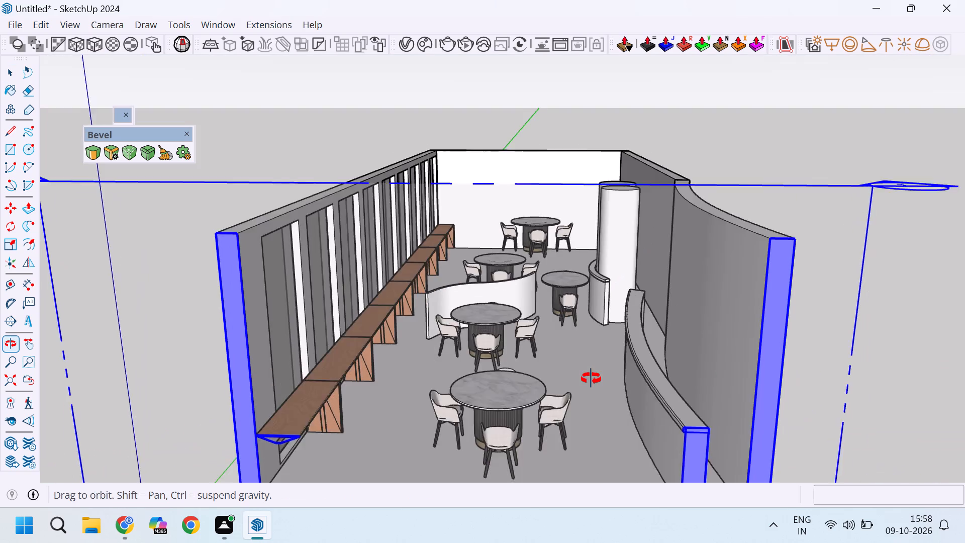
{"action": "middle_click_drag", "start_coordinate": [591, 379], "coordinate": [598, 273]}
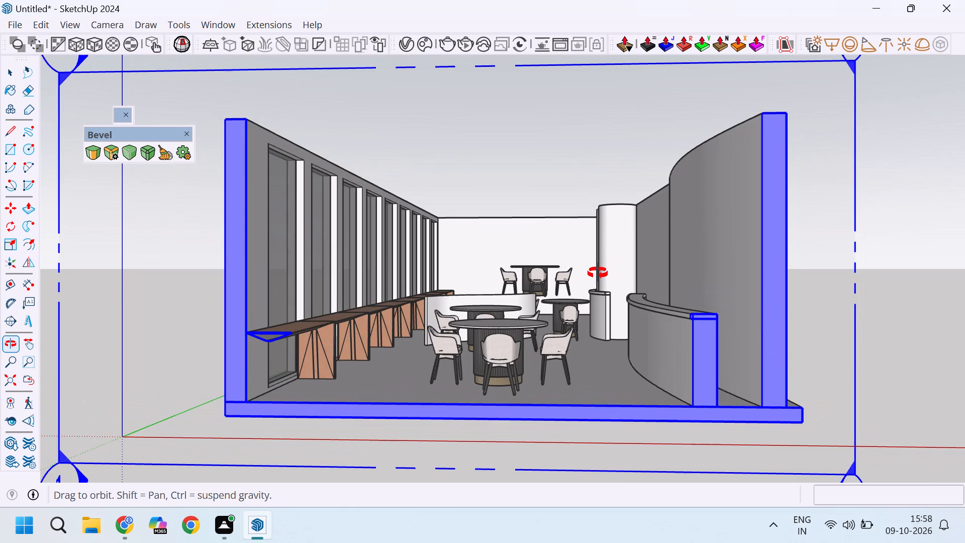
{"action": "middle_click_drag", "start_coordinate": [598, 273], "coordinate": [521, 302]}
{"action": "scroll", "coordinate": [560, 257], "scroll_direction": "up", "scroll_amount": 16}
{"action": "middle_click_drag", "start_coordinate": [610, 317], "coordinate": [596, 331]}
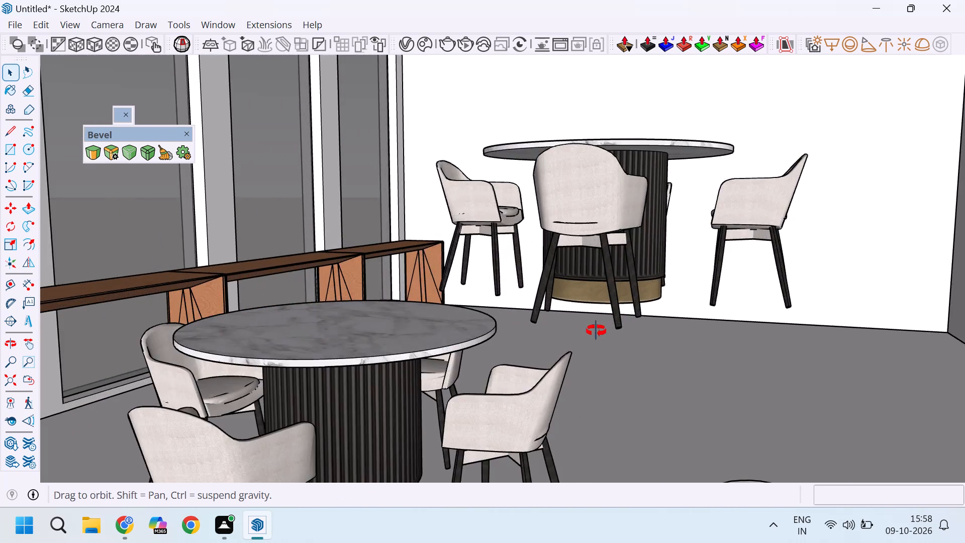
{"action": "middle_click_drag", "start_coordinate": [596, 331], "coordinate": [625, 359]}
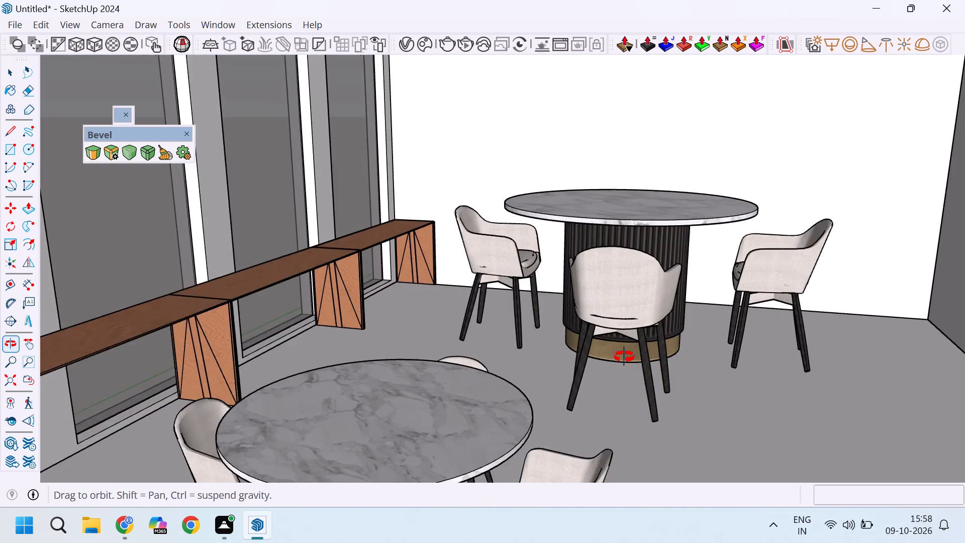
{"action": "scroll", "coordinate": [533, 273], "scroll_direction": "down", "scroll_amount": 10}
{"action": "middle_click_drag", "start_coordinate": [606, 314], "coordinate": [578, 415]}
{"action": "scroll", "coordinate": [663, 280], "scroll_direction": "up", "scroll_amount": 5}
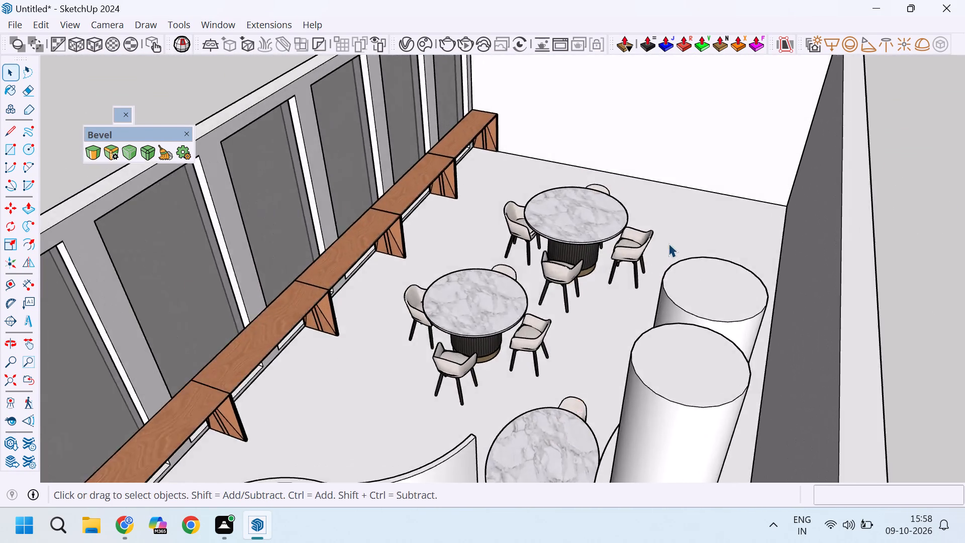
{"action": "middle_click_drag", "start_coordinate": [669, 237], "coordinate": [296, 345]}
{"action": "scroll", "coordinate": [669, 237], "scroll_direction": "up", "scroll_amount": 1}
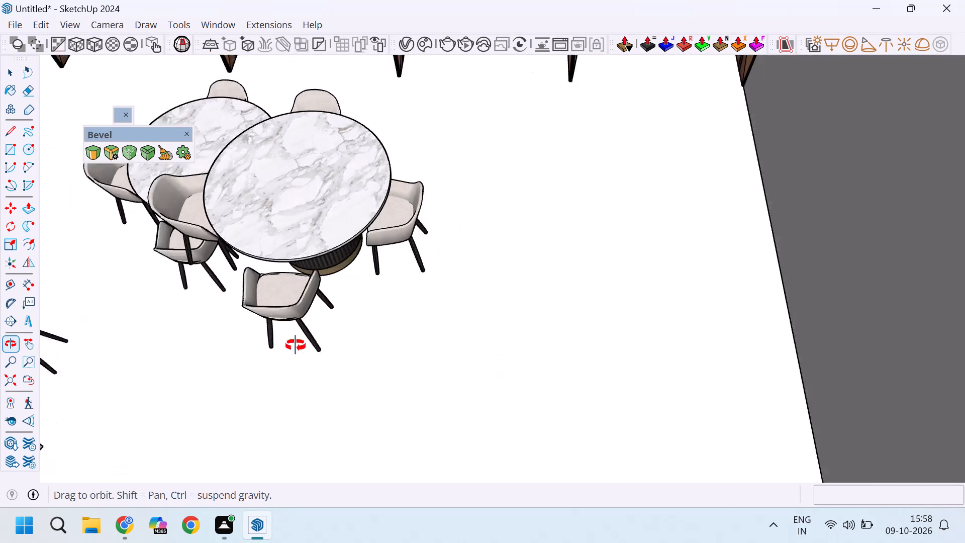
{"action": "middle_click_drag", "start_coordinate": [296, 345], "coordinate": [301, 338]}
{"action": "scroll", "coordinate": [430, 247], "scroll_direction": "up", "scroll_amount": 5}
Move the rearmost round table with its chairs about 11' 5" away from the neighbouring set, toward the back wall.
{"action": "left_click", "coordinate": [347, 176]}
{"action": "middle_click_drag", "start_coordinate": [339, 233], "coordinate": [314, 97]}
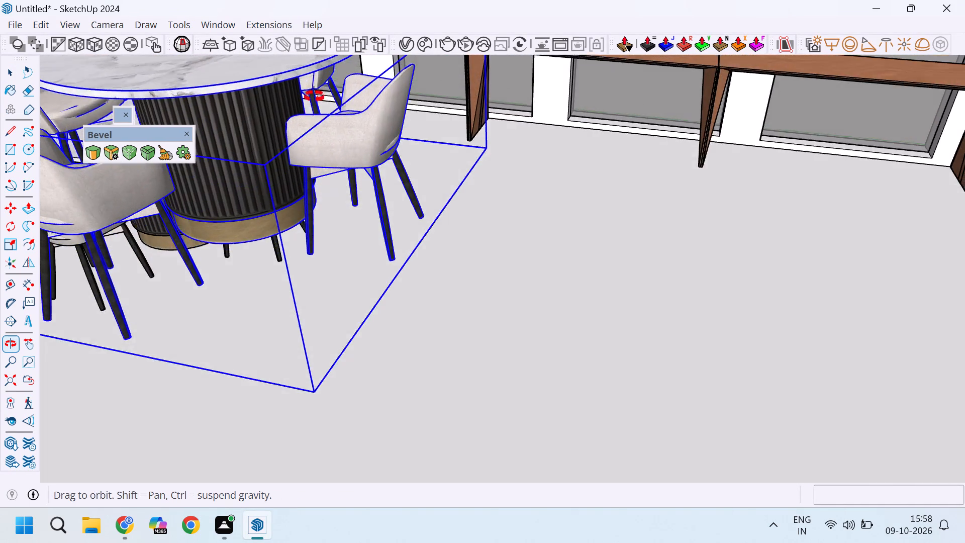
{"action": "middle_click_drag", "start_coordinate": [314, 97], "coordinate": [328, 61]}
{"action": "scroll", "coordinate": [340, 54], "scroll_direction": "down", "scroll_amount": 5}
{"action": "scroll", "coordinate": [336, 199], "scroll_direction": "down", "scroll_amount": 5}
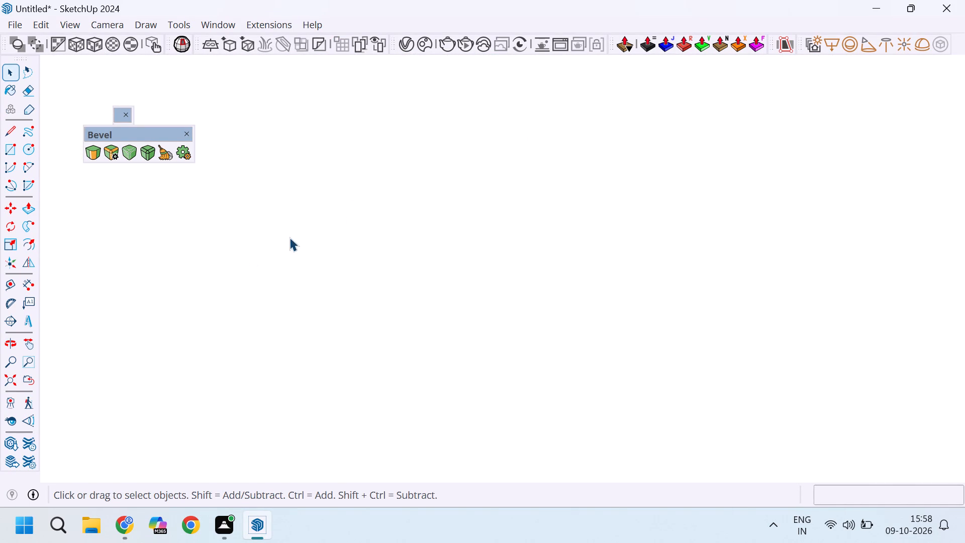
{"action": "scroll", "coordinate": [304, 229], "scroll_direction": "up", "scroll_amount": 20}
{"action": "scroll", "coordinate": [304, 229], "scroll_direction": "up", "scroll_amount": 20}
{"action": "scroll", "coordinate": [304, 229], "scroll_direction": "up", "scroll_amount": 4}
{"action": "scroll", "coordinate": [366, 162], "scroll_direction": "up", "scroll_amount": 20}
{"action": "scroll", "coordinate": [366, 162], "scroll_direction": "up", "scroll_amount": 2}
{"action": "scroll", "coordinate": [430, 284], "scroll_direction": "down", "scroll_amount": 7}
{"action": "scroll", "coordinate": [430, 281], "scroll_direction": "up", "scroll_amount": 13}
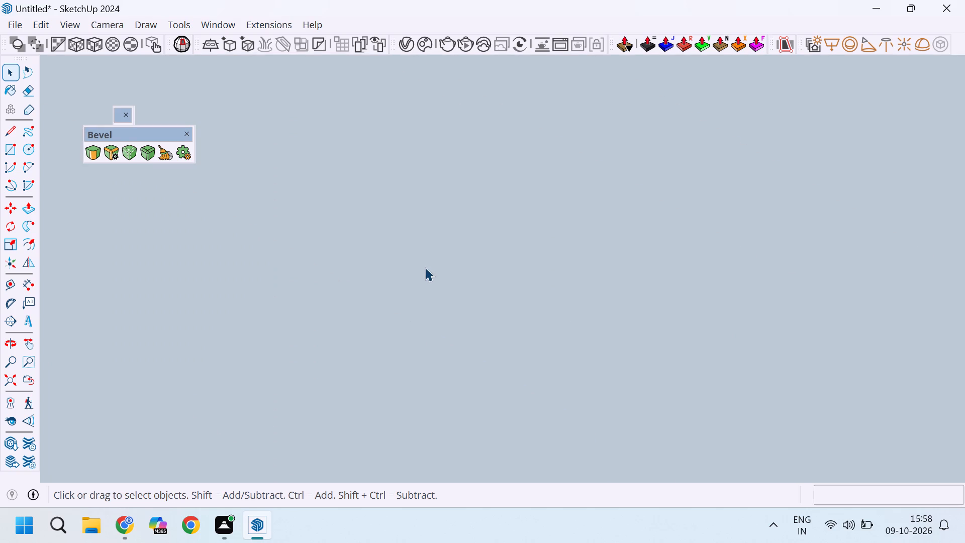
{"action": "scroll", "coordinate": [425, 267], "scroll_direction": "up", "scroll_amount": 20}
{"action": "scroll", "coordinate": [425, 267], "scroll_direction": "up", "scroll_amount": 1}
{"action": "scroll", "coordinate": [423, 269], "scroll_direction": "down", "scroll_amount": 15}
{"action": "scroll", "coordinate": [451, 317], "scroll_direction": "down", "scroll_amount": 20}
{"action": "scroll", "coordinate": [451, 317], "scroll_direction": "down", "scroll_amount": 20}
{"action": "scroll", "coordinate": [451, 317], "scroll_direction": "down", "scroll_amount": 6}
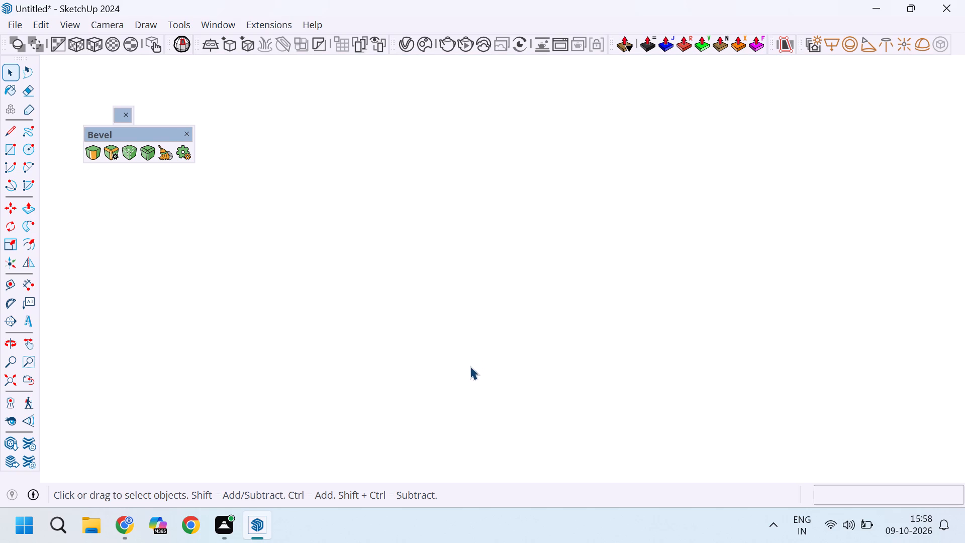
{"action": "scroll", "coordinate": [470, 366], "scroll_direction": "down", "scroll_amount": 9}
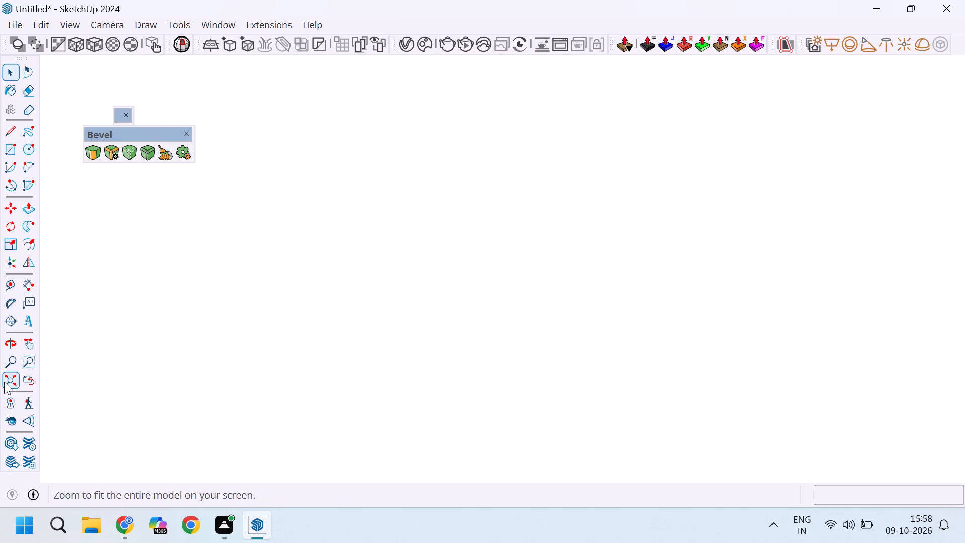
{"action": "left_click", "coordinate": [7, 377]}
{"action": "scroll", "coordinate": [362, 351], "scroll_direction": "down", "scroll_amount": 7}
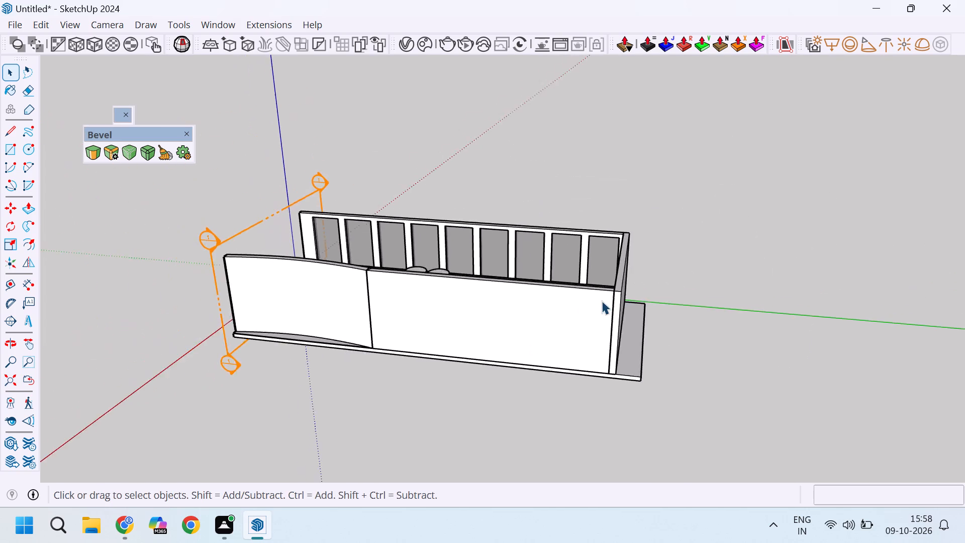
{"action": "scroll", "coordinate": [602, 300], "scroll_direction": "up", "scroll_amount": 1}
{"action": "middle_click_drag", "start_coordinate": [595, 303], "coordinate": [427, 389]}
{"action": "scroll", "coordinate": [519, 302], "scroll_direction": "up", "scroll_amount": 11}
{"action": "scroll", "coordinate": [430, 384], "scroll_direction": "up", "scroll_amount": 11}
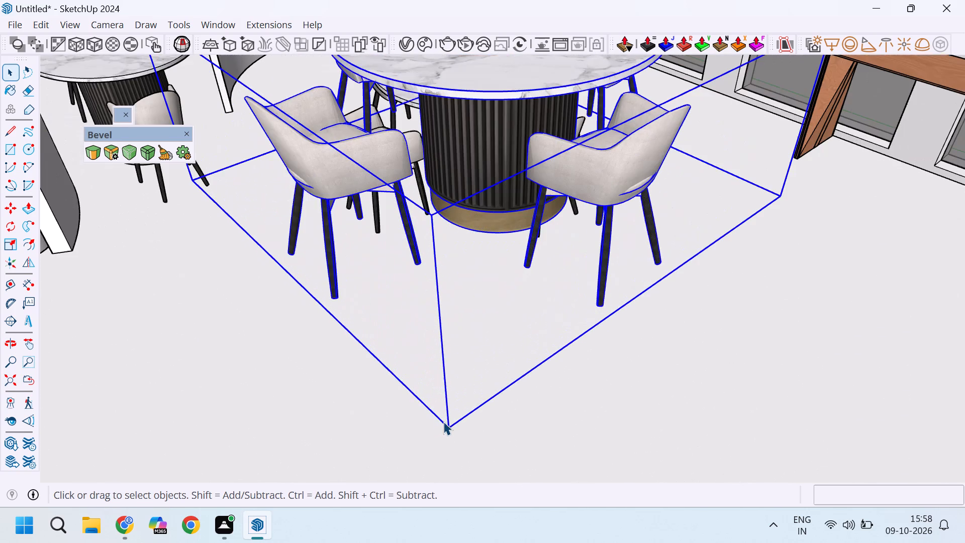
{"action": "key", "text": "m"}
{"action": "left_click", "coordinate": [451, 426]}
{"action": "scroll", "coordinate": [463, 426], "scroll_direction": "down", "scroll_amount": 2}
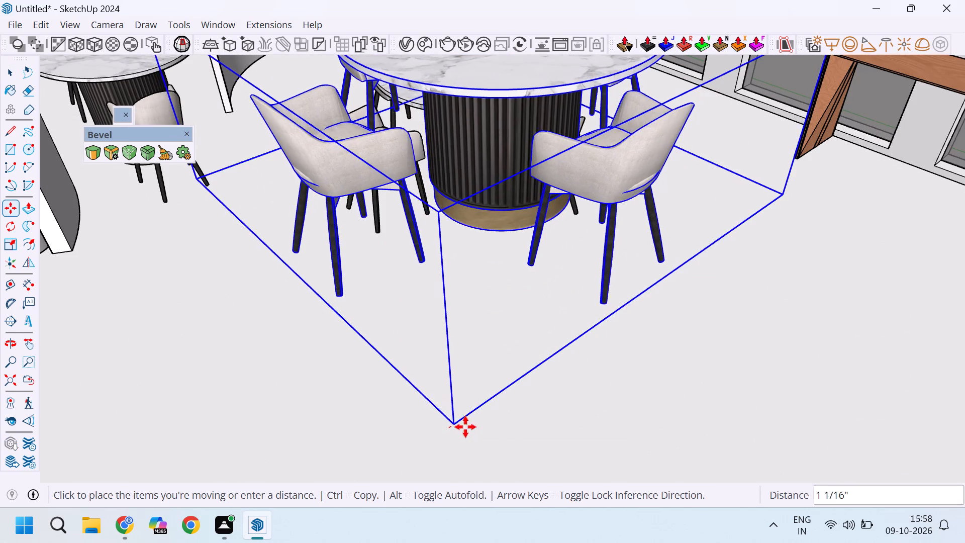
{"action": "scroll", "coordinate": [465, 427], "scroll_direction": "down", "scroll_amount": 10}
{"action": "scroll", "coordinate": [585, 390], "scroll_direction": "down", "scroll_amount": 5}
{"action": "middle_click_drag", "start_coordinate": [612, 421], "coordinate": [616, 424]}
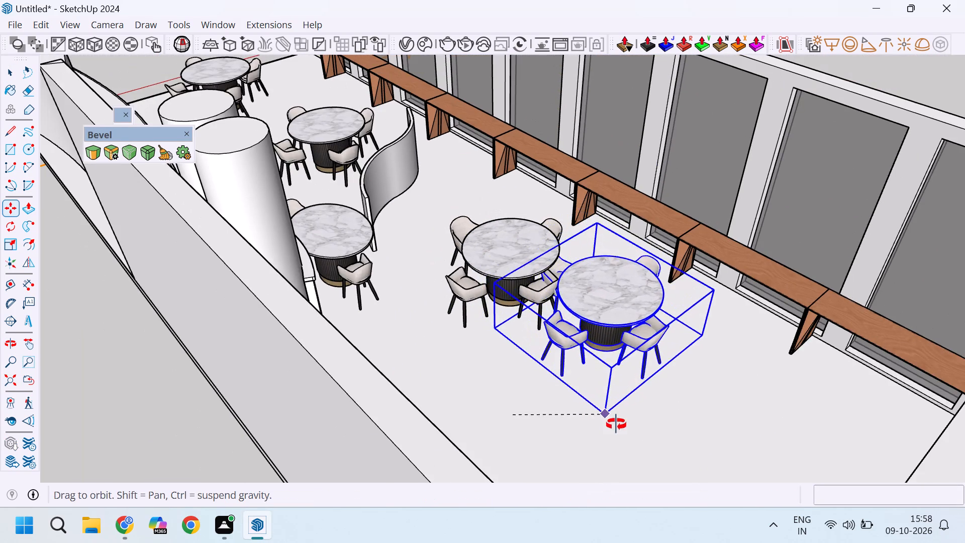
{"action": "middle_click_drag", "start_coordinate": [616, 424], "coordinate": [622, 428]}
{"action": "scroll", "coordinate": [641, 436], "scroll_direction": "up", "scroll_amount": 6}
{"action": "scroll", "coordinate": [693, 467], "scroll_direction": "up", "scroll_amount": 2}
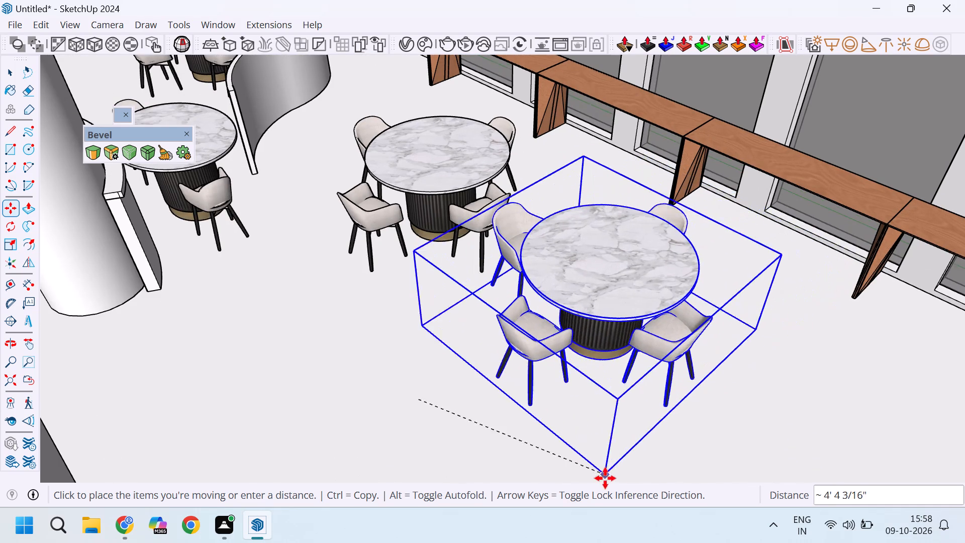
{"action": "scroll", "coordinate": [610, 480], "scroll_direction": "down", "scroll_amount": 4}
{"action": "middle_click_drag", "start_coordinate": [608, 487], "coordinate": [471, 407]}
{"action": "scroll", "coordinate": [431, 357], "scroll_direction": "down", "scroll_amount": 6}
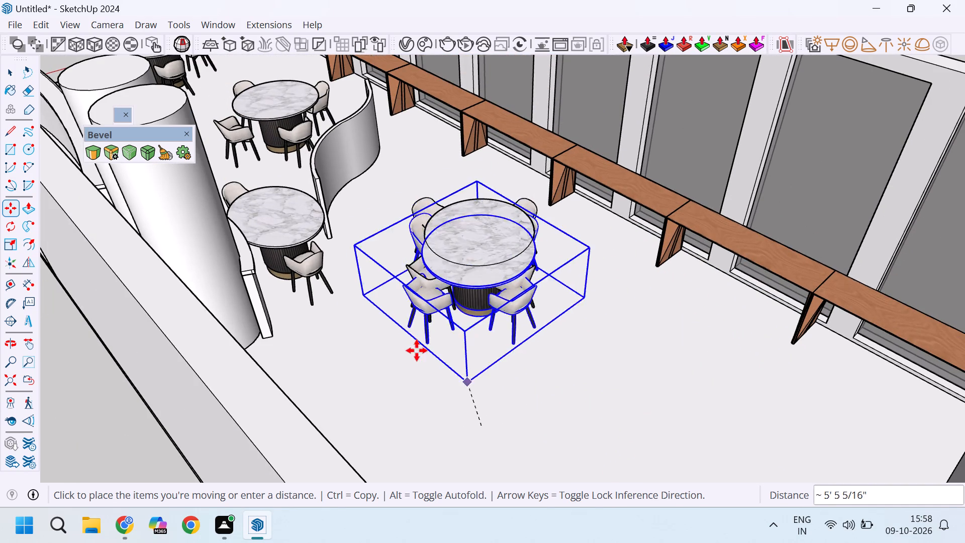
{"action": "scroll", "coordinate": [417, 350], "scroll_direction": "down", "scroll_amount": 6}
{"action": "scroll", "coordinate": [401, 262], "scroll_direction": "down", "scroll_amount": 5}
{"action": "scroll", "coordinate": [439, 314], "scroll_direction": "up", "scroll_amount": 18}
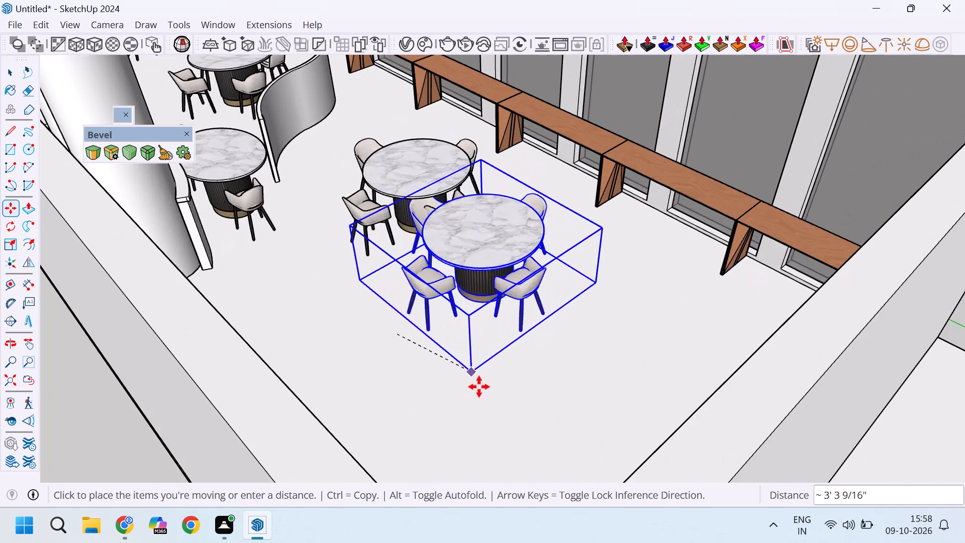
{"action": "scroll", "coordinate": [480, 393], "scroll_direction": "up", "scroll_amount": 6}
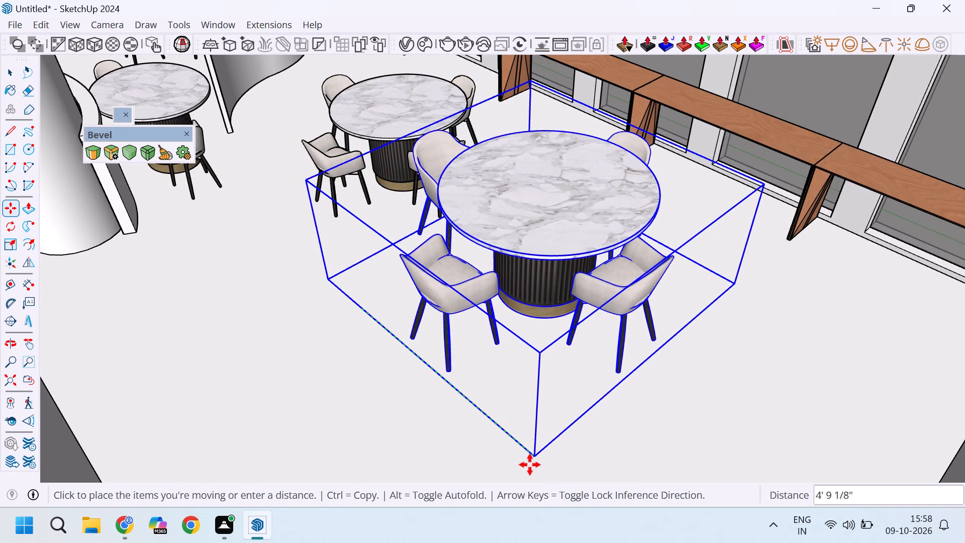
{"action": "middle_click_drag", "start_coordinate": [514, 462], "coordinate": [446, 340]}
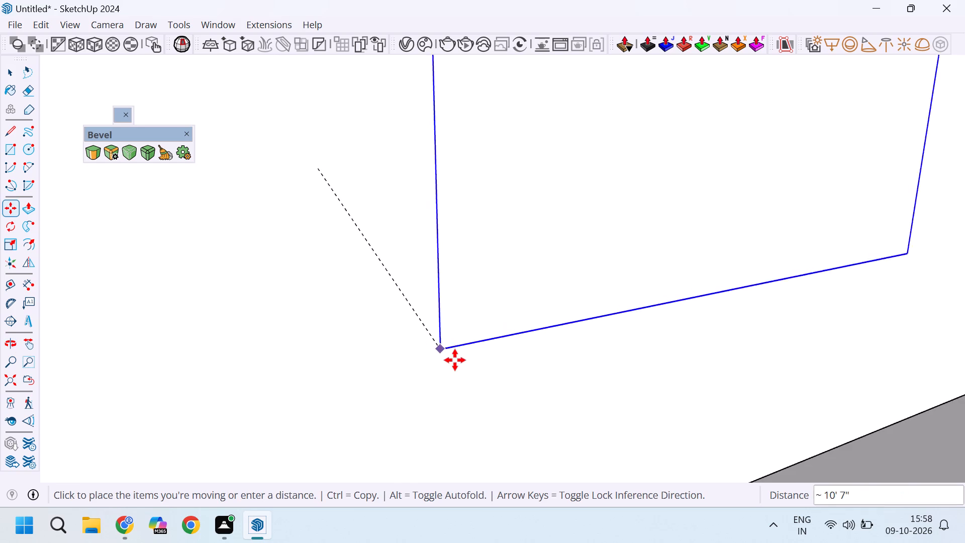
{"action": "scroll", "coordinate": [455, 360], "scroll_direction": "down", "scroll_amount": 15}
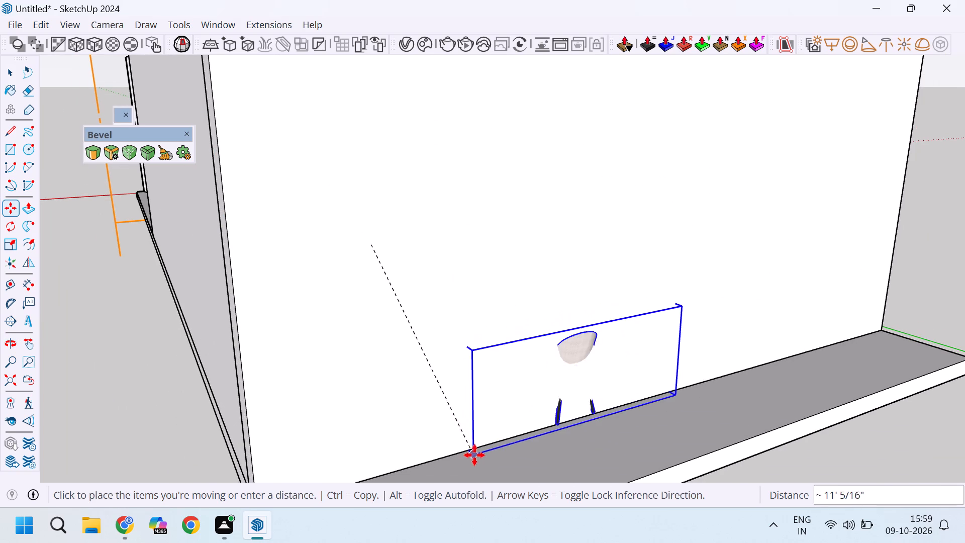
{"action": "left_click", "coordinate": [485, 465]}
Move the rearmost round table with its chairs about 7' away from the back wall, toward the neighbouring table set.
{"action": "scroll", "coordinate": [538, 475], "scroll_direction": "down", "scroll_amount": 5}
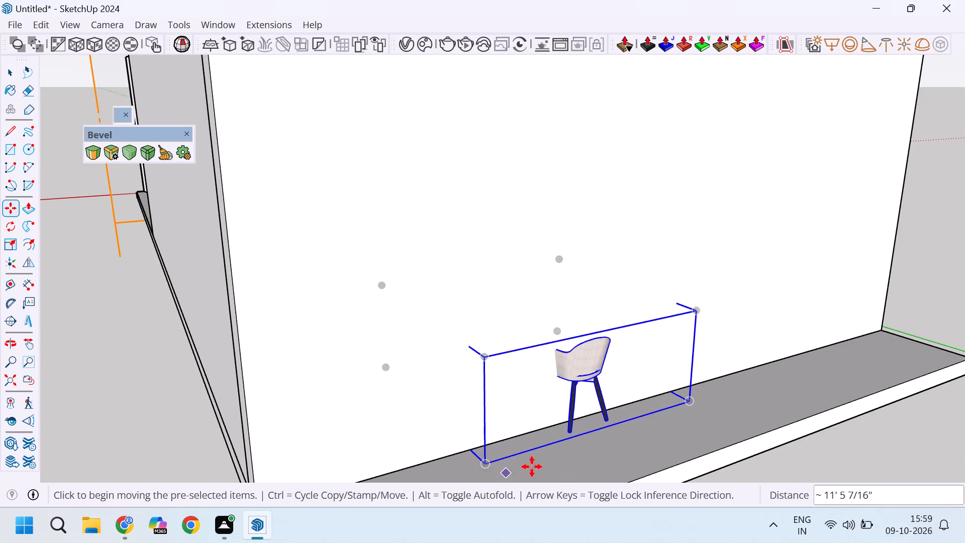
{"action": "scroll", "coordinate": [532, 467], "scroll_direction": "down", "scroll_amount": 15}
{"action": "middle_click_drag", "start_coordinate": [435, 276], "coordinate": [691, 434]}
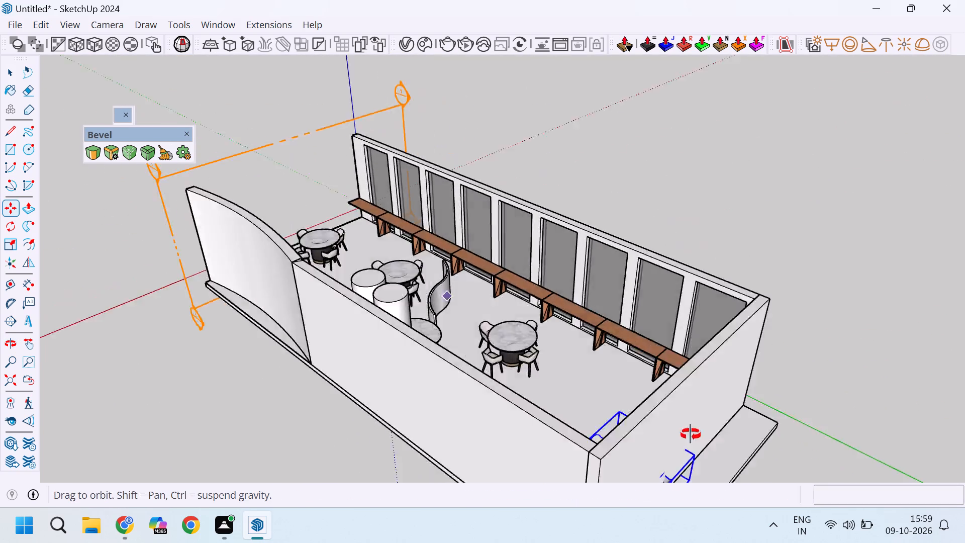
{"action": "middle_click_drag", "start_coordinate": [691, 434], "coordinate": [703, 434]}
{"action": "middle_click_drag", "start_coordinate": [533, 363], "coordinate": [705, 364]}
{"action": "scroll", "coordinate": [673, 320], "scroll_direction": "up", "scroll_amount": 10}
{"action": "scroll", "coordinate": [668, 274], "scroll_direction": "up", "scroll_amount": 3}
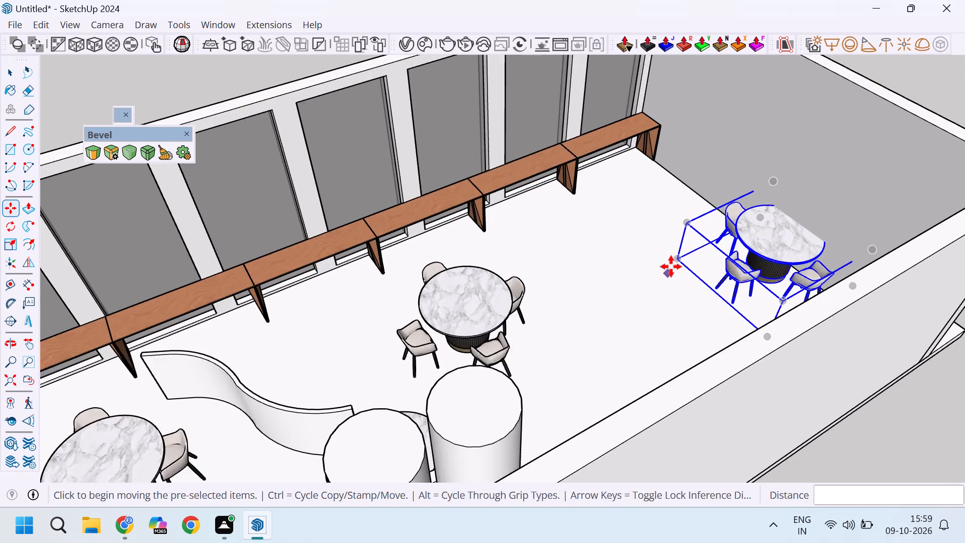
{"action": "scroll", "coordinate": [671, 266], "scroll_direction": "up", "scroll_amount": 1}
{"action": "left_click", "coordinate": [680, 257]}
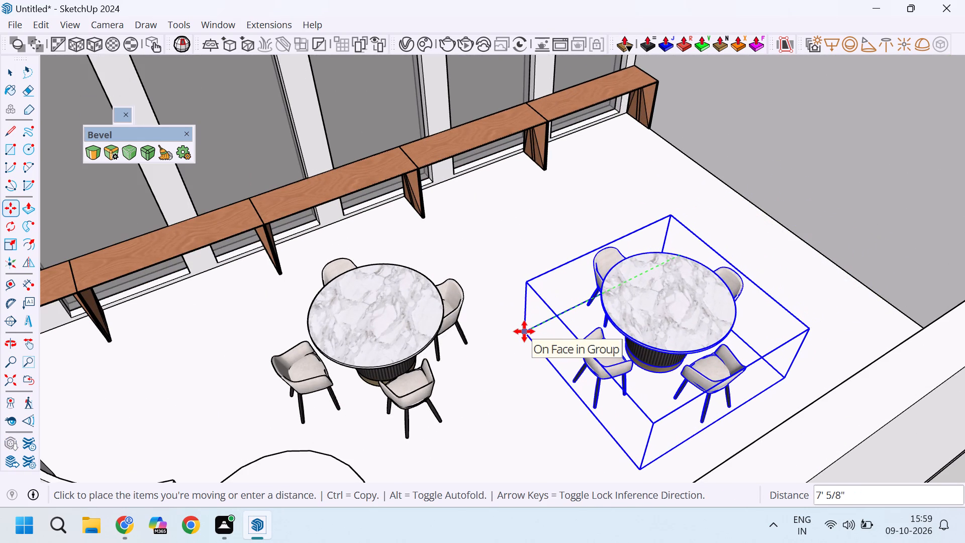
{"action": "left_click", "coordinate": [524, 331]}
{"action": "key", "text": "space"}
{"action": "left_click", "coordinate": [644, 187]}
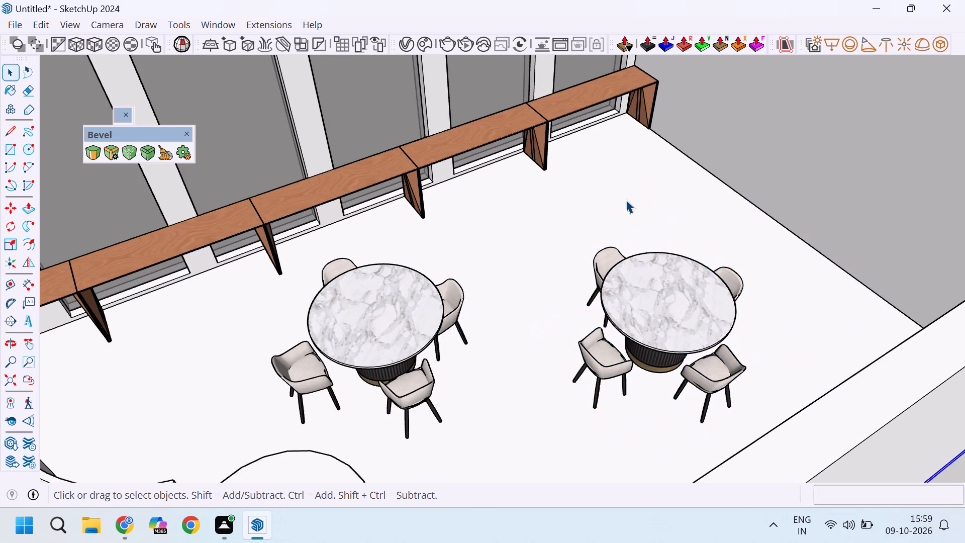
Examine the dining table arrangement from inside the room and from the sectioned front side.
{"action": "middle_click_drag", "start_coordinate": [511, 320], "coordinate": [699, 171]}
{"action": "scroll", "coordinate": [700, 182], "scroll_direction": "up", "scroll_amount": 1}
{"action": "scroll", "coordinate": [565, 285], "scroll_direction": "down", "scroll_amount": 4}
{"action": "middle_click_drag", "start_coordinate": [556, 334], "coordinate": [793, 388]}
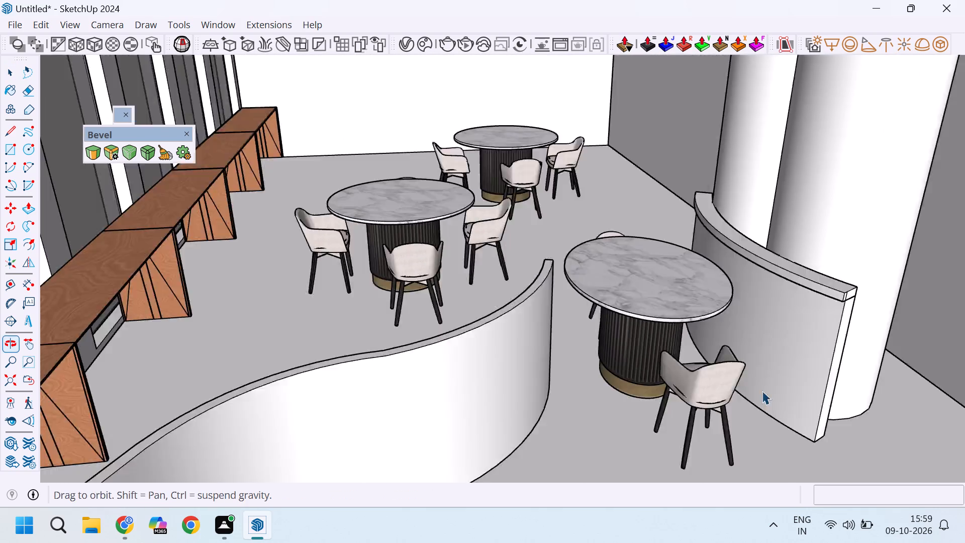
{"action": "scroll", "coordinate": [586, 353], "scroll_direction": "down", "scroll_amount": 4}
{"action": "middle_click_drag", "start_coordinate": [628, 343], "coordinate": [484, 338]}
{"action": "scroll", "coordinate": [467, 268], "scroll_direction": "down", "scroll_amount": 5}
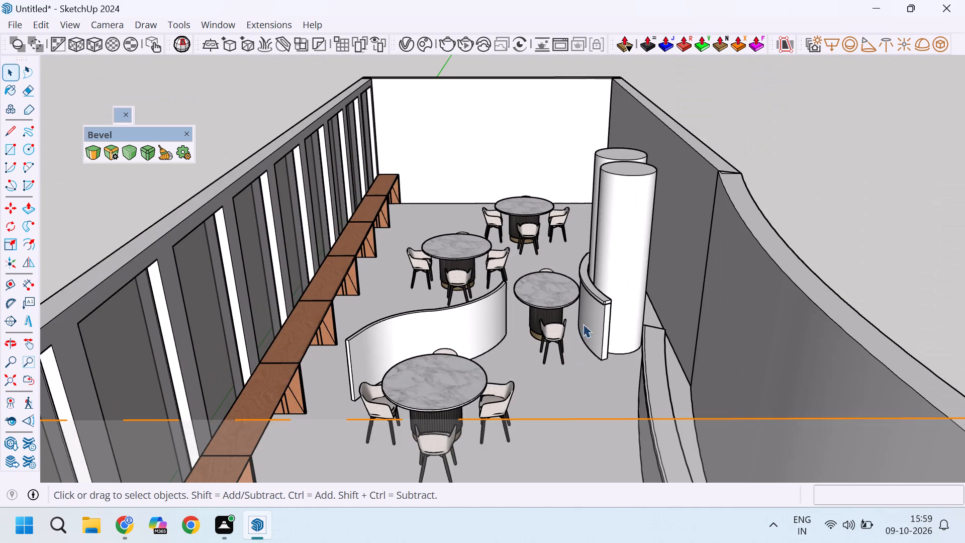
{"action": "scroll", "coordinate": [512, 264], "scroll_direction": "down", "scroll_amount": 4}
{"action": "middle_click_drag", "start_coordinate": [565, 341], "coordinate": [536, 217]}
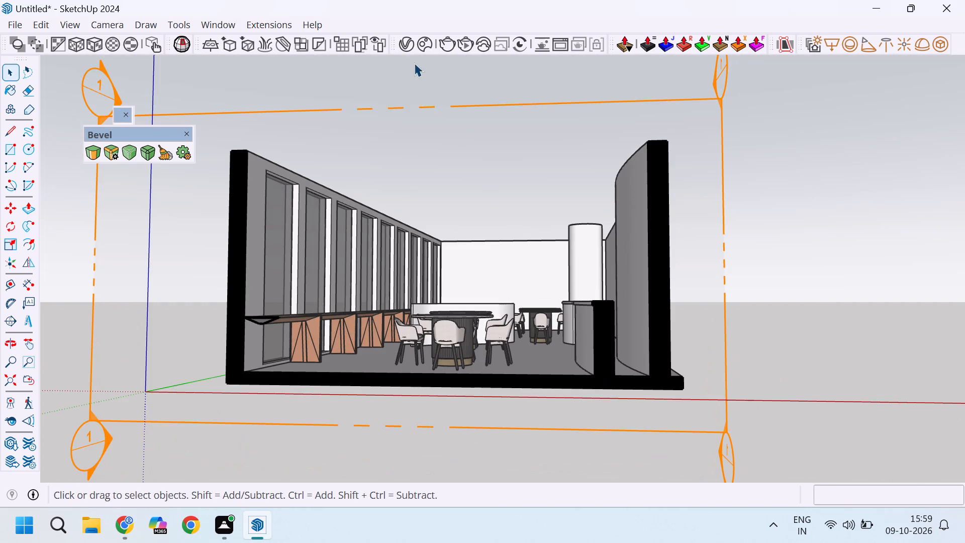
Try to open V-Ray's Asset Editor for the sectioned restaurant model.
{"action": "left_click", "coordinate": [404, 42]}
{"action": "double_click", "coordinate": [407, 38]}
{"action": "scroll", "coordinate": [446, 253], "scroll_direction": "down", "scroll_amount": 10}
{"action": "middle_click_drag", "start_coordinate": [481, 292], "coordinate": [510, 375]}
{"action": "double_click", "coordinate": [421, 44]}
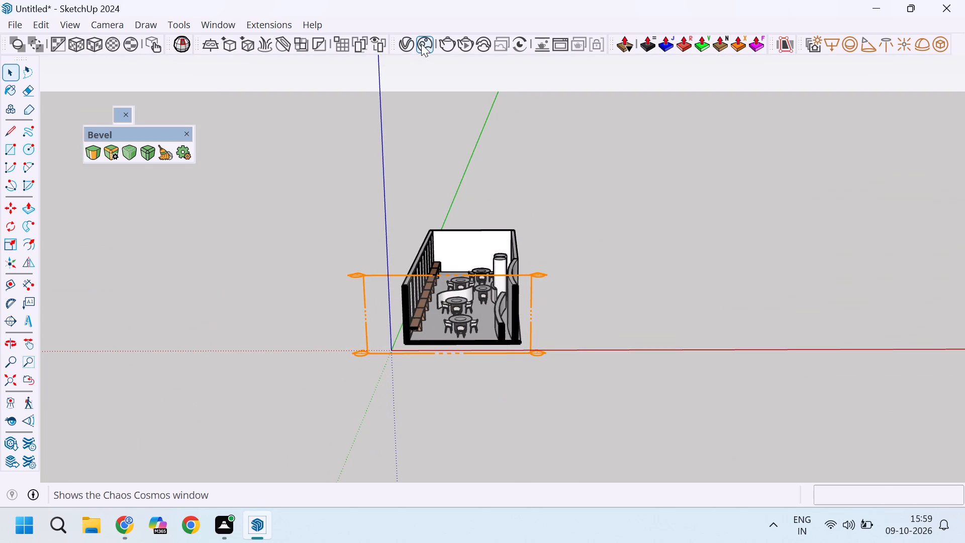
{"action": "double_click", "coordinate": [411, 47]}
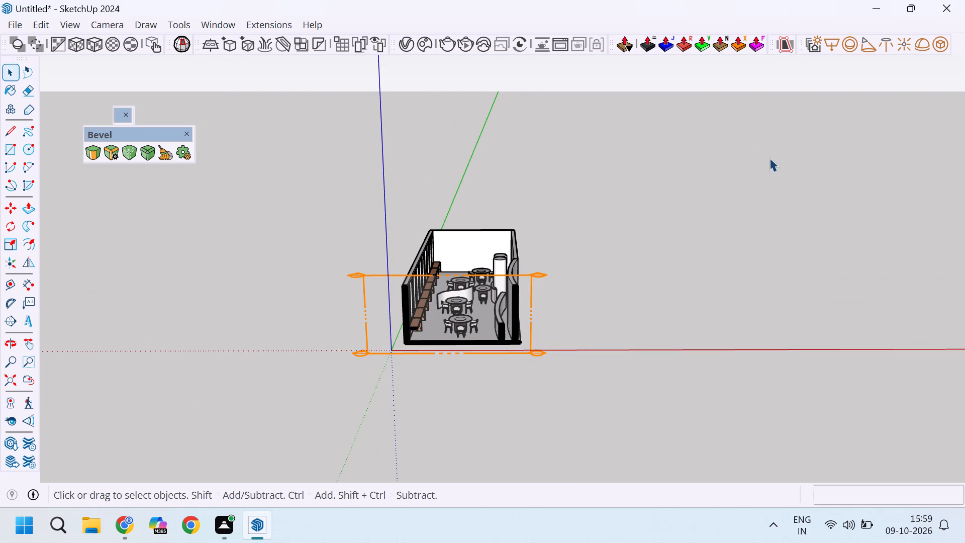
{"action": "scroll", "coordinate": [515, 294], "scroll_direction": "up", "scroll_amount": 4}
{"action": "left_click", "coordinate": [612, 247]}
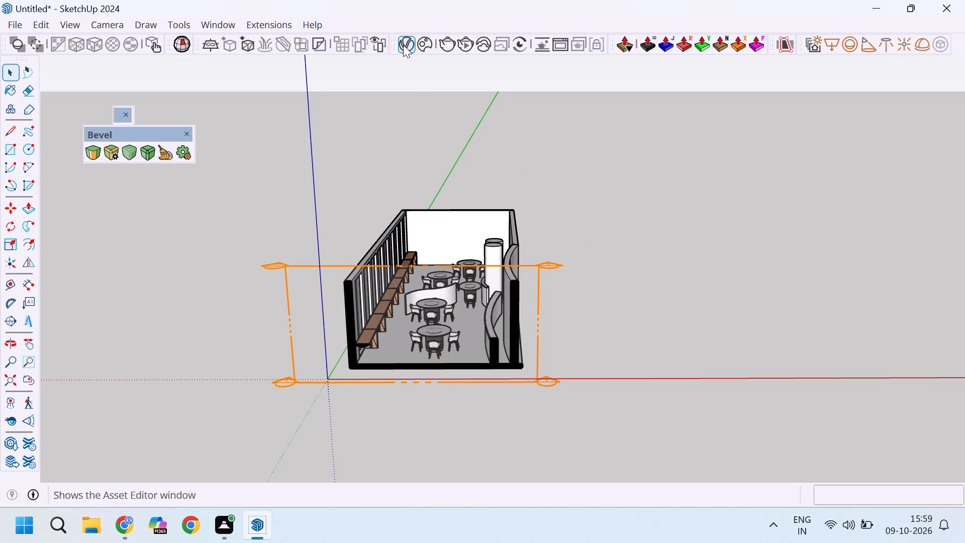
{"action": "double_click", "coordinate": [403, 45]}
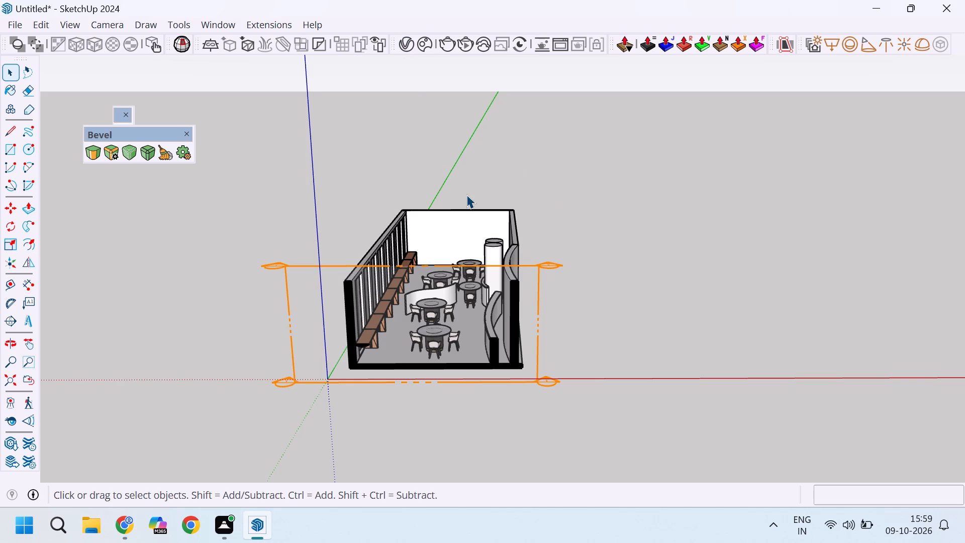
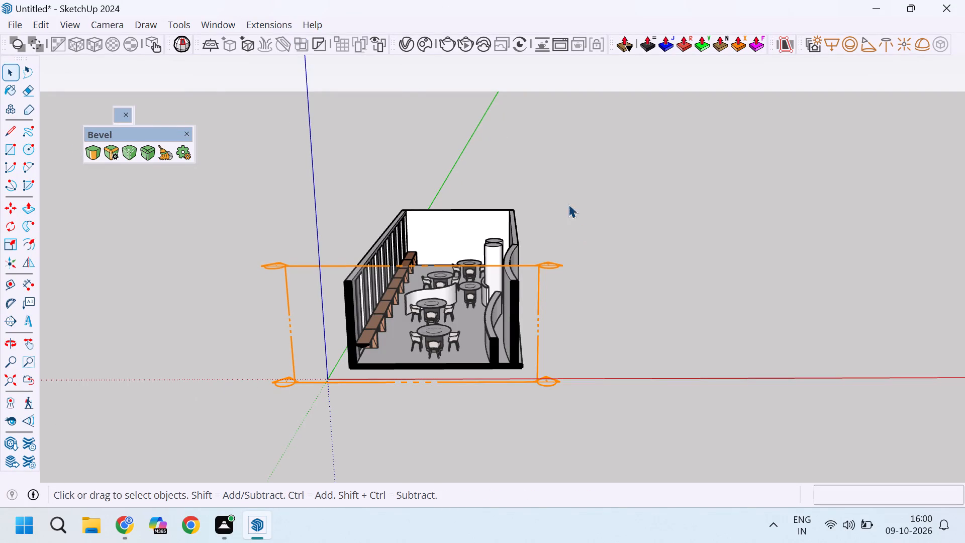
Examine the sectioned room's exterior around the back wall and the floor slab that projects beyond it.
{"action": "left_click", "coordinate": [592, 151]}
{"action": "middle_click_drag", "start_coordinate": [583, 152], "coordinate": [482, 127]}
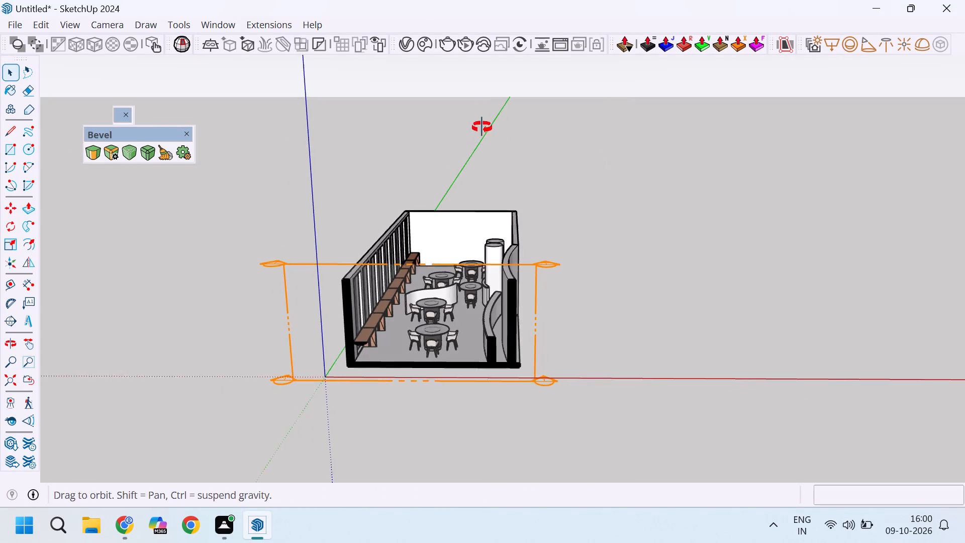
{"action": "middle_click_drag", "start_coordinate": [482, 127], "coordinate": [481, 127]}
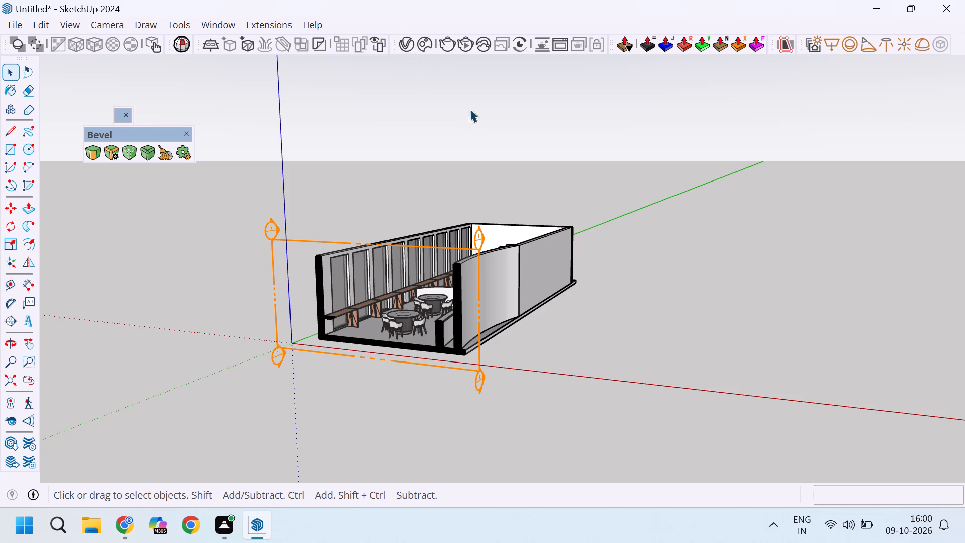
{"action": "middle_click_drag", "start_coordinate": [556, 163], "coordinate": [569, 236]}
{"action": "left_click", "coordinate": [666, 174]}
{"action": "scroll", "coordinate": [626, 249], "scroll_direction": "up", "scroll_amount": 3}
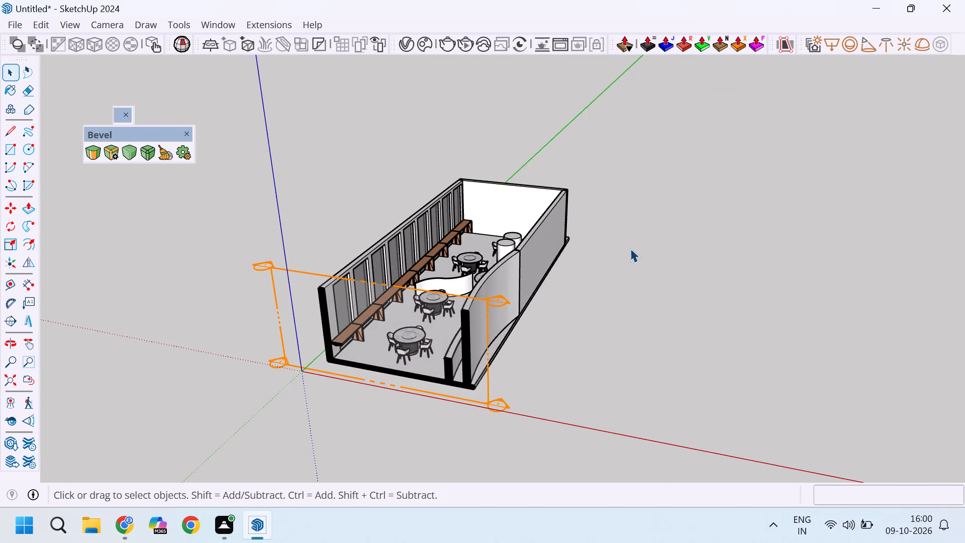
{"action": "middle_click_drag", "start_coordinate": [609, 248], "coordinate": [352, 253]}
{"action": "scroll", "coordinate": [715, 239], "scroll_direction": "up", "scroll_amount": 6}
{"action": "middle_click_drag", "start_coordinate": [746, 268], "coordinate": [517, 267]}
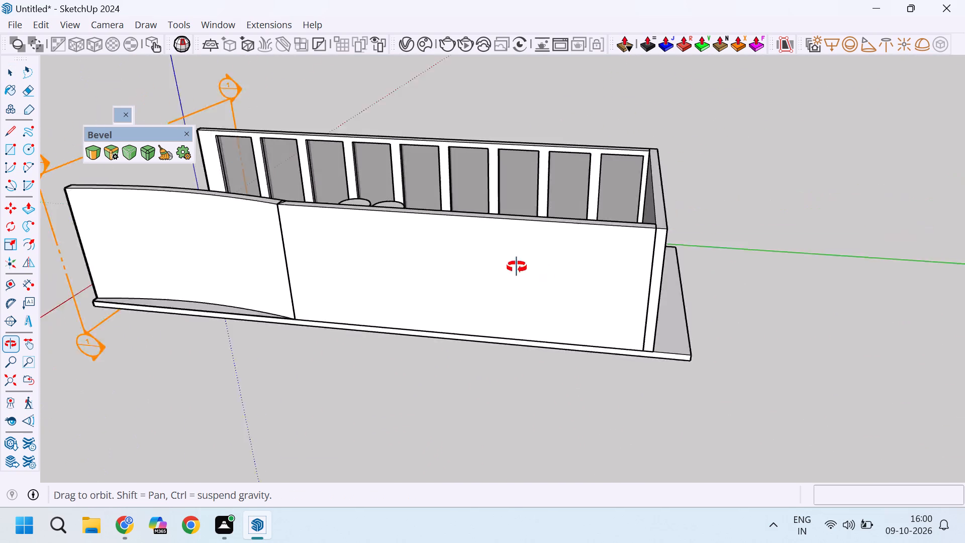
{"action": "middle_click_drag", "start_coordinate": [517, 267], "coordinate": [695, 314]}
{"action": "middle_click_drag", "start_coordinate": [690, 312], "coordinate": [685, 312]}
{"action": "scroll", "coordinate": [662, 308], "scroll_direction": "up", "scroll_amount": 5}
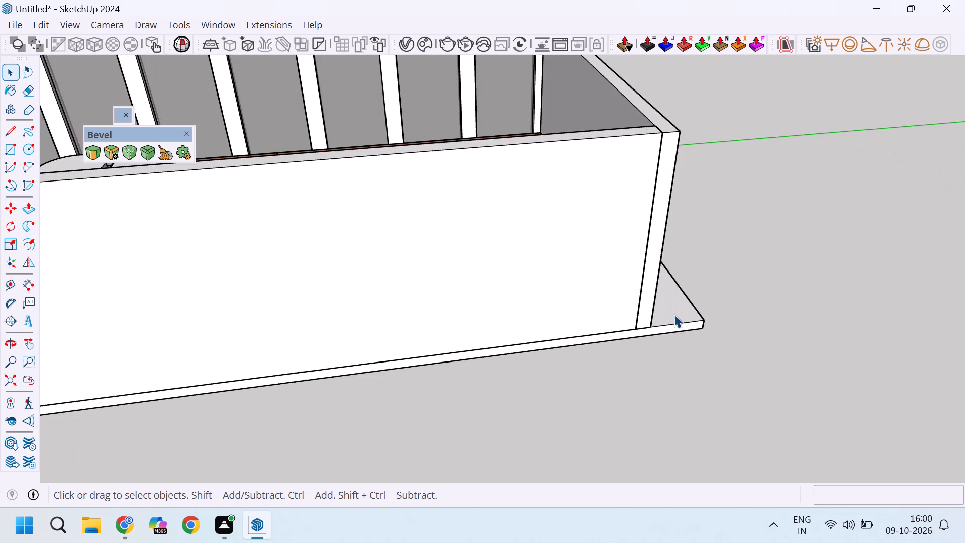
{"action": "scroll", "coordinate": [674, 314], "scroll_direction": "up", "scroll_amount": 4}
{"action": "scroll", "coordinate": [738, 305], "scroll_direction": "down", "scroll_amount": 11}
{"action": "scroll", "coordinate": [638, 283], "scroll_direction": "down", "scroll_amount": 6}
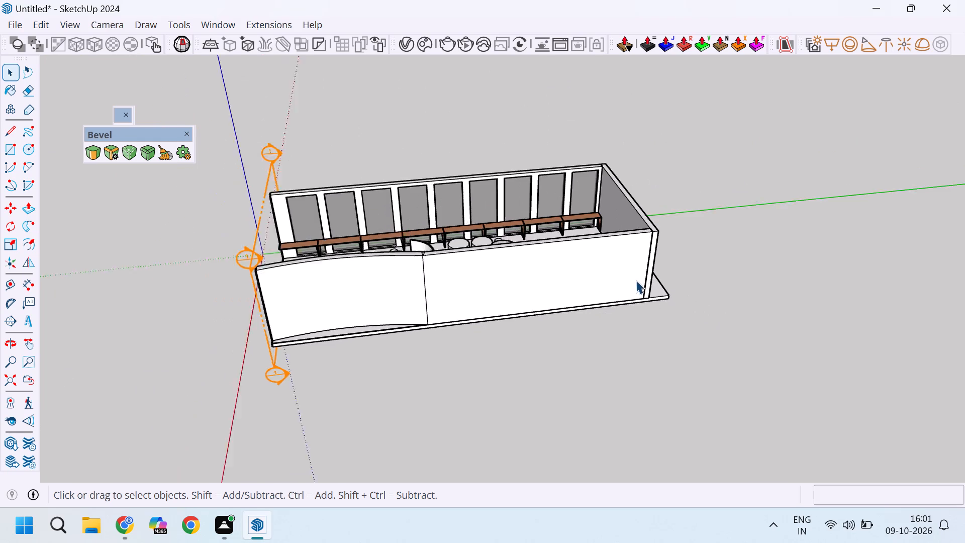
{"action": "scroll", "coordinate": [636, 280], "scroll_direction": "down", "scroll_amount": 5}
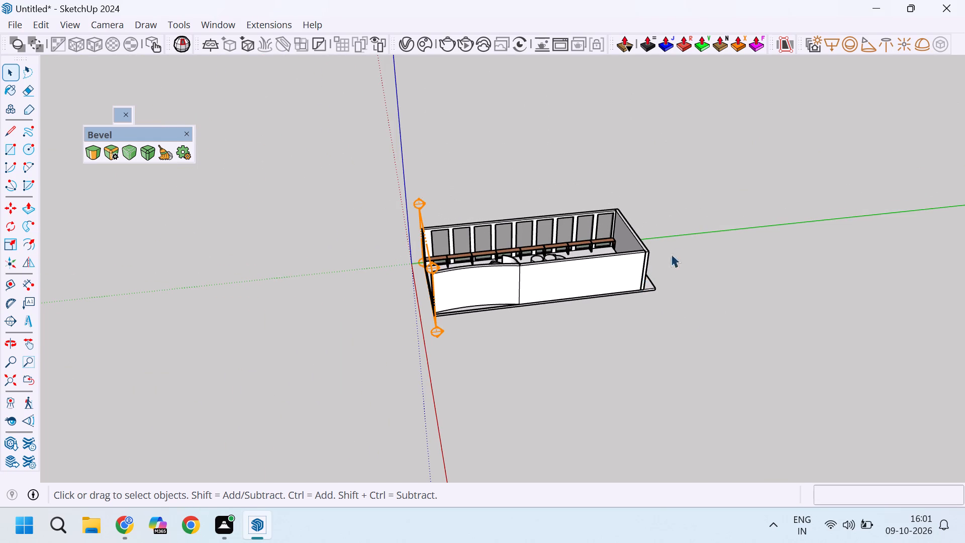
{"action": "scroll", "coordinate": [678, 251], "scroll_direction": "down", "scroll_amount": 2}
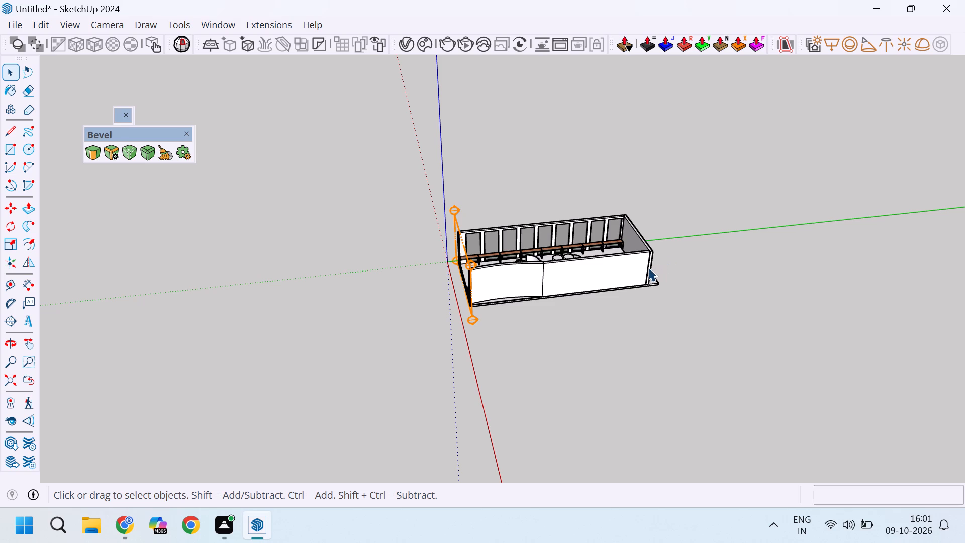
{"action": "scroll", "coordinate": [666, 292], "scroll_direction": "up", "scroll_amount": 9}
{"action": "left_click", "coordinate": [644, 268]}
{"action": "scroll", "coordinate": [658, 264], "scroll_direction": "up", "scroll_amount": 6}
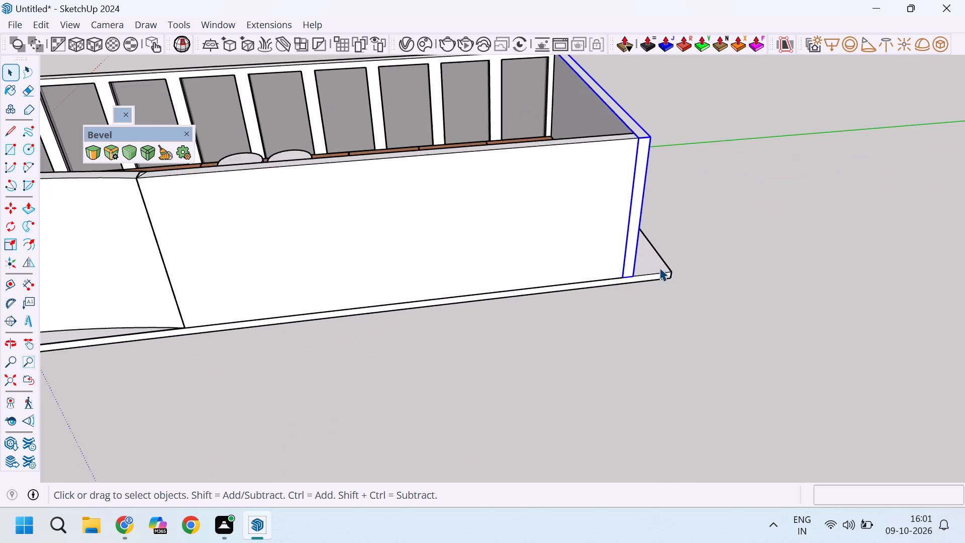
{"action": "left_click", "coordinate": [659, 267]}
{"action": "scroll", "coordinate": [663, 265], "scroll_direction": "up", "scroll_amount": 7}
{"action": "left_click", "coordinate": [608, 248]}
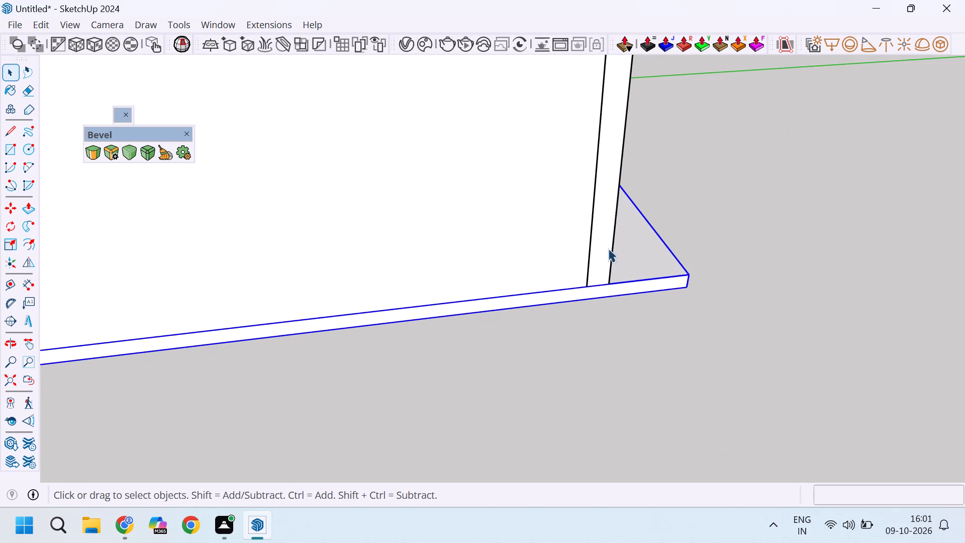
{"action": "scroll", "coordinate": [607, 300], "scroll_direction": "down", "scroll_amount": 11}
{"action": "middle_click_drag", "start_coordinate": [652, 222], "coordinate": [494, 258]}
{"action": "scroll", "coordinate": [607, 229], "scroll_direction": "down", "scroll_amount": 5}
{"action": "scroll", "coordinate": [617, 250], "scroll_direction": "up", "scroll_amount": 5}
{"action": "scroll", "coordinate": [625, 294], "scroll_direction": "up", "scroll_amount": 4}
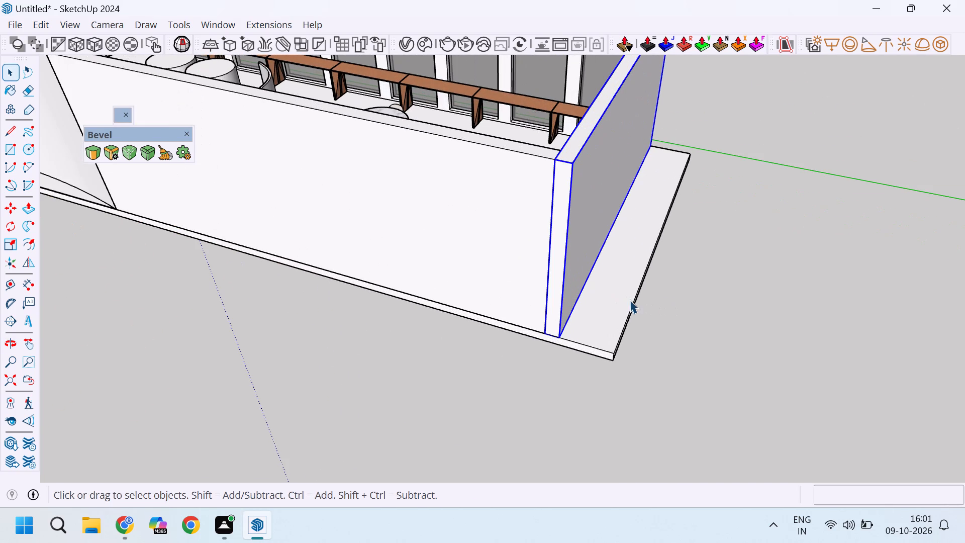
{"action": "left_click", "coordinate": [630, 300]}
{"action": "scroll", "coordinate": [638, 309], "scroll_direction": "down", "scroll_amount": 8}
{"action": "left_click", "coordinate": [730, 299]}
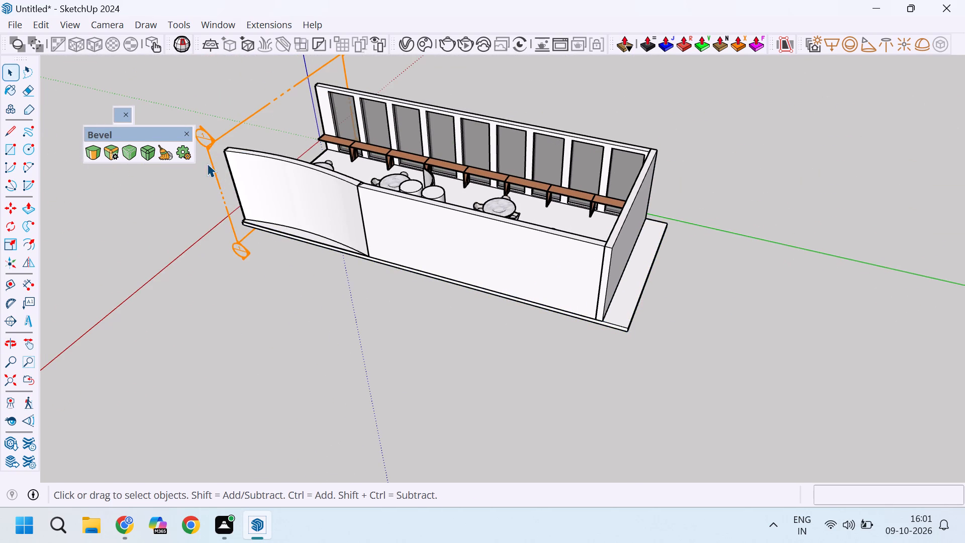
Undo the recent changes through the rearmost table moves, the section plane and the floor slab's extension beyond the back wall.
{"action": "key", "text": "ctrl+z"}
{"action": "key", "text": "ctrl+z"}
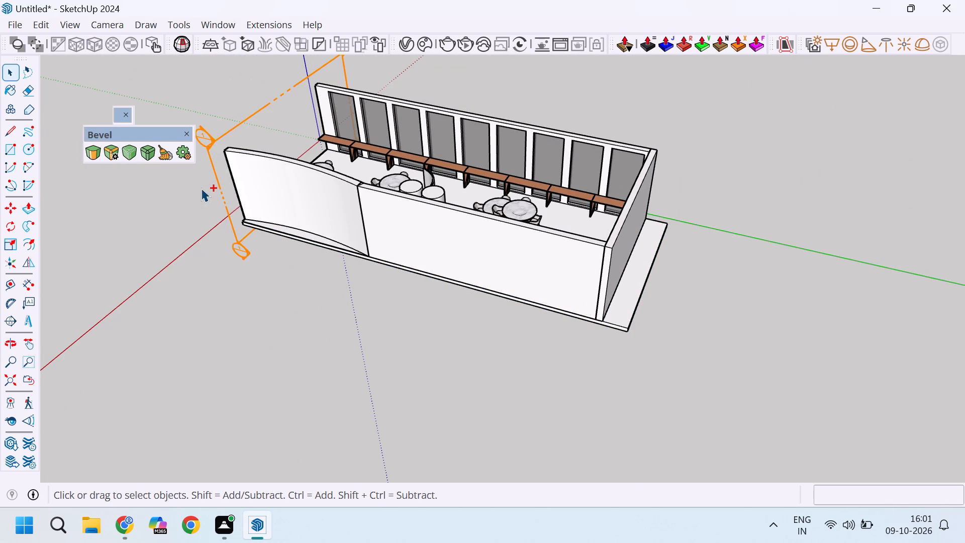
{"action": "key", "text": "ctrl+z"}
{"action": "key", "text": "ctrl+z"}
{"action": "key", "text": "ctrl+z"}
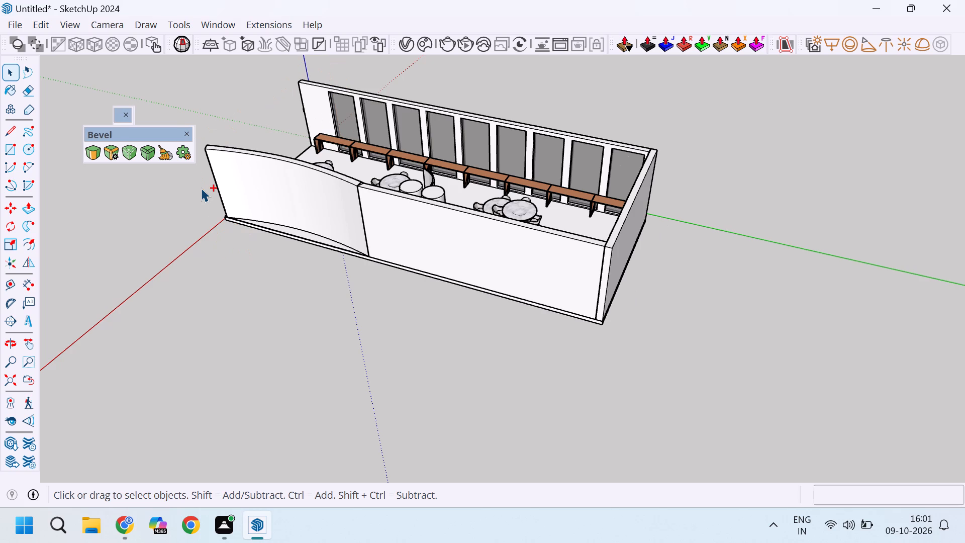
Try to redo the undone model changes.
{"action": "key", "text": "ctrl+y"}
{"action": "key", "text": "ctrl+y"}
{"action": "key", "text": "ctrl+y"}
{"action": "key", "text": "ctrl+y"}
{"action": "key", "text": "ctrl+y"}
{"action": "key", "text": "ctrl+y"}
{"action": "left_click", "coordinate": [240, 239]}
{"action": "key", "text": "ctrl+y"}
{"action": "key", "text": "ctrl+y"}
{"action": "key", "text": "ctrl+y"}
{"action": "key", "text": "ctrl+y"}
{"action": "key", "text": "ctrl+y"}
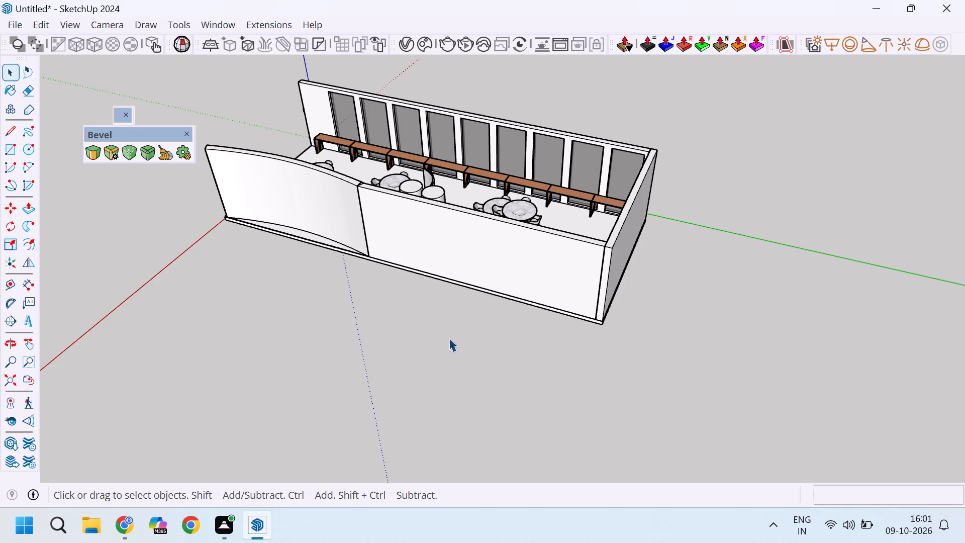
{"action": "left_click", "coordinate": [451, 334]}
Move the rearmost marble table and chairs set about 7 ft toward the back wall, clear of the neighbouring set it overlaps.
{"action": "middle_click_drag", "start_coordinate": [539, 311], "coordinate": [674, 426]}
{"action": "middle_click_drag", "start_coordinate": [331, 312], "coordinate": [728, 214]}
{"action": "scroll", "coordinate": [729, 213], "scroll_direction": "up", "scroll_amount": 1}
{"action": "scroll", "coordinate": [415, 278], "scroll_direction": "up", "scroll_amount": 8}
{"action": "scroll", "coordinate": [490, 153], "scroll_direction": "down", "scroll_amount": 10}
{"action": "middle_click_drag", "start_coordinate": [501, 221], "coordinate": [358, 312]}
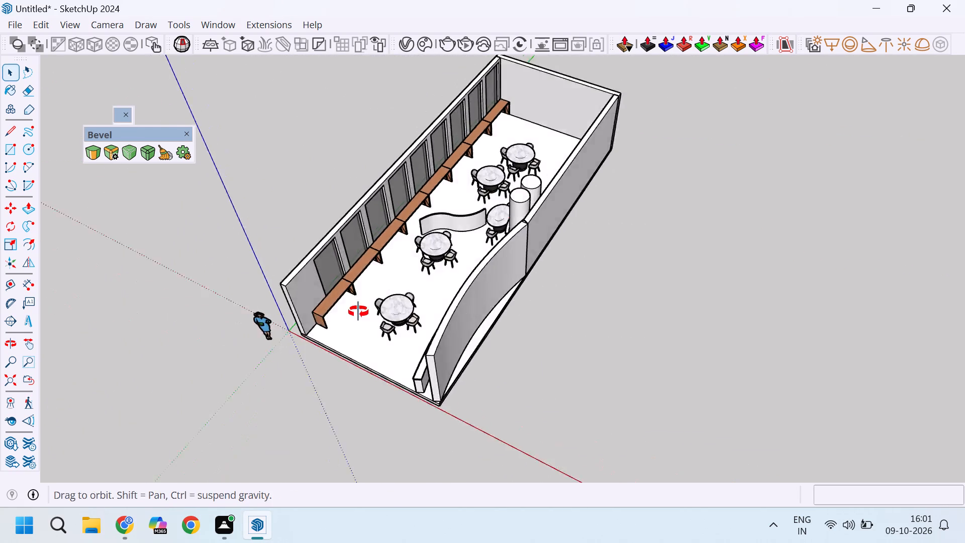
{"action": "middle_click_drag", "start_coordinate": [358, 312], "coordinate": [355, 315]}
{"action": "scroll", "coordinate": [606, 80], "scroll_direction": "up", "scroll_amount": 12}
{"action": "scroll", "coordinate": [532, 182], "scroll_direction": "down", "scroll_amount": 6}
{"action": "middle_click_drag", "start_coordinate": [566, 227], "coordinate": [424, 241]}
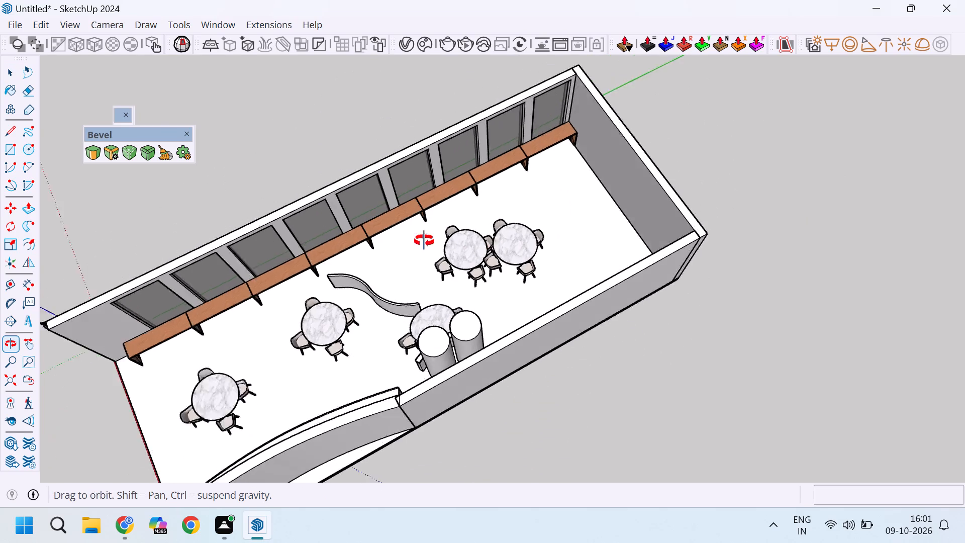
{"action": "middle_click_drag", "start_coordinate": [424, 241], "coordinate": [399, 234]}
{"action": "scroll", "coordinate": [537, 233], "scroll_direction": "up", "scroll_amount": 12}
{"action": "left_click", "coordinate": [512, 285]}
{"action": "middle_click_drag", "start_coordinate": [558, 322], "coordinate": [360, 165]}
{"action": "middle_click_drag", "start_coordinate": [357, 158], "coordinate": [355, 151]}
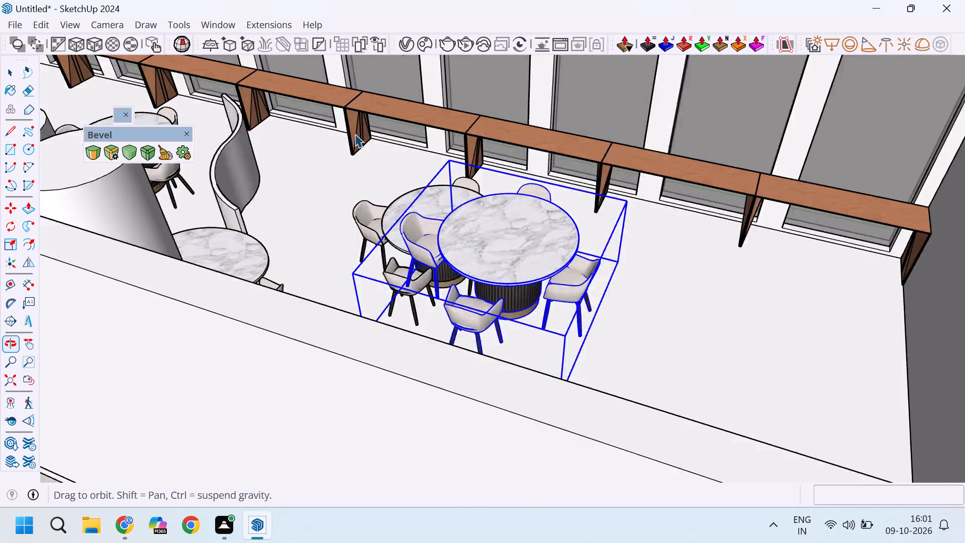
{"action": "scroll", "coordinate": [415, 149], "scroll_direction": "down", "scroll_amount": 5}
{"action": "middle_click_drag", "start_coordinate": [528, 200], "coordinate": [461, 250]}
{"action": "scroll", "coordinate": [461, 250], "scroll_direction": "up", "scroll_amount": 5}
{"action": "scroll", "coordinate": [495, 223], "scroll_direction": "up", "scroll_amount": 3}
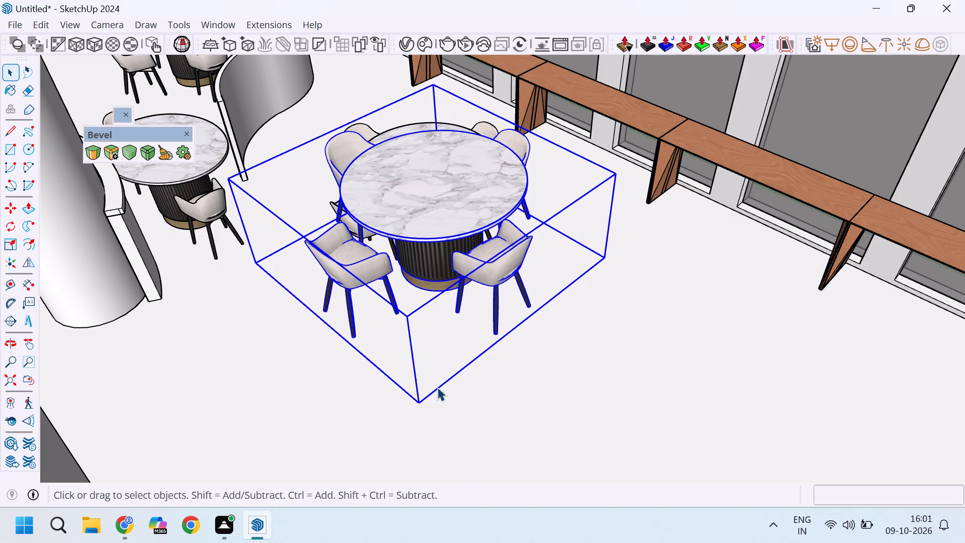
{"action": "key", "text": "m"}
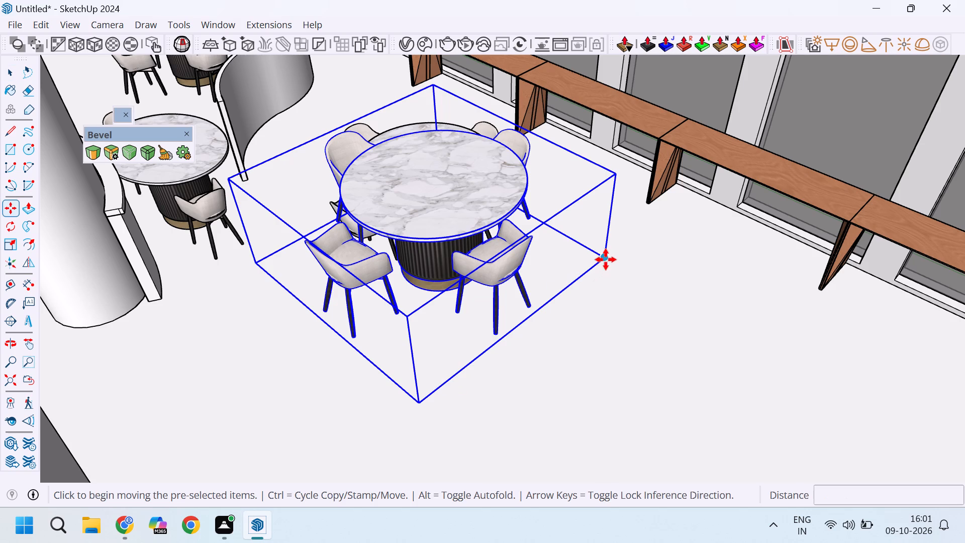
{"action": "left_click", "coordinate": [606, 259]}
{"action": "scroll", "coordinate": [862, 288], "scroll_direction": "up", "scroll_amount": 4}
{"action": "middle_click_drag", "start_coordinate": [836, 317], "coordinate": [539, 220]}
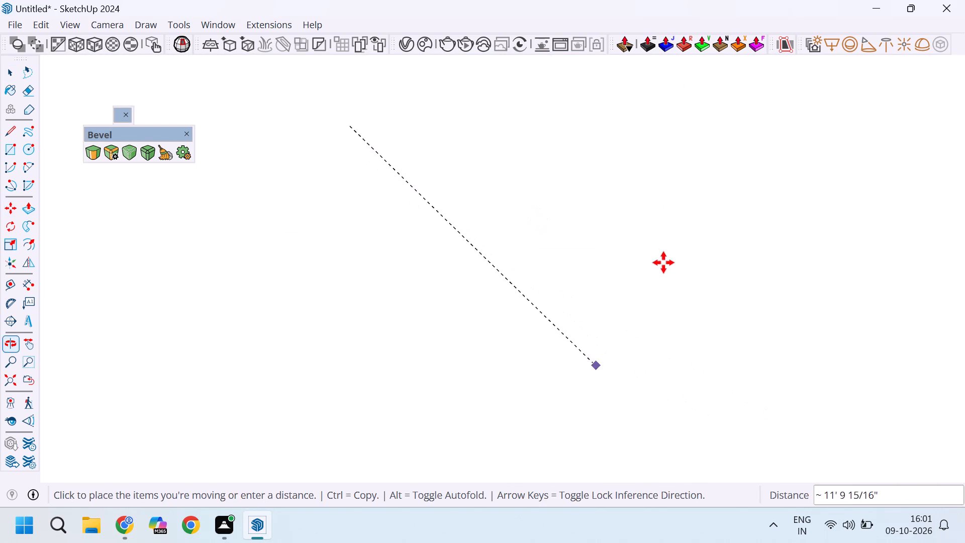
{"action": "scroll", "coordinate": [663, 262], "scroll_direction": "down", "scroll_amount": 20}
{"action": "scroll", "coordinate": [663, 262], "scroll_direction": "down", "scroll_amount": 15}
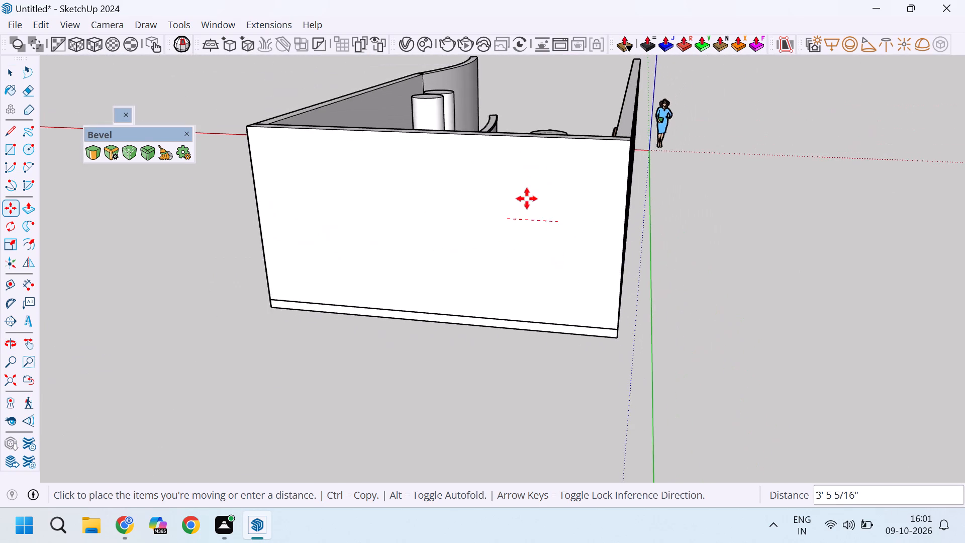
{"action": "middle_click_drag", "start_coordinate": [527, 202], "coordinate": [620, 407]}
{"action": "scroll", "coordinate": [531, 276], "scroll_direction": "up", "scroll_amount": 20}
{"action": "scroll", "coordinate": [531, 276], "scroll_direction": "up", "scroll_amount": 5}
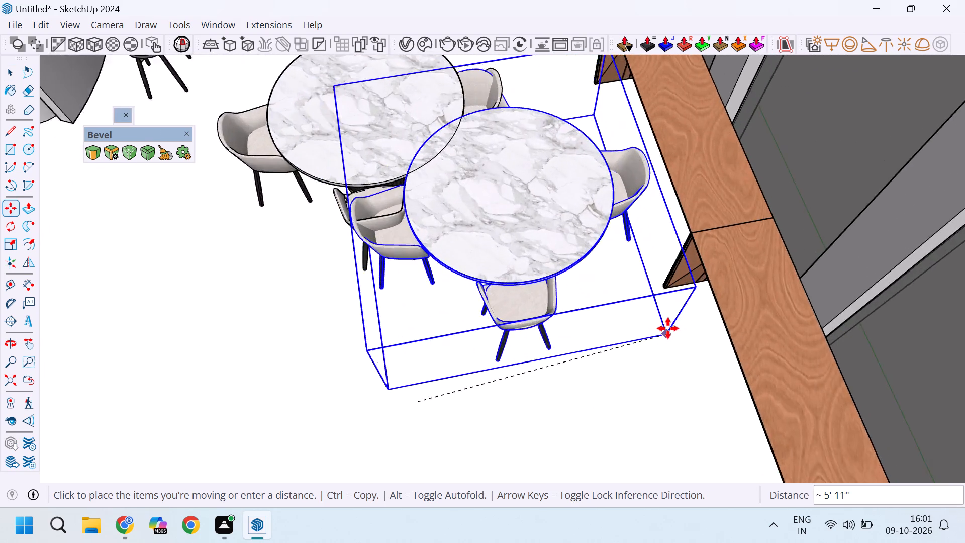
{"action": "scroll", "coordinate": [668, 328], "scroll_direction": "up", "scroll_amount": 8}
{"action": "middle_click_drag", "start_coordinate": [665, 300], "coordinate": [735, 162]}
{"action": "scroll", "coordinate": [654, 236], "scroll_direction": "up", "scroll_amount": 9}
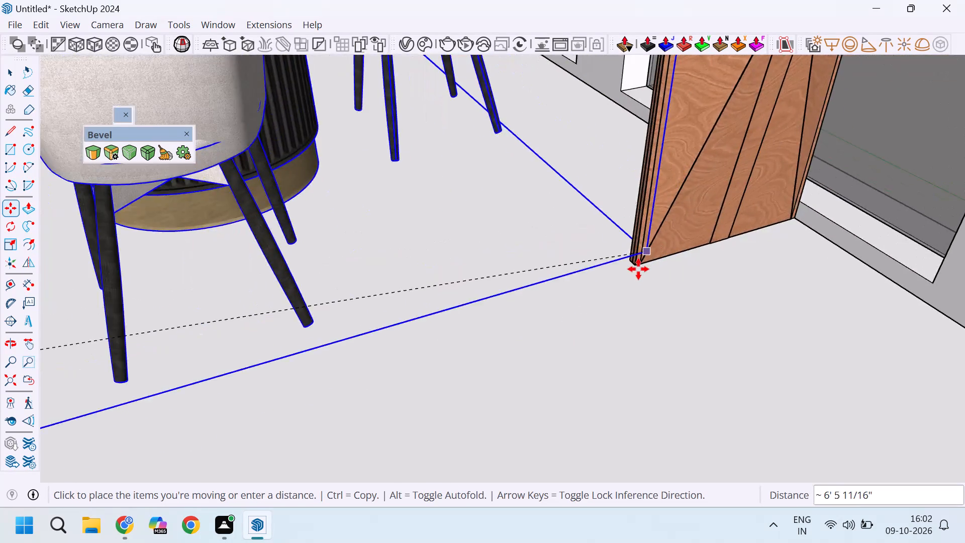
{"action": "scroll", "coordinate": [638, 269], "scroll_direction": "up", "scroll_amount": 14}
{"action": "scroll", "coordinate": [625, 257], "scroll_direction": "up", "scroll_amount": 13}
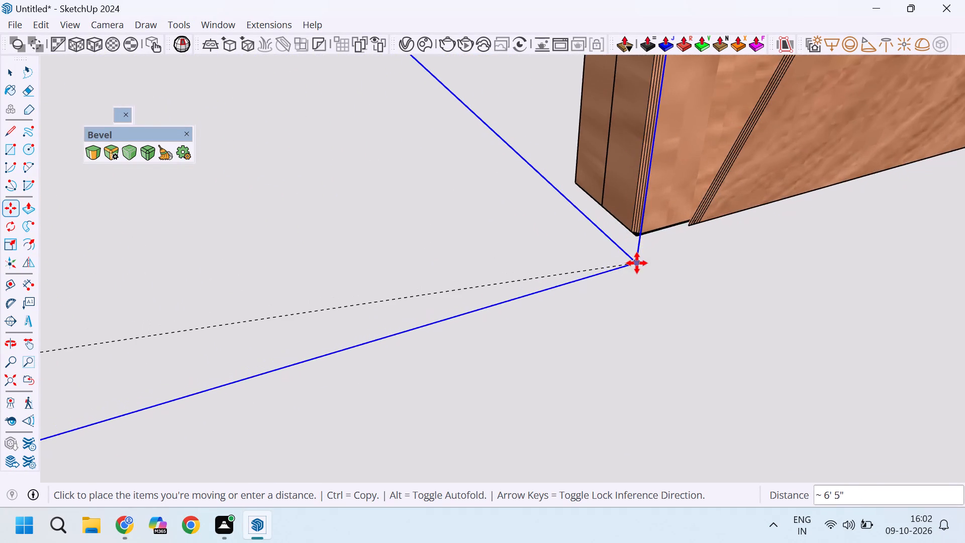
{"action": "middle_click_drag", "start_coordinate": [637, 263], "coordinate": [648, 156]}
{"action": "scroll", "coordinate": [648, 155], "scroll_direction": "up", "scroll_amount": 18}
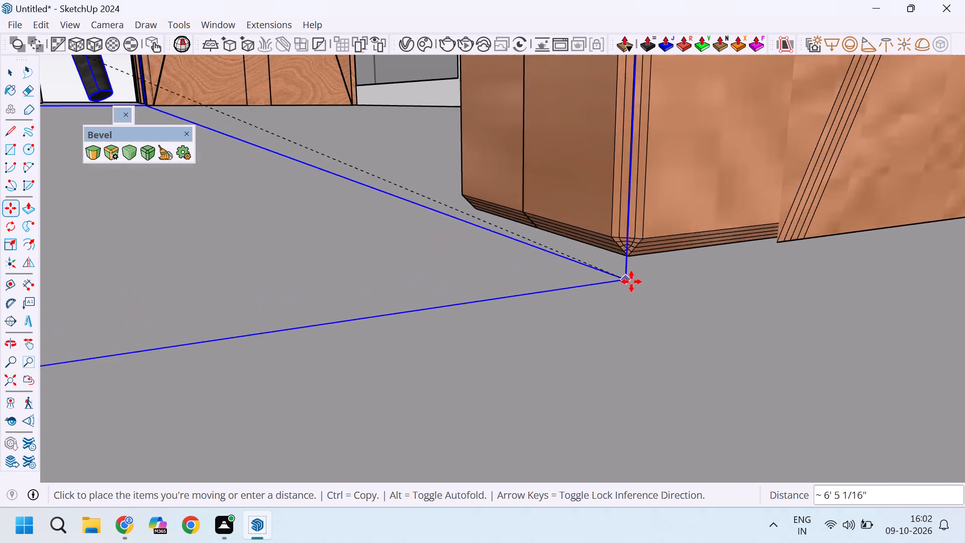
{"action": "scroll", "coordinate": [631, 282], "scroll_direction": "up", "scroll_amount": 6}
{"action": "scroll", "coordinate": [586, 336], "scroll_direction": "down", "scroll_amount": 20}
{"action": "scroll", "coordinate": [586, 336], "scroll_direction": "down", "scroll_amount": 5}
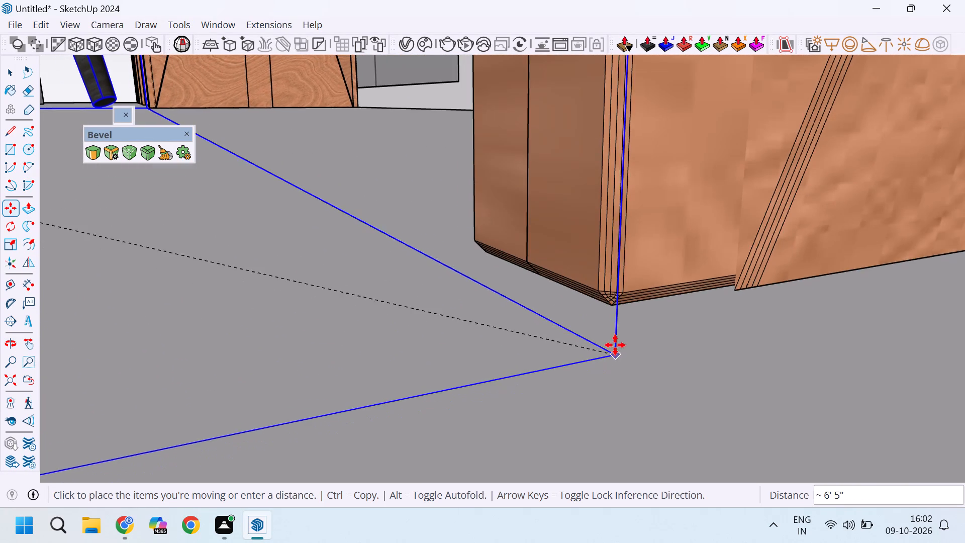
{"action": "scroll", "coordinate": [615, 345], "scroll_direction": "down", "scroll_amount": 20}
{"action": "scroll", "coordinate": [615, 345], "scroll_direction": "down", "scroll_amount": 13}
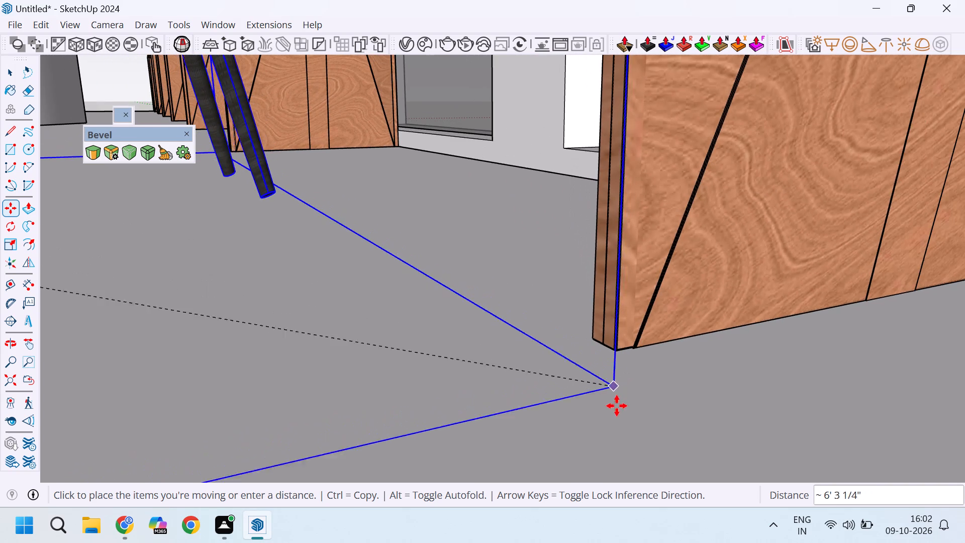
{"action": "scroll", "coordinate": [576, 422], "scroll_direction": "down", "scroll_amount": 20}
{"action": "scroll", "coordinate": [576, 422], "scroll_direction": "down", "scroll_amount": 2}
{"action": "scroll", "coordinate": [484, 402], "scroll_direction": "down", "scroll_amount": 9}
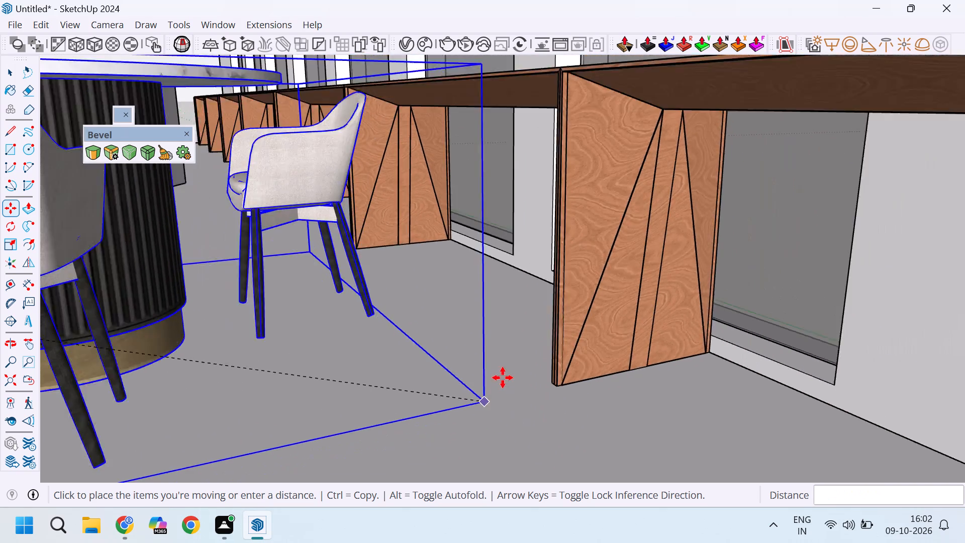
{"action": "scroll", "coordinate": [503, 378], "scroll_direction": "down", "scroll_amount": 11}
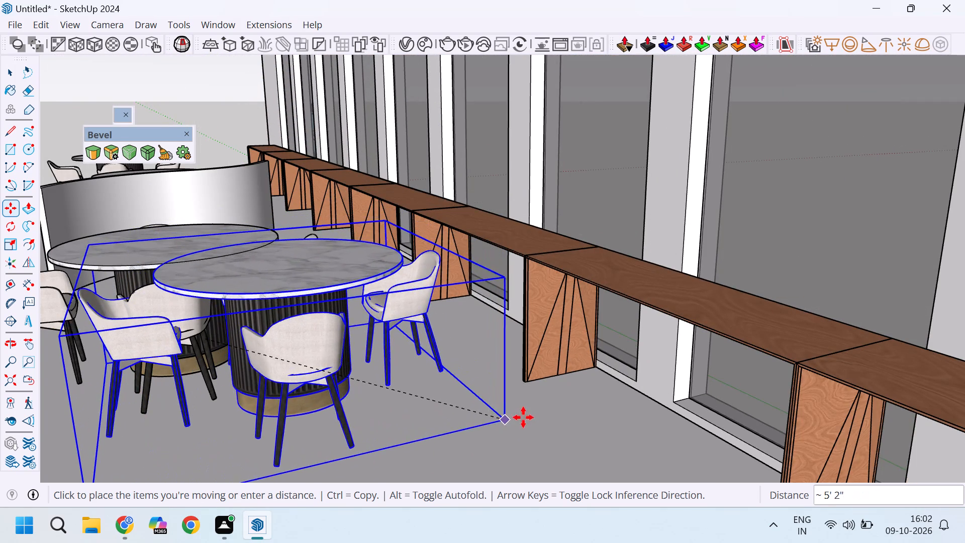
{"action": "scroll", "coordinate": [522, 366], "scroll_direction": "down", "scroll_amount": 14}
{"action": "scroll", "coordinate": [516, 369], "scroll_direction": "down", "scroll_amount": 7}
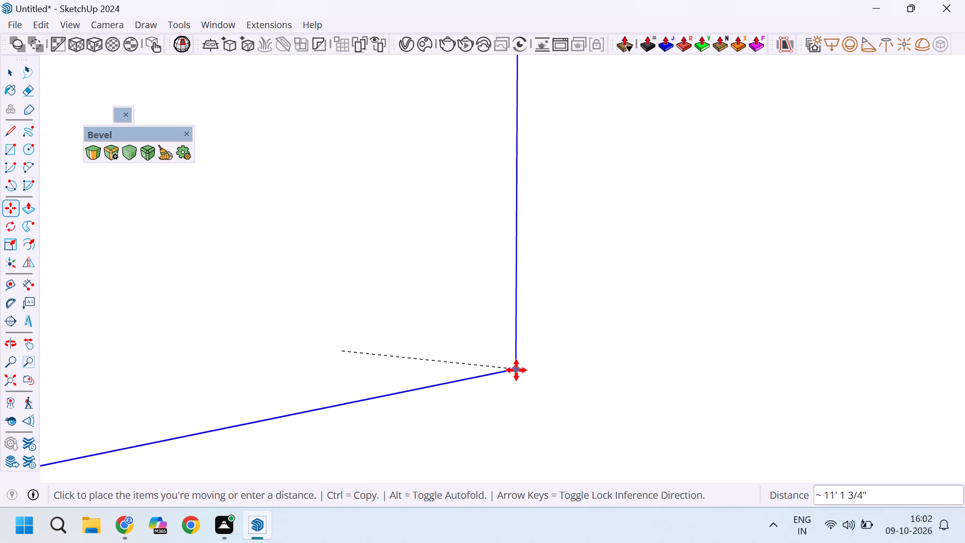
{"action": "scroll", "coordinate": [516, 370], "scroll_direction": "down", "scroll_amount": 20}
{"action": "scroll", "coordinate": [516, 370], "scroll_direction": "down", "scroll_amount": 8}
{"action": "middle_click_drag", "start_coordinate": [431, 247], "coordinate": [537, 325]}
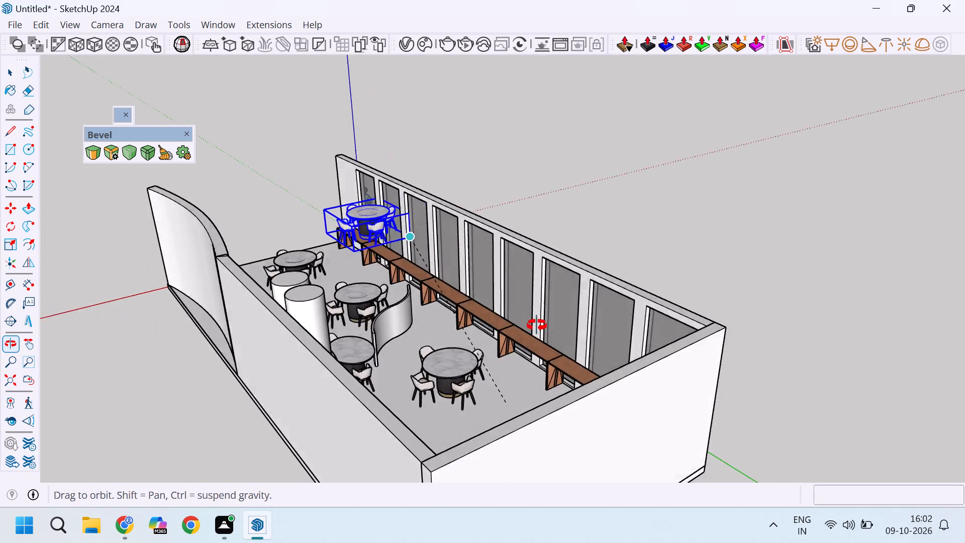
{"action": "middle_click_drag", "start_coordinate": [537, 325], "coordinate": [540, 326]}
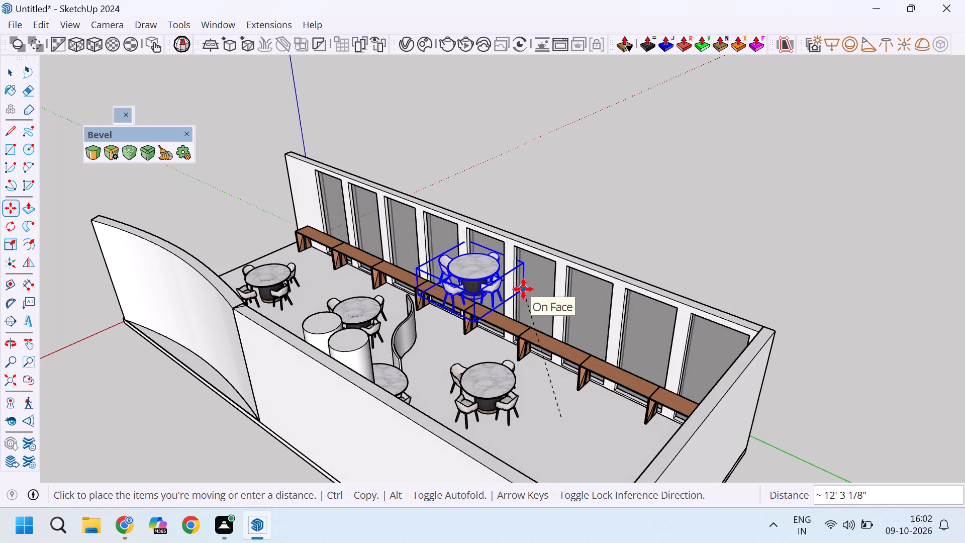
{"action": "scroll", "coordinate": [547, 366], "scroll_direction": "up", "scroll_amount": 5}
{"action": "scroll", "coordinate": [572, 405], "scroll_direction": "up", "scroll_amount": 3}
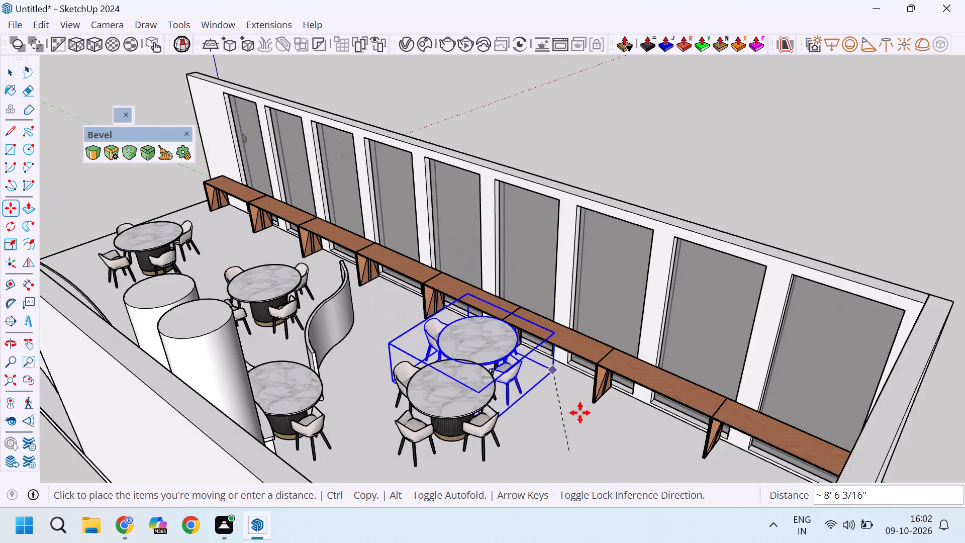
{"action": "scroll", "coordinate": [580, 413], "scroll_direction": "up", "scroll_amount": 9}
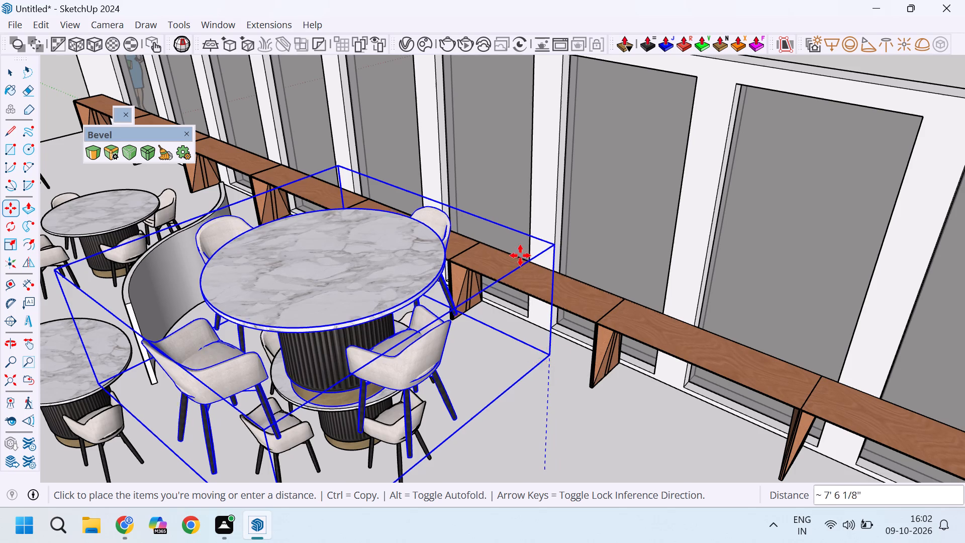
{"action": "scroll", "coordinate": [511, 229], "scroll_direction": "down", "scroll_amount": 5}
{"action": "scroll", "coordinate": [433, 232], "scroll_direction": "up", "scroll_amount": 1}
{"action": "scroll", "coordinate": [432, 230], "scroll_direction": "down", "scroll_amount": 3}
{"action": "scroll", "coordinate": [560, 348], "scroll_direction": "up", "scroll_amount": 6}
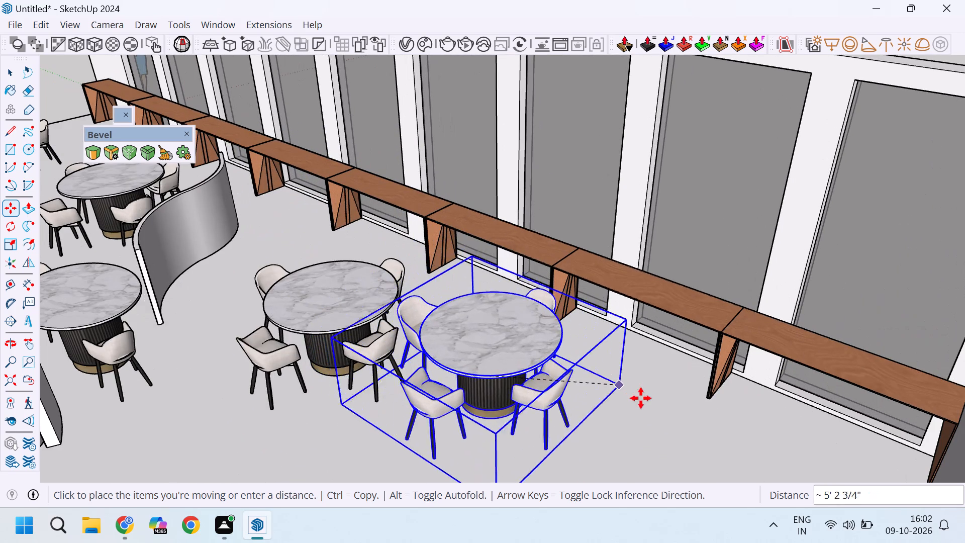
{"action": "scroll", "coordinate": [546, 340], "scroll_direction": "down", "scroll_amount": 6}
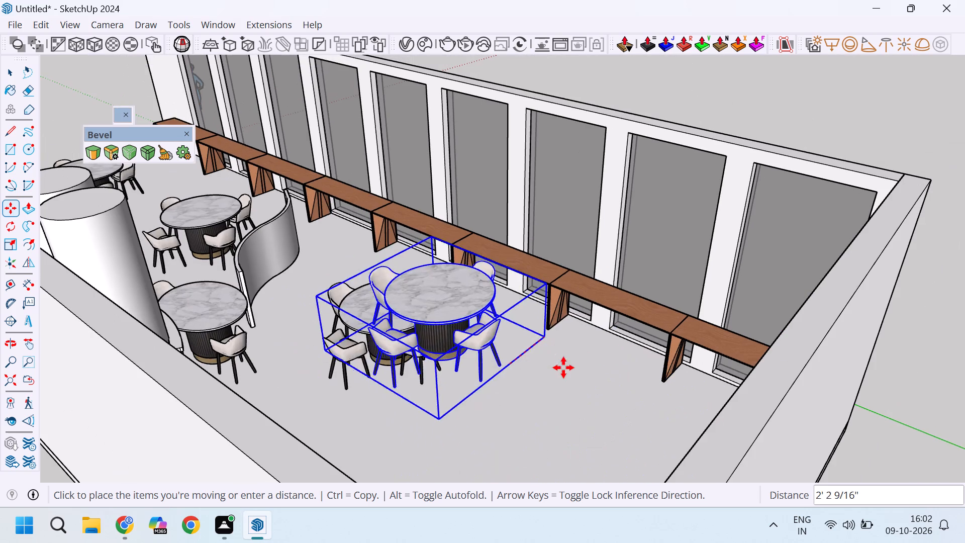
{"action": "scroll", "coordinate": [464, 315], "scroll_direction": "down", "scroll_amount": 4}
{"action": "middle_click_drag", "start_coordinate": [490, 324], "coordinate": [715, 281]}
{"action": "scroll", "coordinate": [655, 260], "scroll_direction": "down", "scroll_amount": 14}
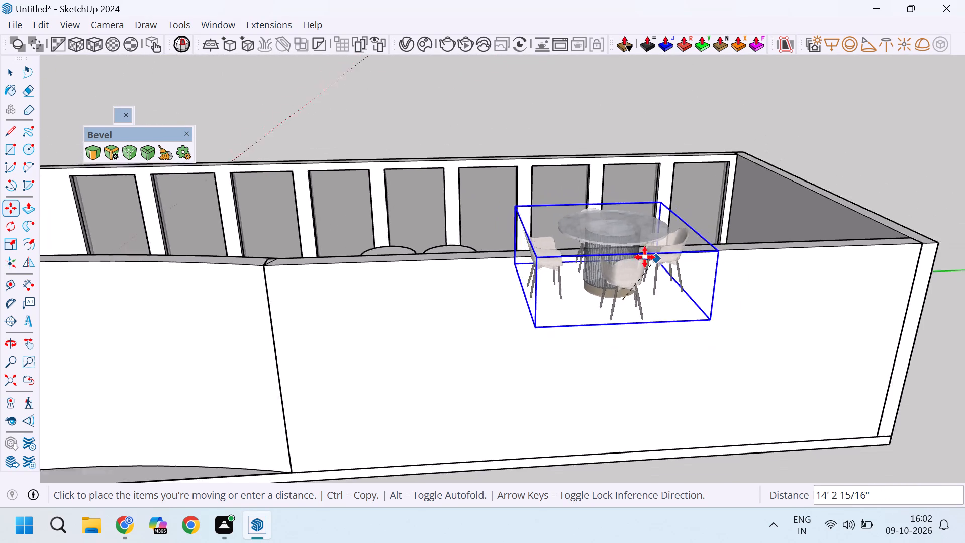
{"action": "middle_click_drag", "start_coordinate": [360, 260], "coordinate": [767, 212]}
{"action": "scroll", "coordinate": [764, 213], "scroll_direction": "down", "scroll_amount": 5}
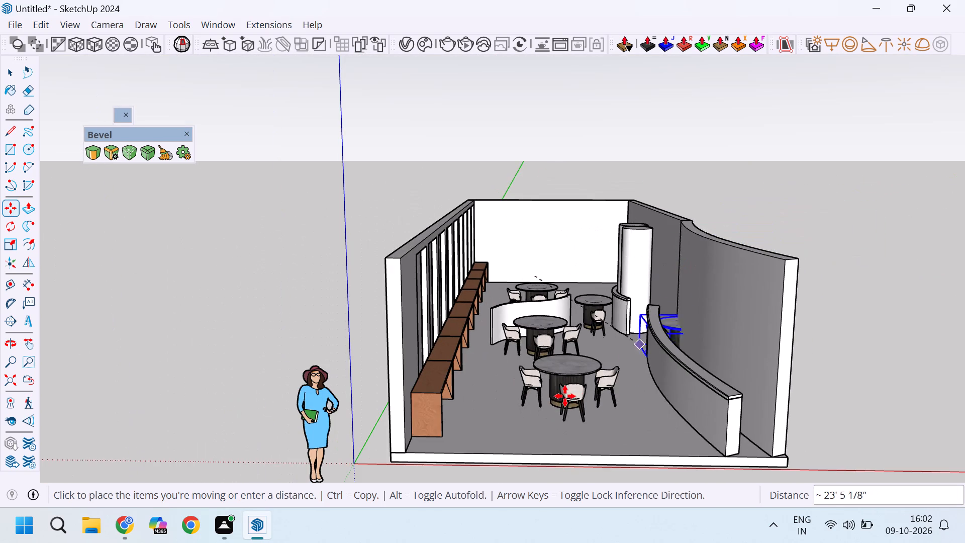
{"action": "scroll", "coordinate": [563, 301], "scroll_direction": "down", "scroll_amount": 9}
{"action": "scroll", "coordinate": [519, 354], "scroll_direction": "up", "scroll_amount": 6}
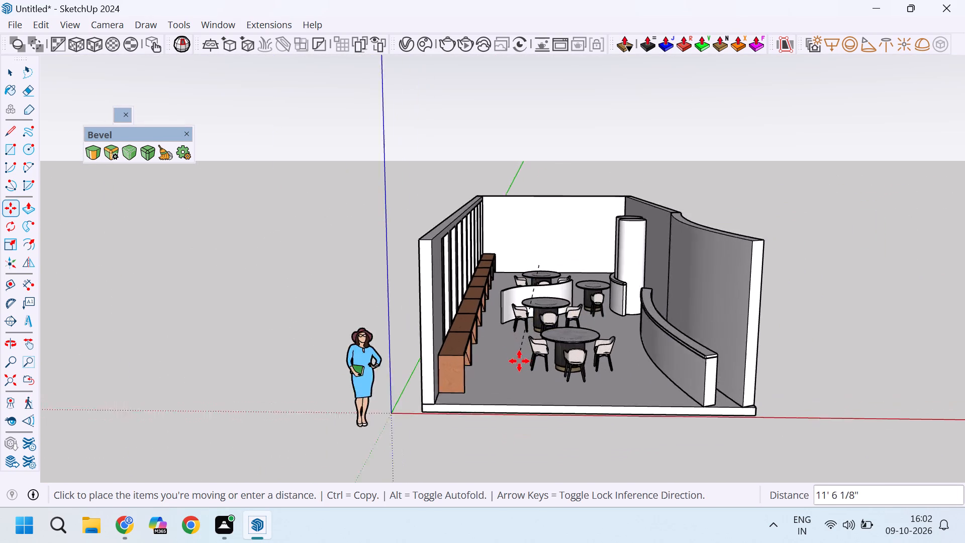
{"action": "scroll", "coordinate": [519, 361], "scroll_direction": "up", "scroll_amount": 11}
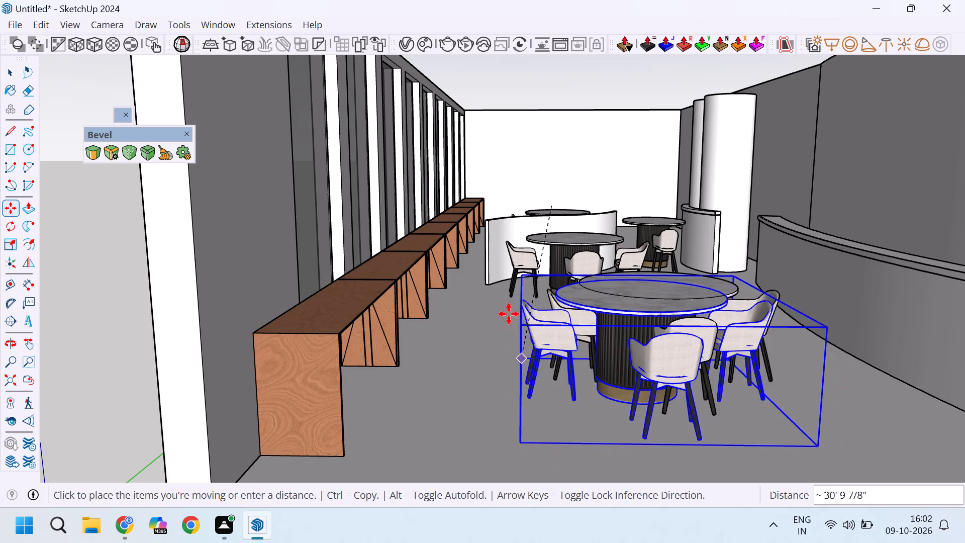
{"action": "scroll", "coordinate": [502, 348], "scroll_direction": "down", "scroll_amount": 5}
{"action": "scroll", "coordinate": [557, 220], "scroll_direction": "up", "scroll_amount": 8}
{"action": "middle_click_drag", "start_coordinate": [536, 226], "coordinate": [471, 338]}
{"action": "scroll", "coordinate": [529, 210], "scroll_direction": "up", "scroll_amount": 20}
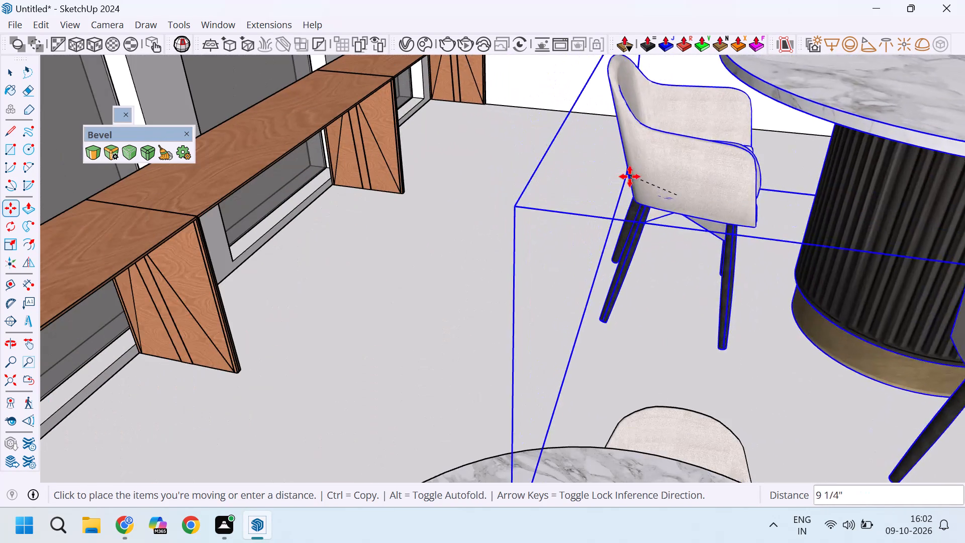
{"action": "scroll", "coordinate": [599, 186], "scroll_direction": "down", "scroll_amount": 6}
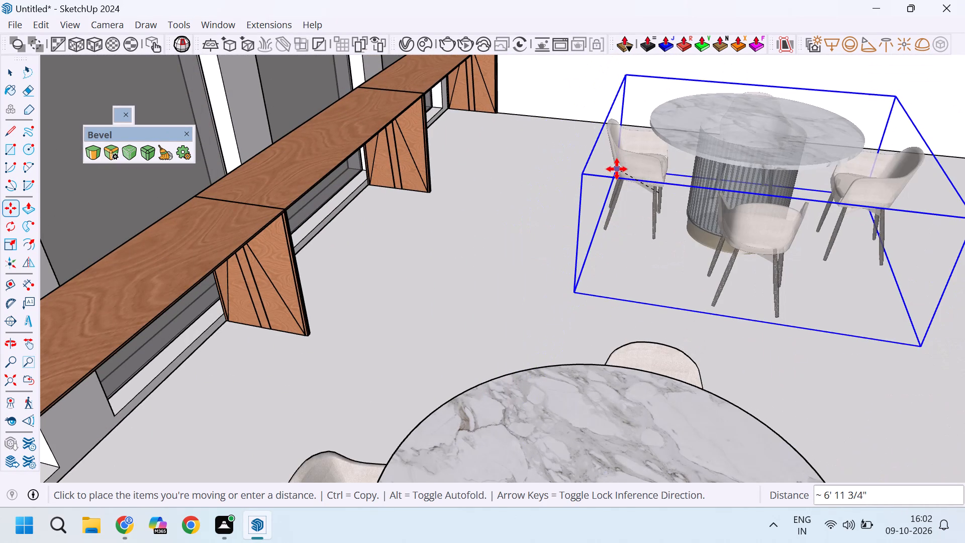
{"action": "left_click", "coordinate": [617, 169]}
{"action": "middle_click_drag", "start_coordinate": [570, 226], "coordinate": [702, 210]}
{"action": "scroll", "coordinate": [641, 213], "scroll_direction": "down", "scroll_amount": 2}
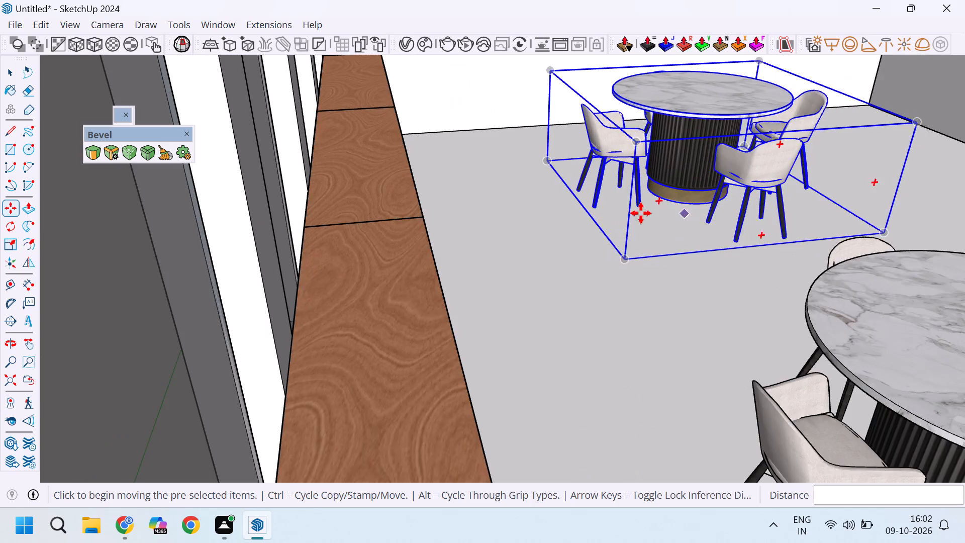
{"action": "scroll", "coordinate": [641, 213], "scroll_direction": "down", "scroll_amount": 9}
{"action": "key", "text": "space"}
{"action": "scroll", "coordinate": [478, 239], "scroll_direction": "down", "scroll_amount": 20}
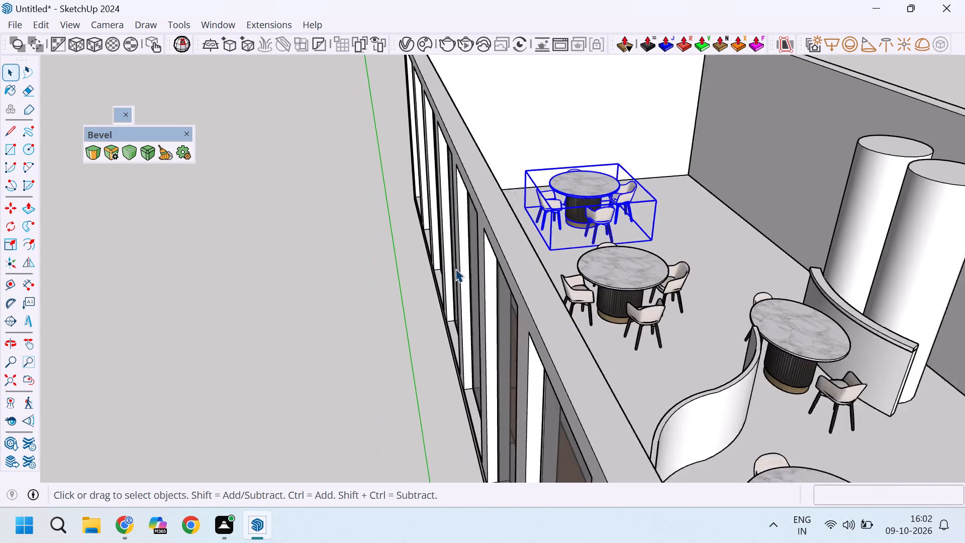
{"action": "scroll", "coordinate": [455, 268], "scroll_direction": "down", "scroll_amount": 5}
{"action": "left_click", "coordinate": [828, 119]}
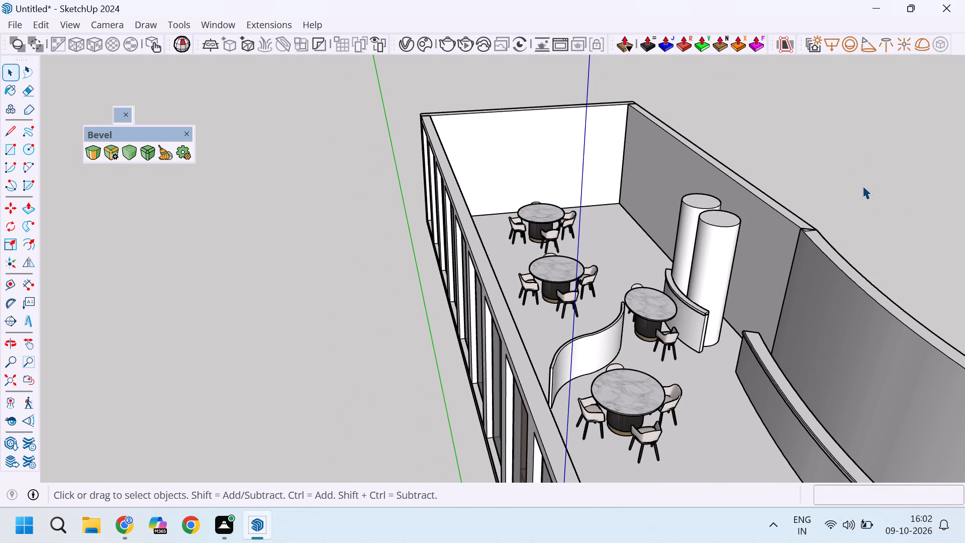
Examine the restaurant interior's table spacing along the wooden counter, curved partition and columns from the open front and from above.
{"action": "middle_click_drag", "start_coordinate": [862, 186], "coordinate": [546, 176]}
{"action": "scroll", "coordinate": [766, 250], "scroll_direction": "up", "scroll_amount": 3}
{"action": "middle_click_drag", "start_coordinate": [567, 300], "coordinate": [707, 252]}
{"action": "scroll", "coordinate": [637, 233], "scroll_direction": "down", "scroll_amount": 4}
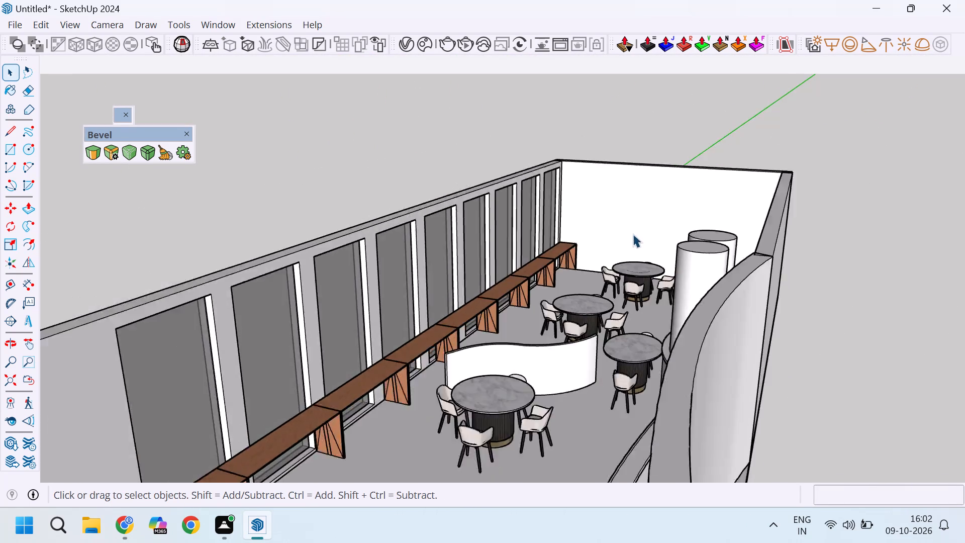
{"action": "scroll", "coordinate": [633, 234], "scroll_direction": "down", "scroll_amount": 6}
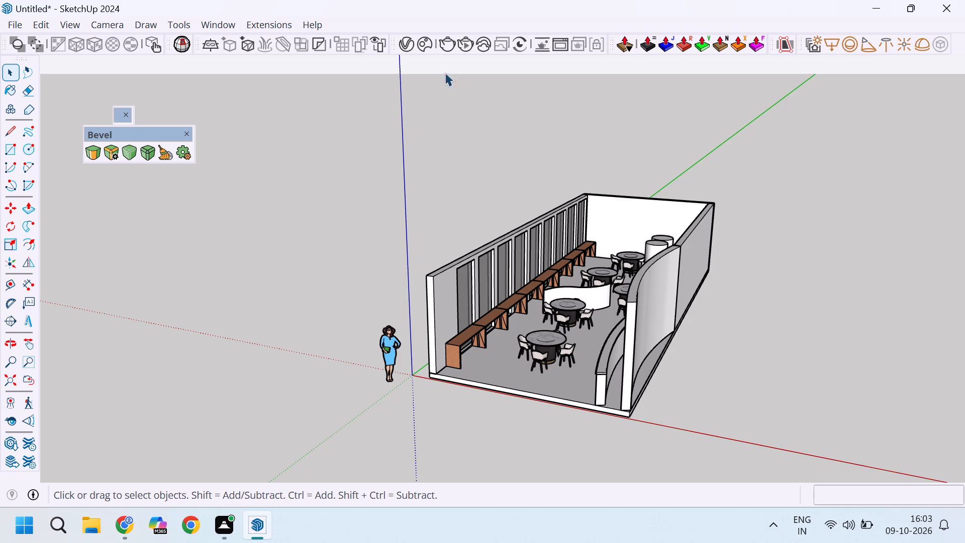
{"action": "scroll", "coordinate": [684, 337], "scroll_direction": "up", "scroll_amount": 4}
{"action": "scroll", "coordinate": [536, 332], "scroll_direction": "up", "scroll_amount": 1}
{"action": "middle_click_drag", "start_coordinate": [547, 338], "coordinate": [622, 380]}
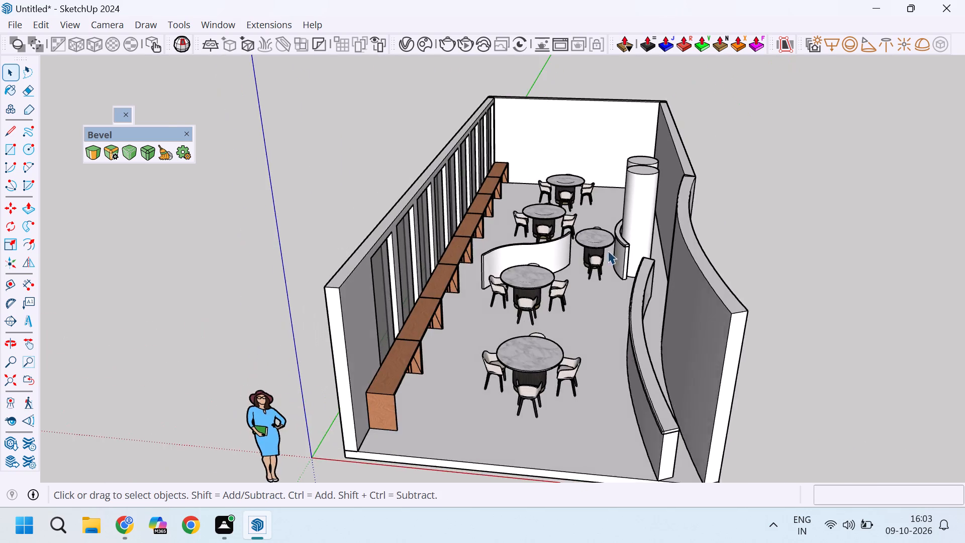
{"action": "scroll", "coordinate": [554, 191], "scroll_direction": "up", "scroll_amount": 8}
{"action": "middle_click_drag", "start_coordinate": [683, 234], "coordinate": [573, 314]}
{"action": "scroll", "coordinate": [724, 216], "scroll_direction": "up", "scroll_amount": 1}
{"action": "scroll", "coordinate": [639, 221], "scroll_direction": "down", "scroll_amount": 3}
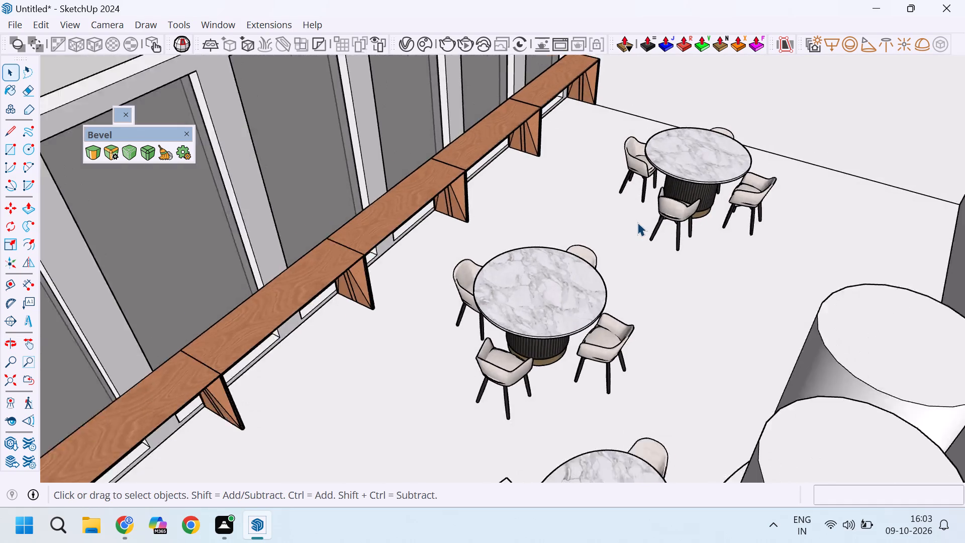
{"action": "scroll", "coordinate": [637, 222], "scroll_direction": "down", "scroll_amount": 2}
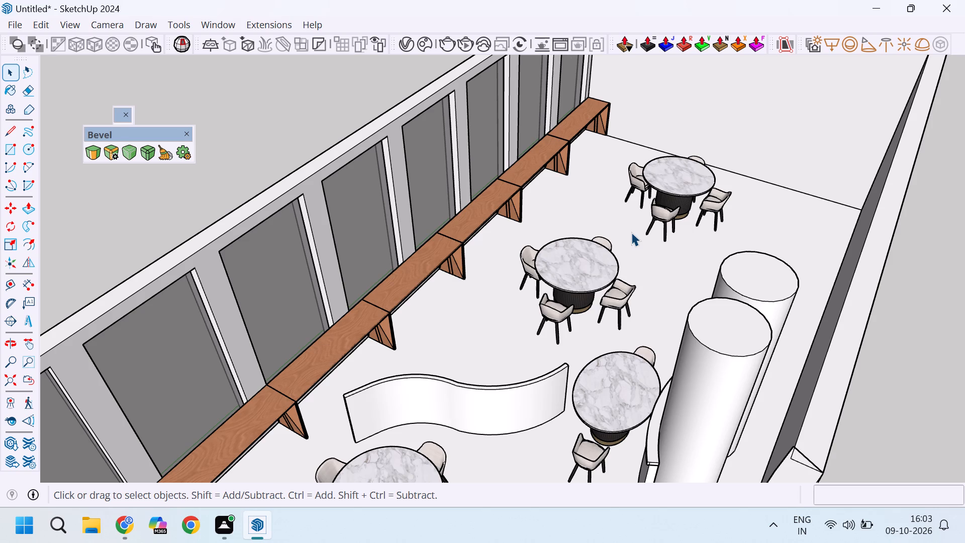
{"action": "scroll", "coordinate": [631, 232], "scroll_direction": "up", "scroll_amount": 3}
{"action": "scroll", "coordinate": [631, 233], "scroll_direction": "down", "scroll_amount": 3}
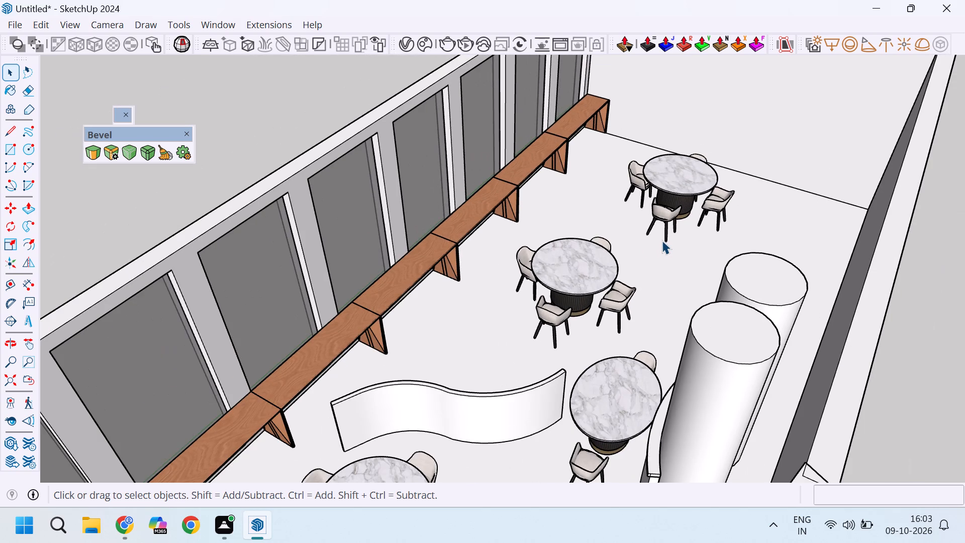
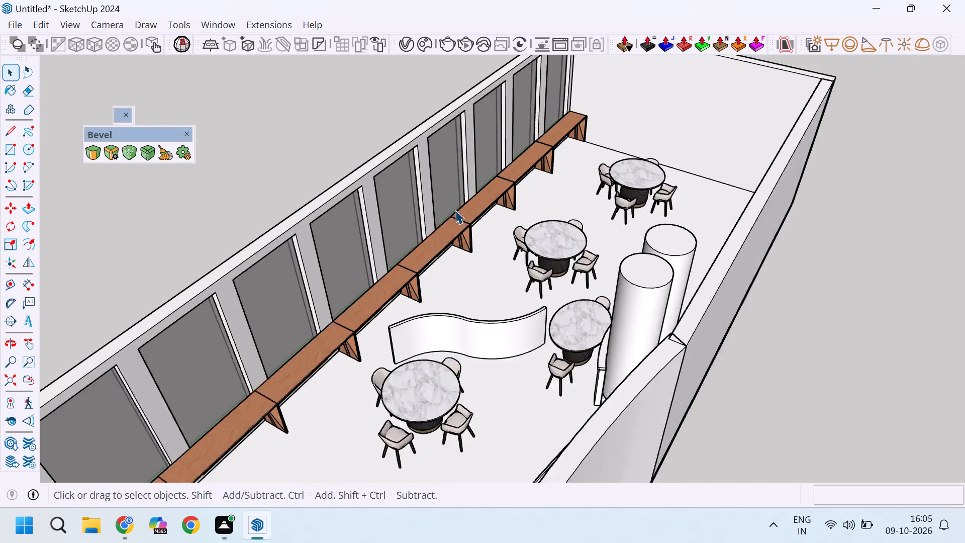
Copy the floor slab about 10' 6" straight up onto the top of the walls as the restaurant's ceiling.
{"action": "middle_click_drag", "start_coordinate": [518, 241], "coordinate": [589, 184]}
{"action": "scroll", "coordinate": [538, 205], "scroll_direction": "up", "scroll_amount": 4}
{"action": "scroll", "coordinate": [502, 197], "scroll_direction": "down", "scroll_amount": 4}
{"action": "middle_click_drag", "start_coordinate": [545, 239], "coordinate": [625, 183]}
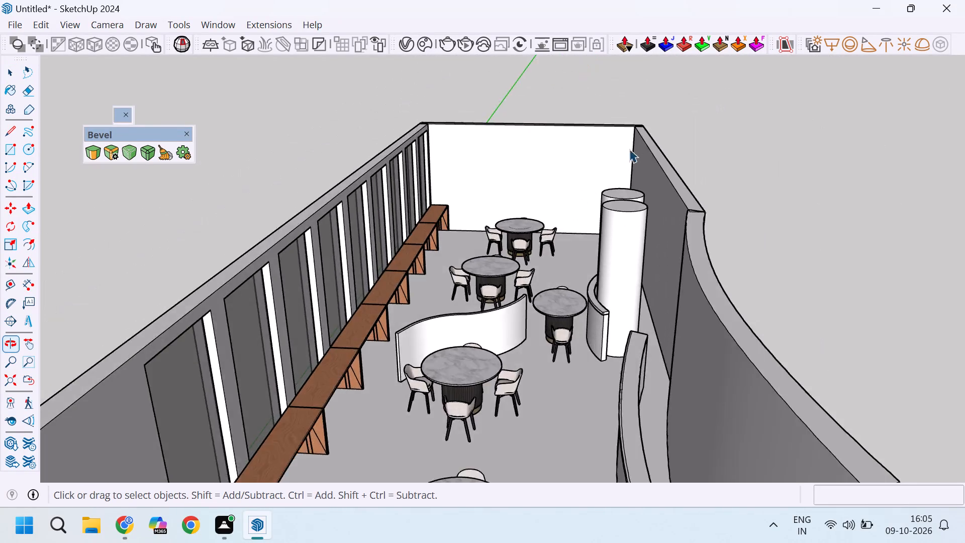
{"action": "scroll", "coordinate": [615, 156], "scroll_direction": "down", "scroll_amount": 4}
{"action": "middle_click_drag", "start_coordinate": [574, 280], "coordinate": [519, 248]}
{"action": "scroll", "coordinate": [460, 366], "scroll_direction": "up", "scroll_amount": 3}
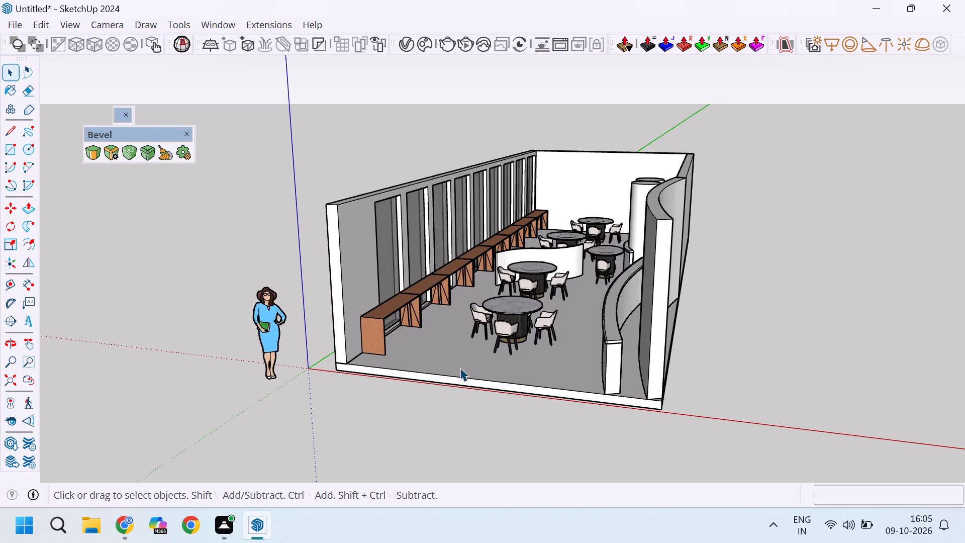
{"action": "scroll", "coordinate": [460, 368], "scroll_direction": "up", "scroll_amount": 1}
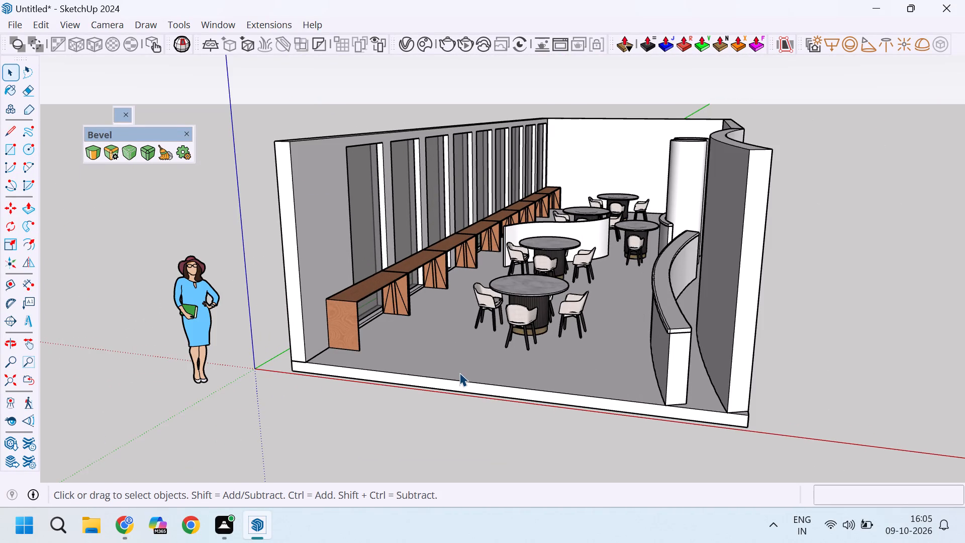
{"action": "left_click", "coordinate": [515, 396]}
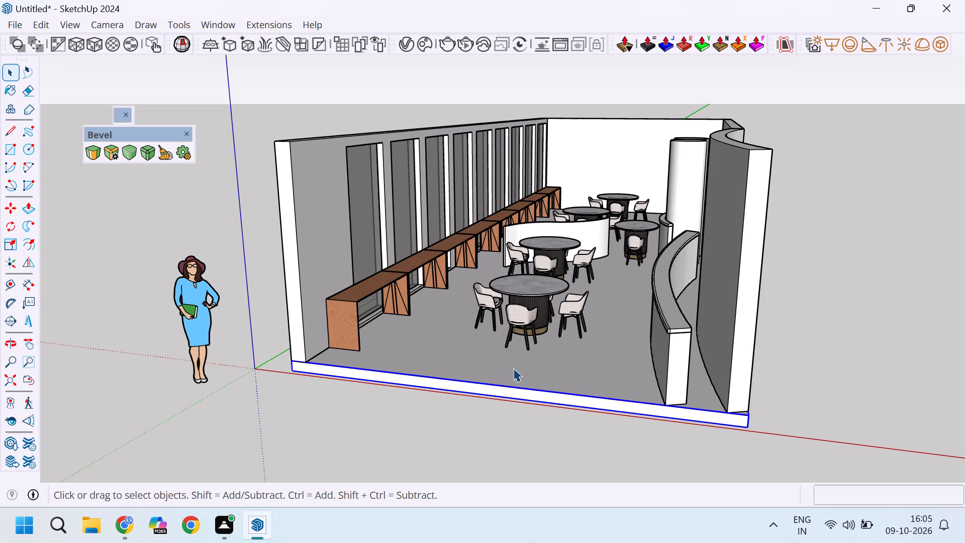
{"action": "scroll", "coordinate": [259, 374], "scroll_direction": "up", "scroll_amount": 4}
{"action": "key", "text": "m"}
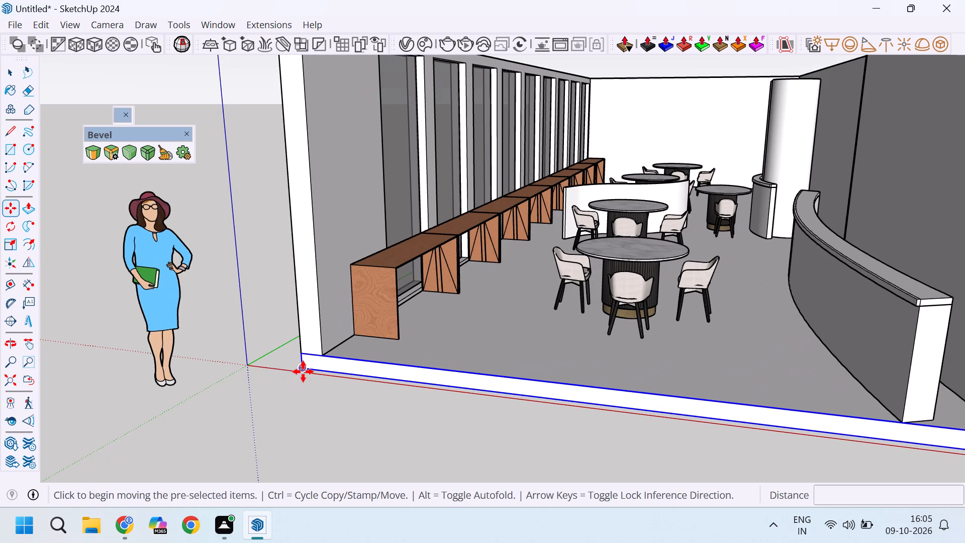
{"action": "left_click", "coordinate": [303, 372]}
{"action": "scroll", "coordinate": [301, 371], "scroll_direction": "up", "scroll_amount": 1}
{"action": "scroll", "coordinate": [301, 371], "scroll_direction": "down", "scroll_amount": 5}
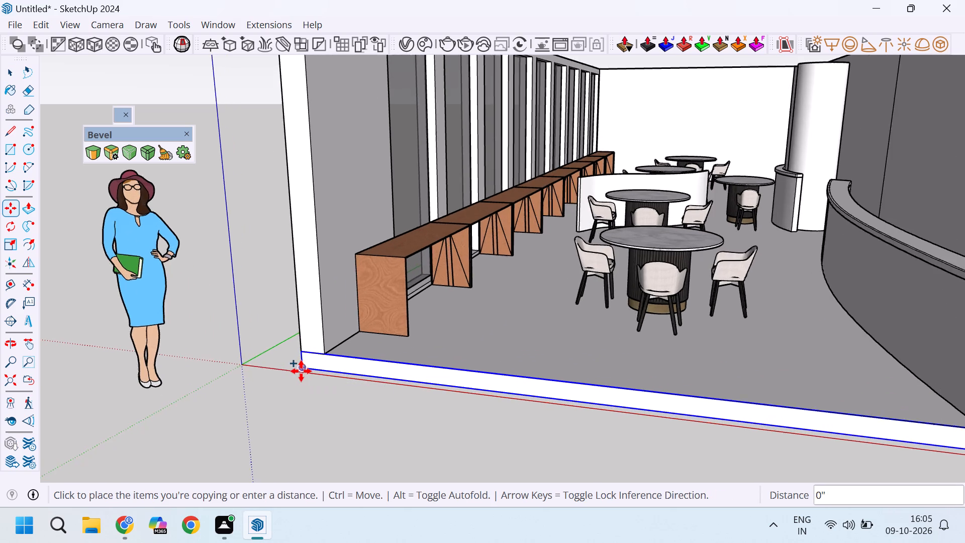
{"action": "scroll", "coordinate": [301, 371], "scroll_direction": "down", "scroll_amount": 2}
{"action": "scroll", "coordinate": [297, 134], "scroll_direction": "up", "scroll_amount": 5}
{"action": "left_click", "coordinate": [275, 130]}
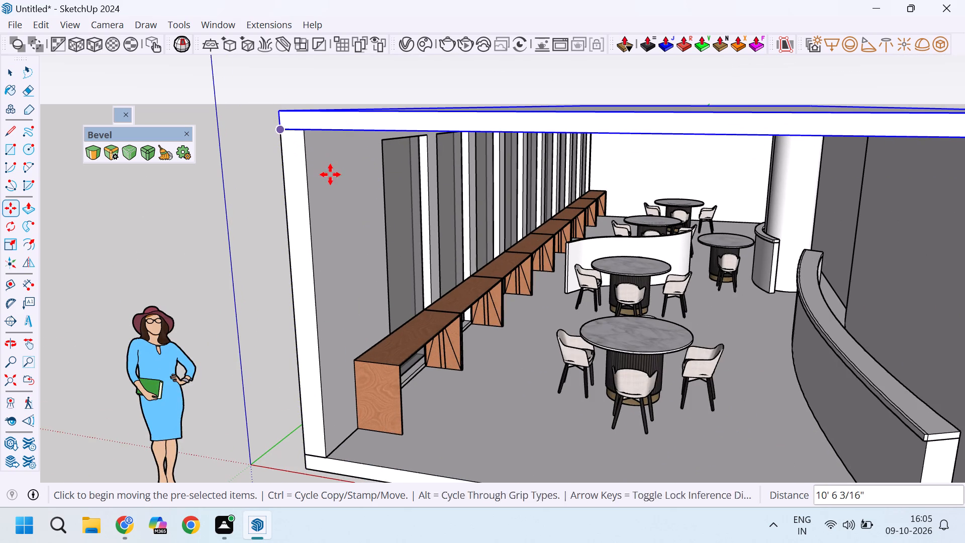
{"action": "scroll", "coordinate": [271, 188], "scroll_direction": "down", "scroll_amount": 5}
{"action": "key", "text": "space"}
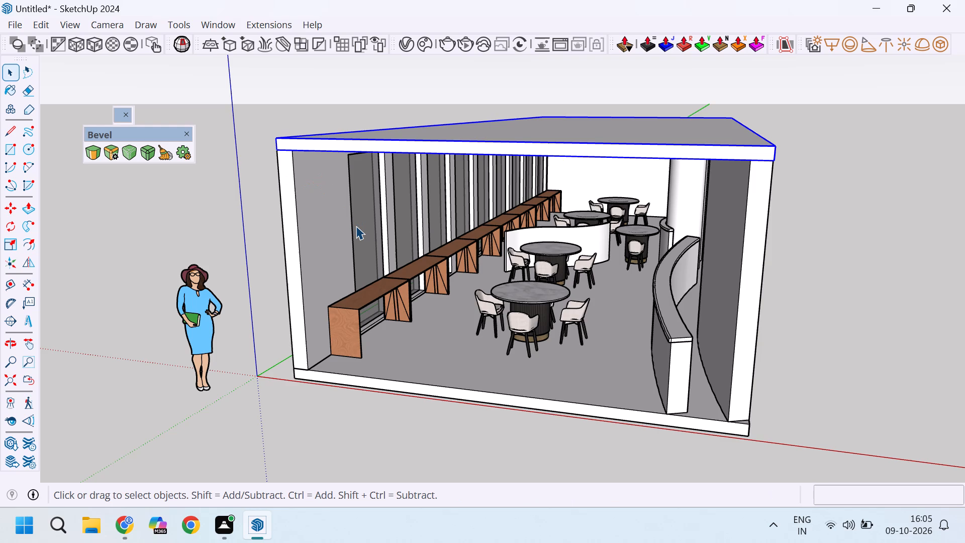
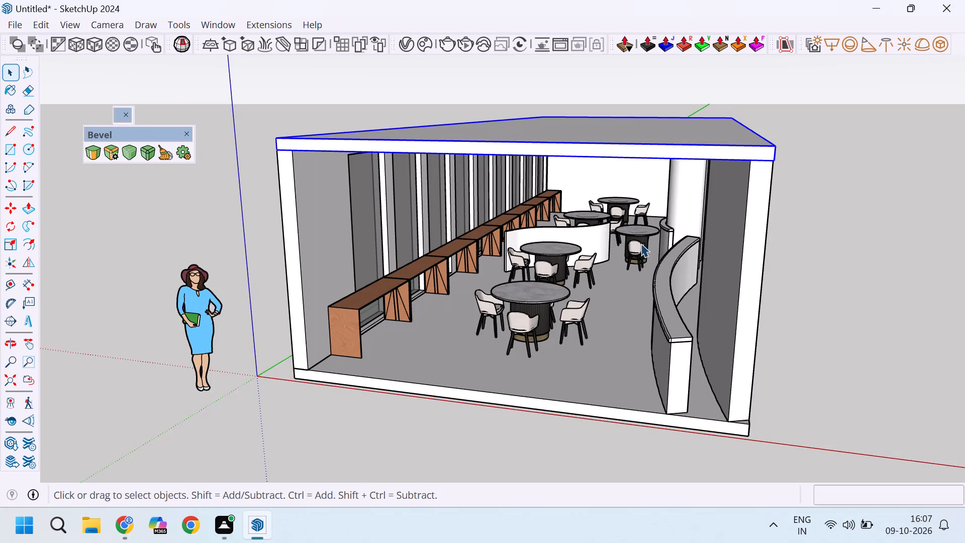
Examine the room interior and the ceiling slab's fit on the walls from the open front.
{"action": "scroll", "coordinate": [620, 252], "scroll_direction": "down", "scroll_amount": 4}
{"action": "scroll", "coordinate": [660, 253], "scroll_direction": "up", "scroll_amount": 4}
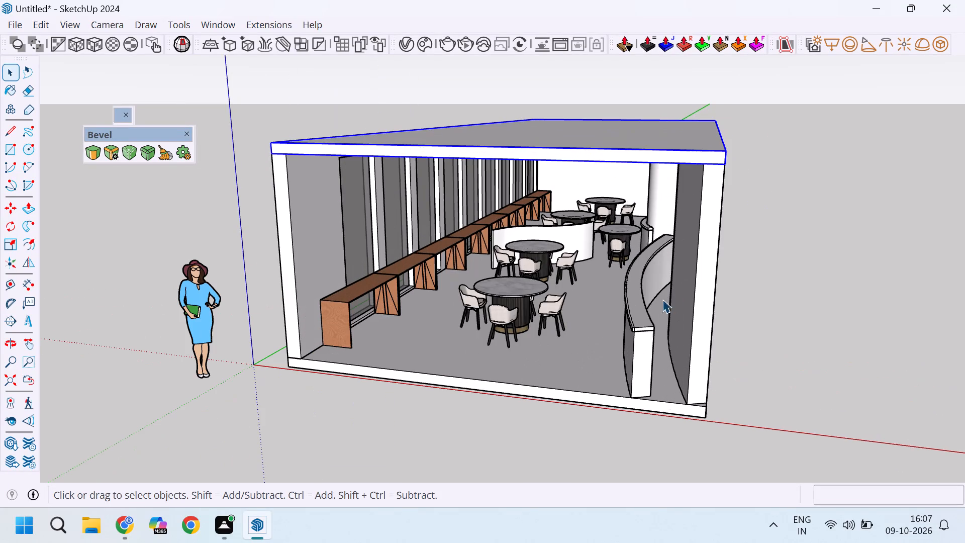
{"action": "left_click", "coordinate": [752, 280]}
{"action": "middle_click_drag", "start_coordinate": [669, 272], "coordinate": [721, 237]}
{"action": "scroll", "coordinate": [491, 154], "scroll_direction": "up", "scroll_amount": 3}
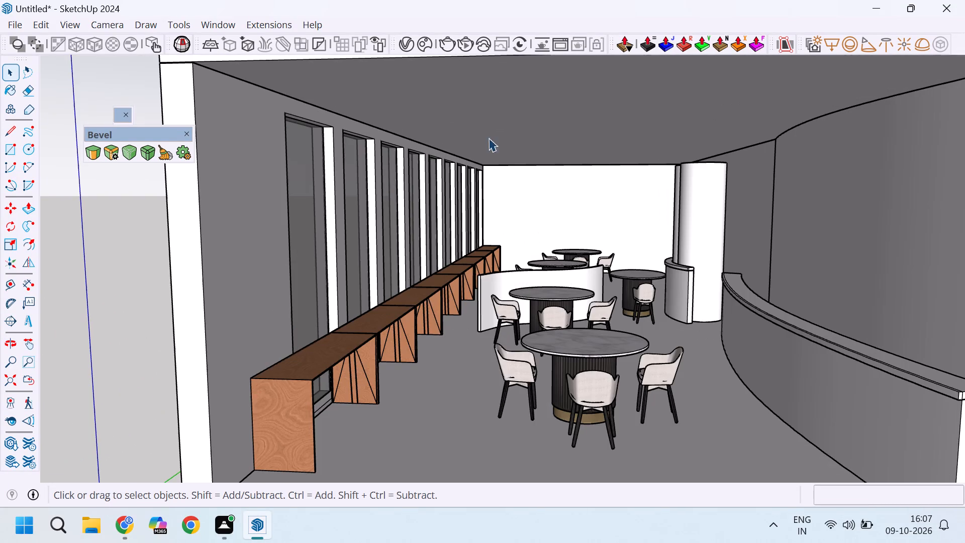
{"action": "left_click", "coordinate": [519, 108]}
{"action": "scroll", "coordinate": [529, 185], "scroll_direction": "down", "scroll_amount": 1}
{"action": "scroll", "coordinate": [289, 64], "scroll_direction": "up", "scroll_amount": 3}
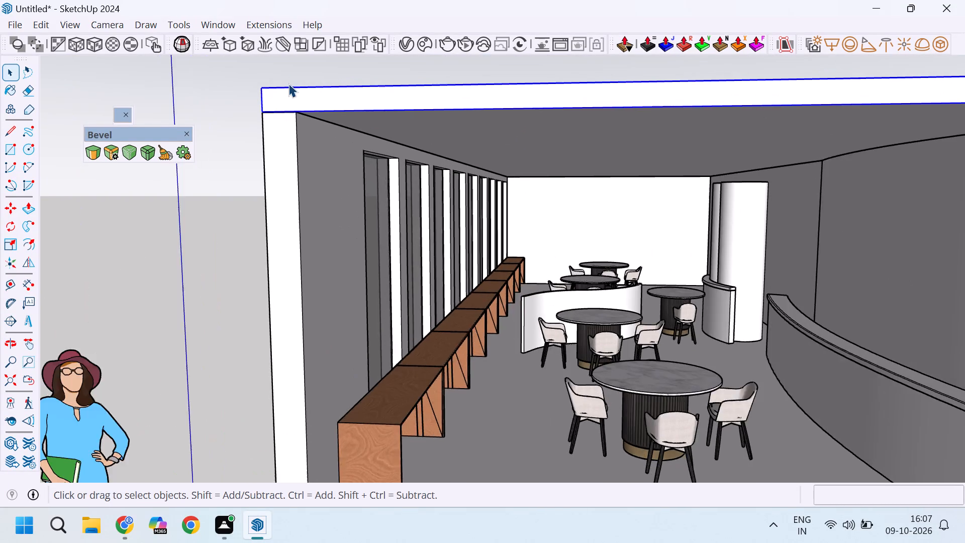
{"action": "scroll", "coordinate": [288, 83], "scroll_direction": "up", "scroll_amount": 2}
{"action": "scroll", "coordinate": [353, 152], "scroll_direction": "up", "scroll_amount": 2}
{"action": "scroll", "coordinate": [353, 146], "scroll_direction": "down", "scroll_amount": 2}
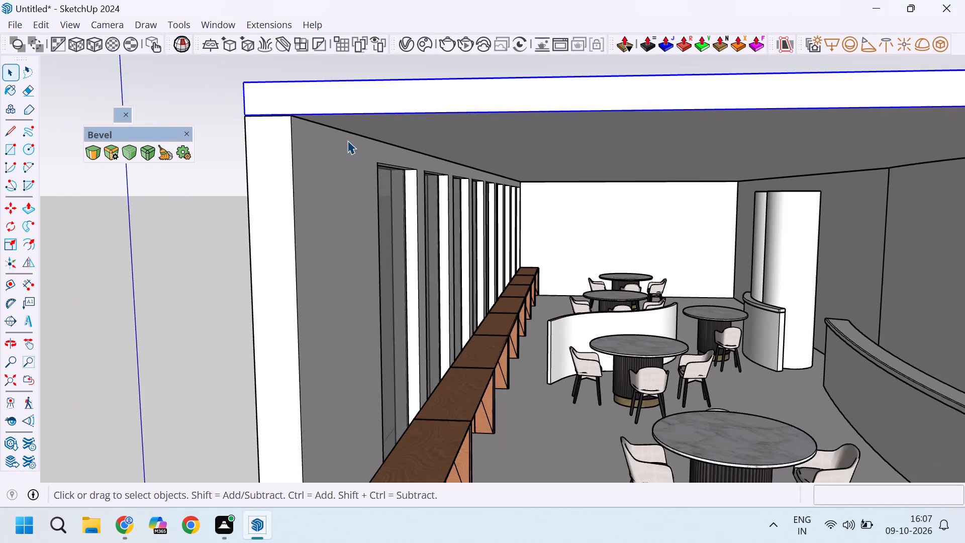
{"action": "scroll", "coordinate": [338, 138], "scroll_direction": "down", "scroll_amount": 3}
{"action": "scroll", "coordinate": [329, 138], "scroll_direction": "up", "scroll_amount": 6}
{"action": "scroll", "coordinate": [323, 148], "scroll_direction": "down", "scroll_amount": 8}
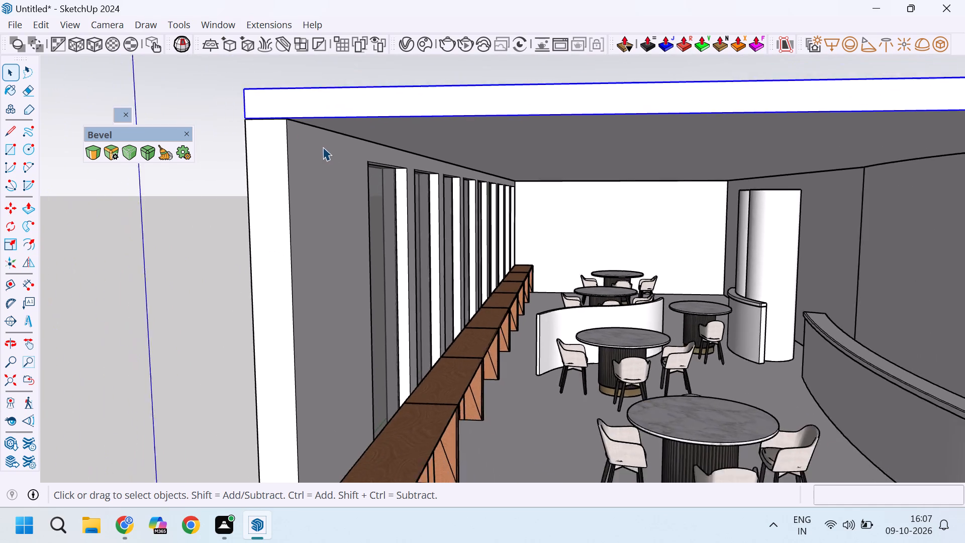
{"action": "scroll", "coordinate": [405, 126], "scroll_direction": "down", "scroll_amount": 4}
{"action": "middle_click_drag", "start_coordinate": [443, 141], "coordinate": [431, 163]}
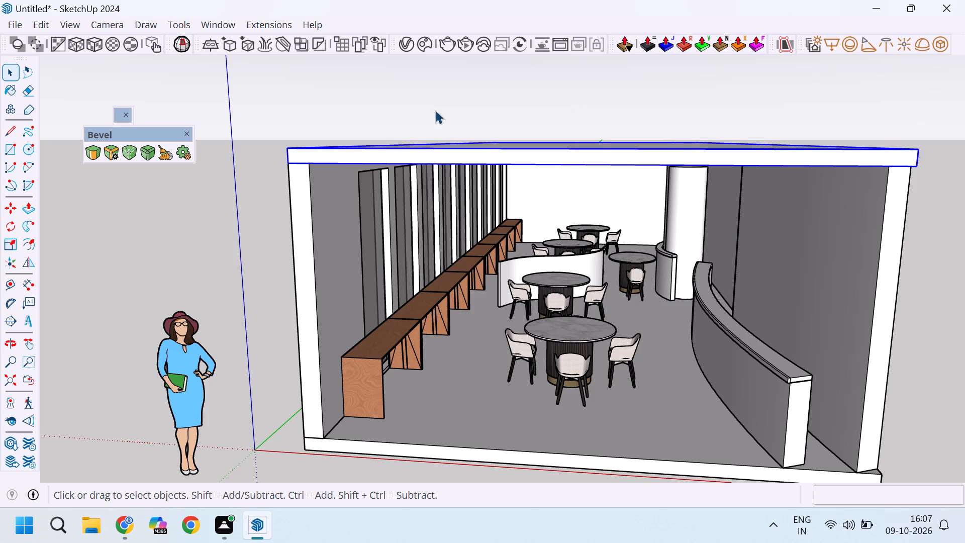
{"action": "scroll", "coordinate": [420, 139], "scroll_direction": "down", "scroll_amount": 3}
{"action": "middle_click_drag", "start_coordinate": [389, 182], "coordinate": [454, 135]}
{"action": "scroll", "coordinate": [403, 145], "scroll_direction": "up", "scroll_amount": 3}
{"action": "middle_click_drag", "start_coordinate": [494, 126], "coordinate": [456, 154]}
{"action": "scroll", "coordinate": [554, 124], "scroll_direction": "up", "scroll_amount": 2}
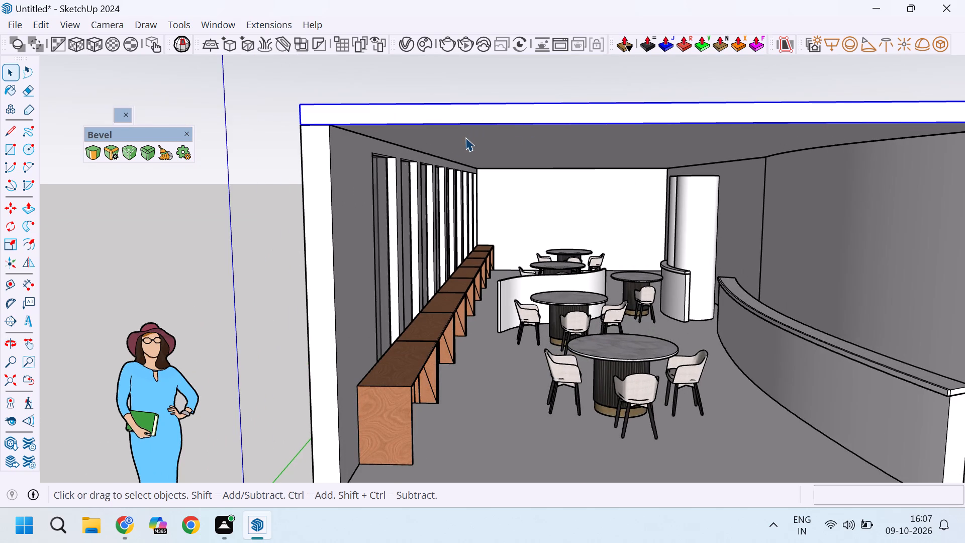
{"action": "scroll", "coordinate": [456, 145], "scroll_direction": "down", "scroll_amount": 3}
{"action": "middle_click_drag", "start_coordinate": [707, 125], "coordinate": [524, 229]}
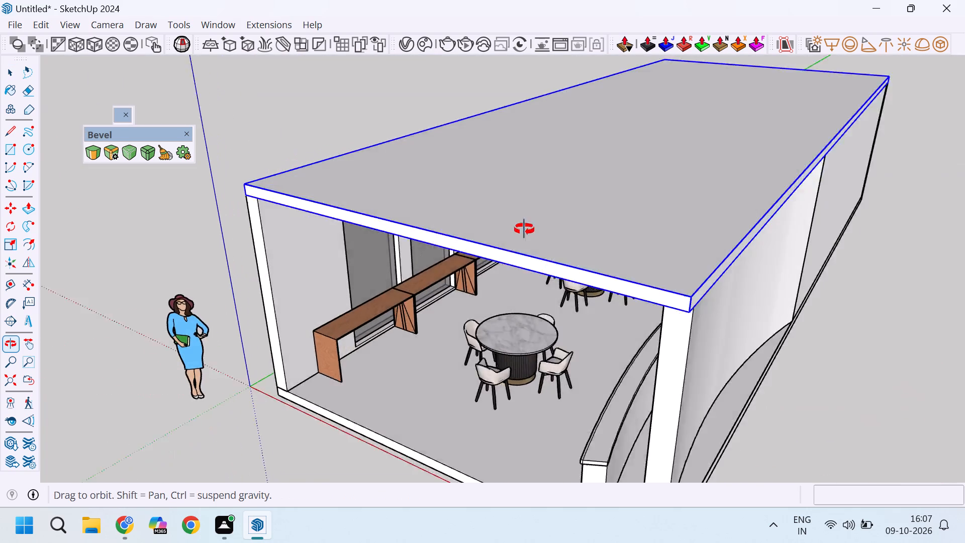
{"action": "middle_click_drag", "start_coordinate": [524, 229], "coordinate": [674, 154]}
{"action": "middle_click_drag", "start_coordinate": [762, 219], "coordinate": [599, 247]}
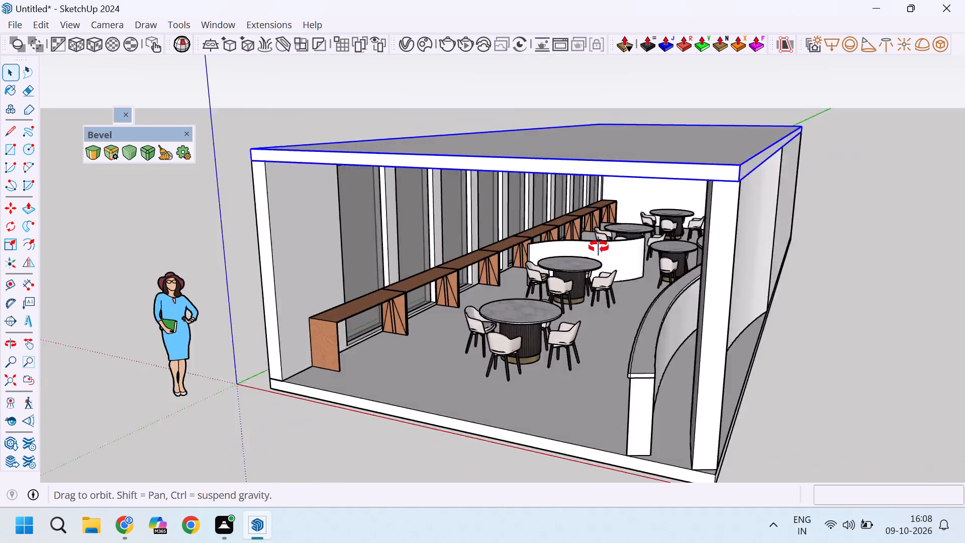
{"action": "middle_click_drag", "start_coordinate": [599, 247], "coordinate": [571, 259]}
{"action": "middle_click_drag", "start_coordinate": [589, 263], "coordinate": [600, 263]}
{"action": "scroll", "coordinate": [745, 236], "scroll_direction": "down", "scroll_amount": 5}
{"action": "middle_click_drag", "start_coordinate": [630, 296], "coordinate": [840, 240]}
{"action": "scroll", "coordinate": [767, 293], "scroll_direction": "up", "scroll_amount": 4}
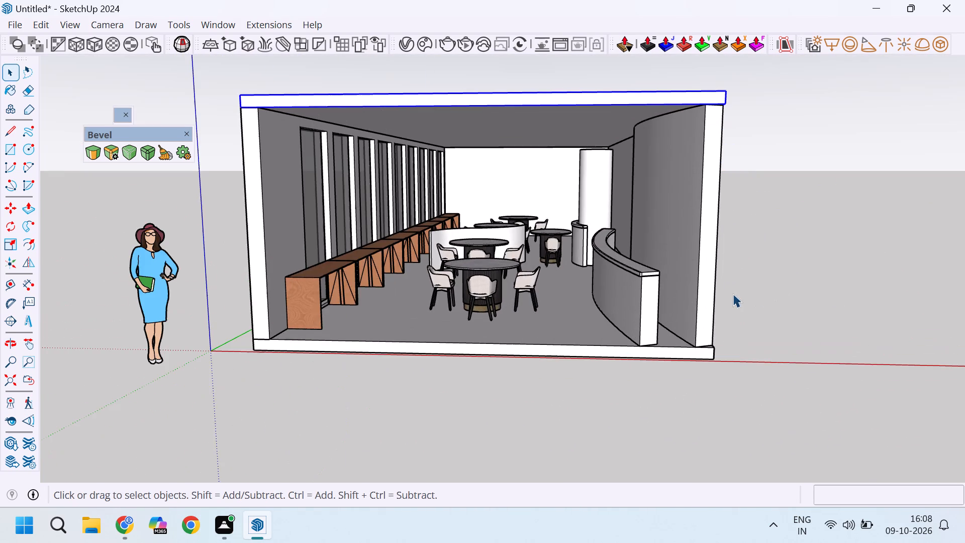
{"action": "scroll", "coordinate": [729, 280], "scroll_direction": "down", "scroll_amount": 3}
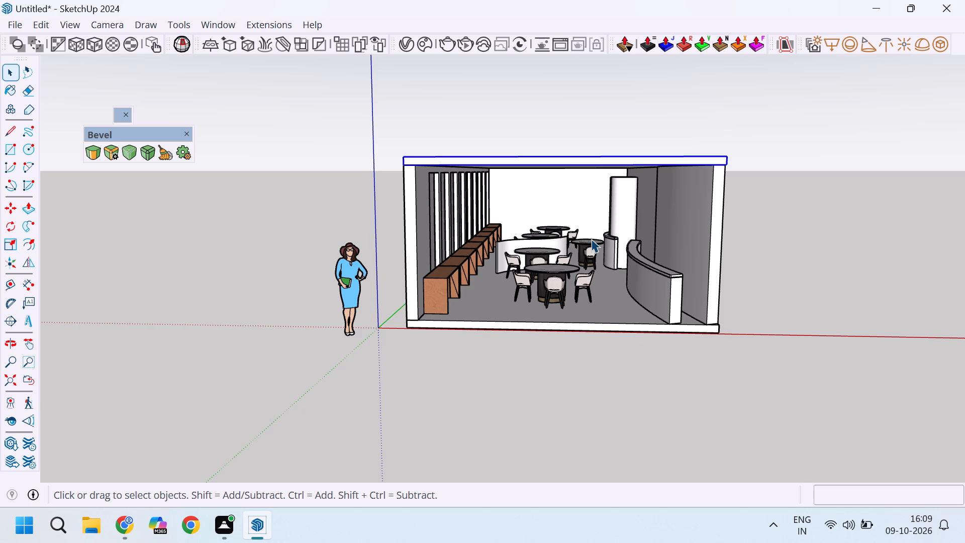
{"action": "scroll", "coordinate": [377, 196], "scroll_direction": "up", "scroll_amount": 4}
{"action": "scroll", "coordinate": [430, 158], "scroll_direction": "up", "scroll_amount": 2}
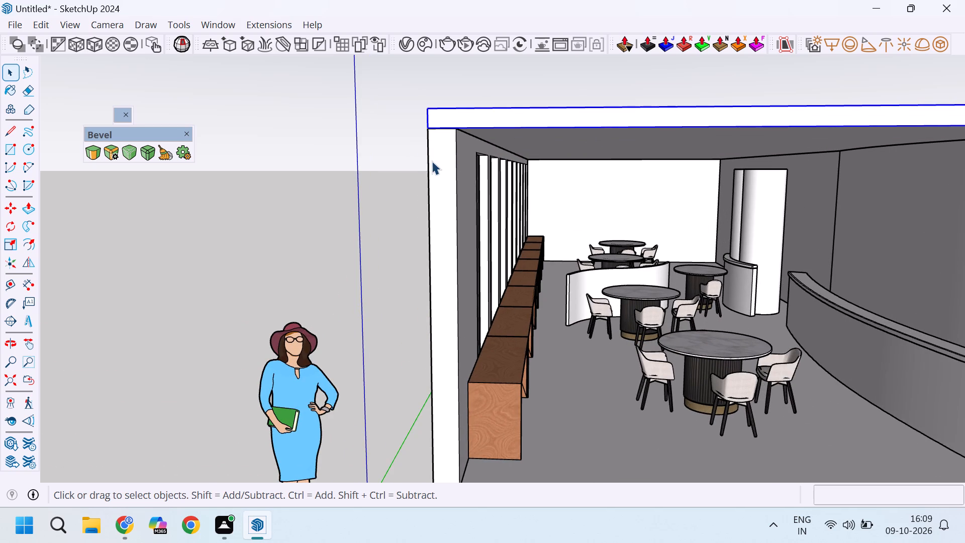
{"action": "scroll", "coordinate": [528, 136], "scroll_direction": "up", "scroll_amount": 3}
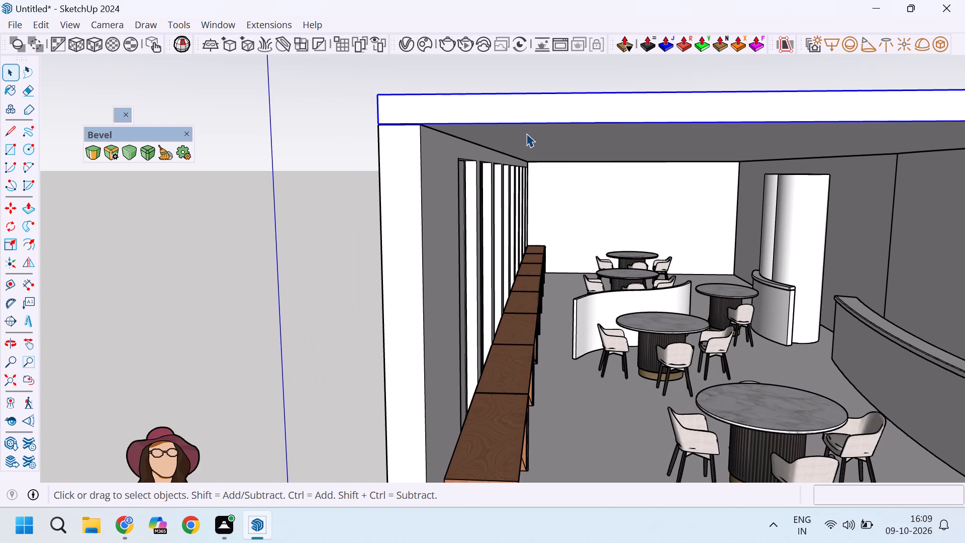
{"action": "scroll", "coordinate": [460, 103], "scroll_direction": "down", "scroll_amount": 5}
{"action": "scroll", "coordinate": [400, 93], "scroll_direction": "down", "scroll_amount": 4}
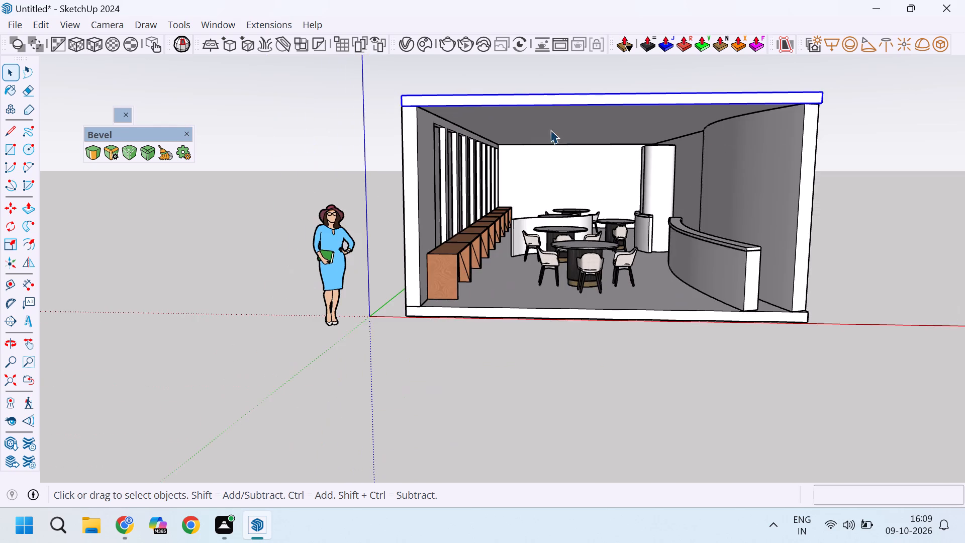
{"action": "scroll", "coordinate": [727, 125], "scroll_direction": "up", "scroll_amount": 4}
{"action": "scroll", "coordinate": [618, 95], "scroll_direction": "down", "scroll_amount": 2}
{"action": "scroll", "coordinate": [811, 83], "scroll_direction": "up", "scroll_amount": 2}
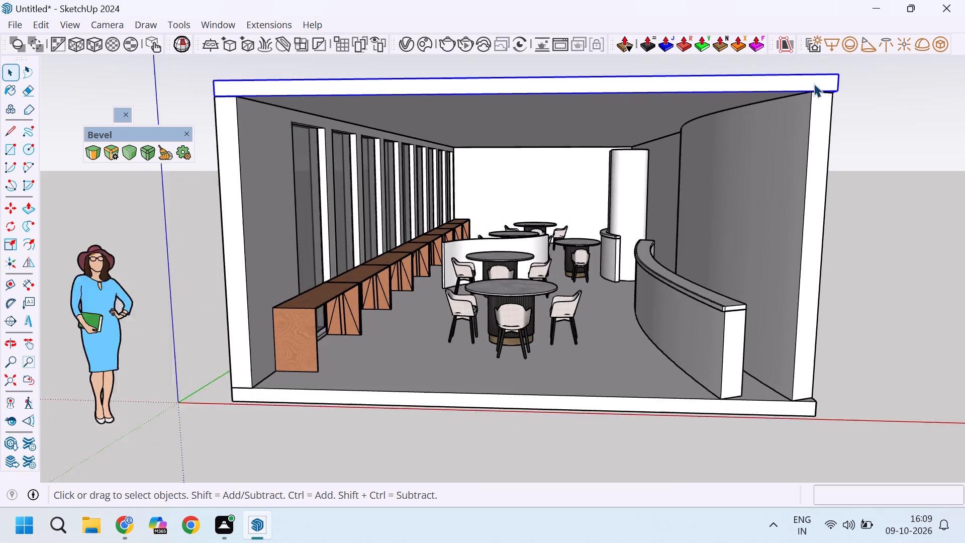
Copy the ceiling slab 6" straight down so the copy sits directly beneath the original slab.
{"action": "scroll", "coordinate": [814, 83], "scroll_direction": "up", "scroll_amount": 5}
{"action": "middle_click_drag", "start_coordinate": [816, 98], "coordinate": [806, 113]}
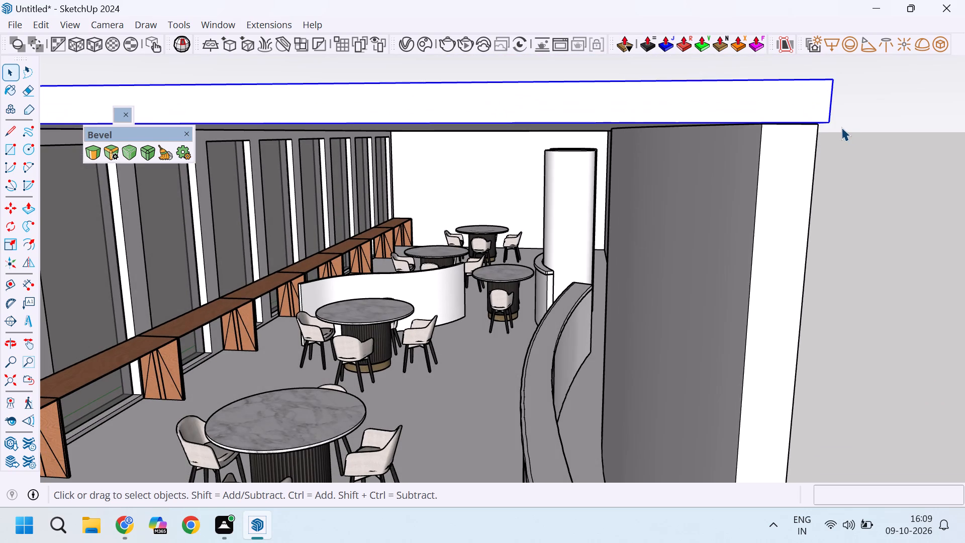
{"action": "key", "text": "m"}
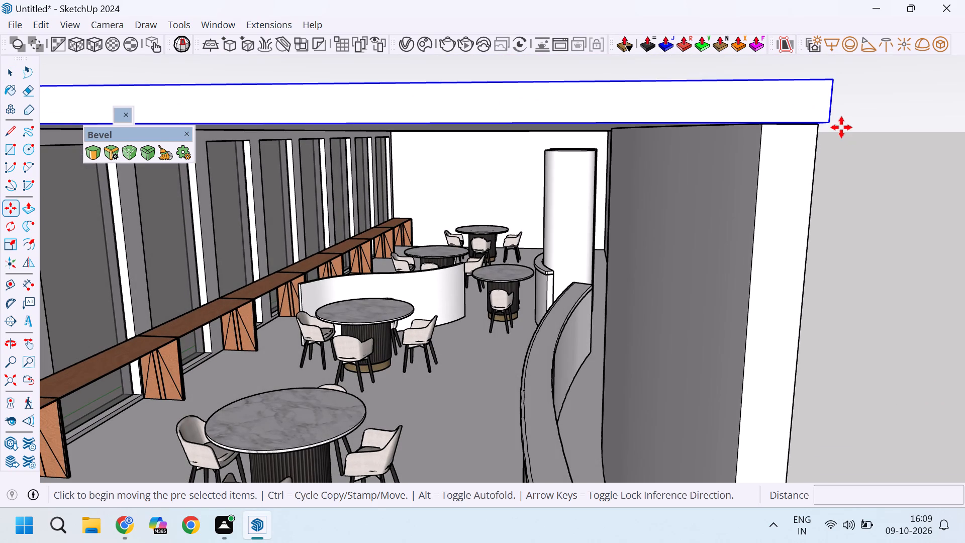
{"action": "left_click", "coordinate": [831, 123]}
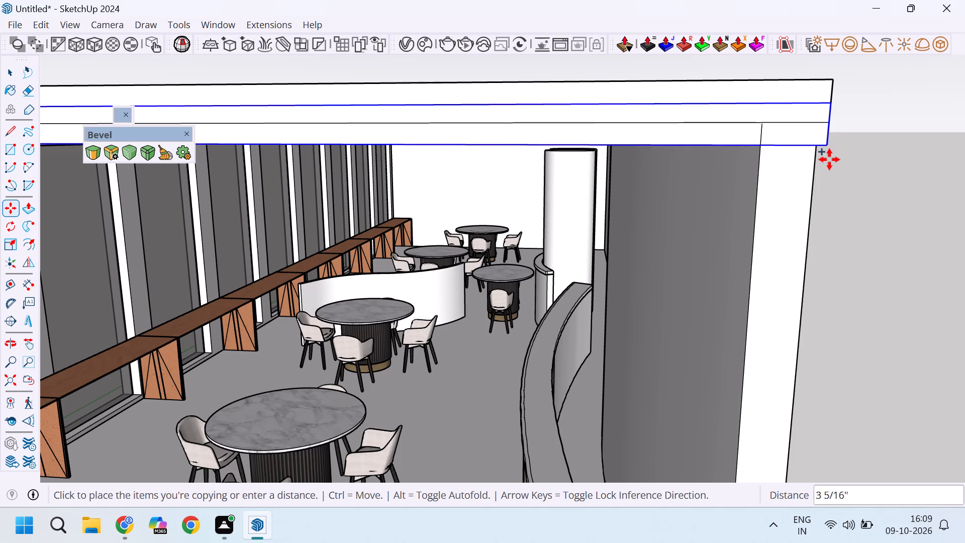
{"action": "key", "text": "Escape"}
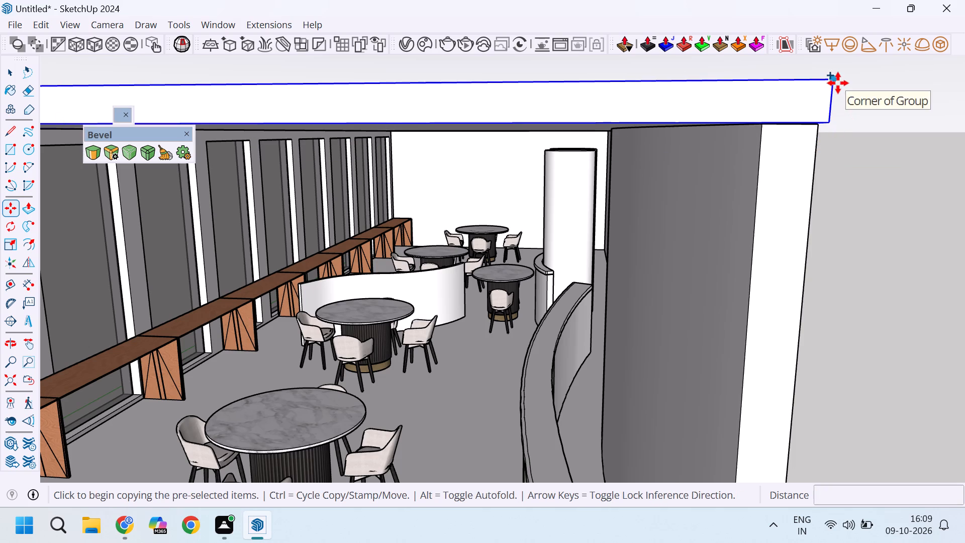
{"action": "left_click_drag", "start_coordinate": [835, 77], "coordinate": [835, 81]}
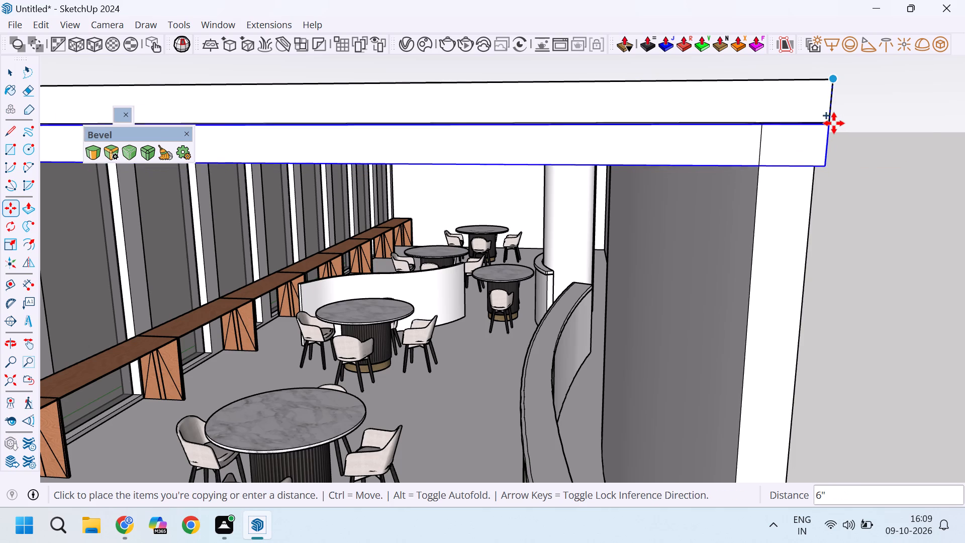
{"action": "left_click", "coordinate": [834, 123]}
{"action": "scroll", "coordinate": [828, 101], "scroll_direction": "down", "scroll_amount": 9}
{"action": "key", "text": "space"}
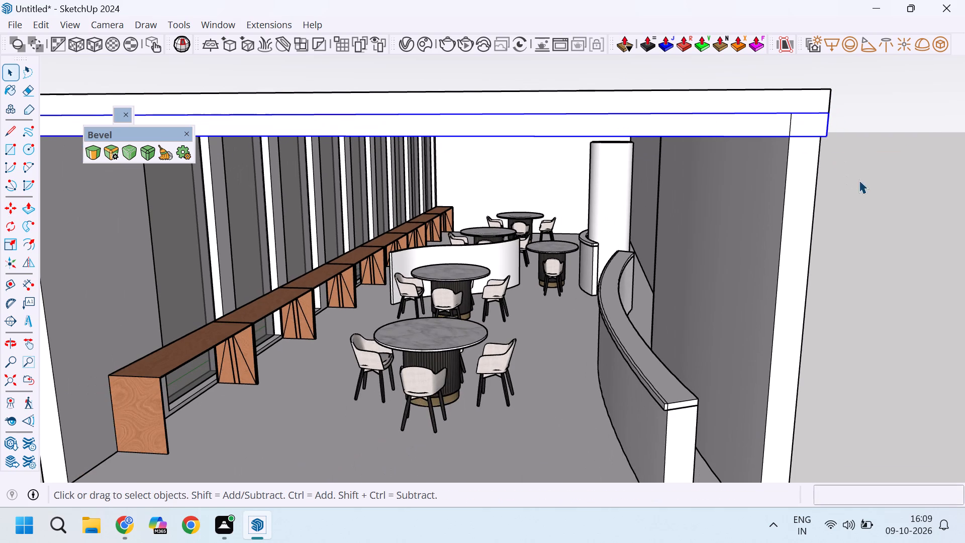
Examine the underside of the lower ceiling slab and how the tops of the columns meet it.
{"action": "left_click", "coordinate": [859, 180]}
{"action": "middle_click_drag", "start_coordinate": [784, 181], "coordinate": [812, 110]}
{"action": "scroll", "coordinate": [731, 161], "scroll_direction": "down", "scroll_amount": 5}
{"action": "middle_click_drag", "start_coordinate": [639, 161], "coordinate": [639, 204]}
{"action": "middle_click", "coordinate": [639, 204]}
{"action": "scroll", "coordinate": [567, 199], "scroll_direction": "up", "scroll_amount": 4}
{"action": "scroll", "coordinate": [639, 195], "scroll_direction": "up", "scroll_amount": 1}
{"action": "middle_click_drag", "start_coordinate": [633, 188], "coordinate": [613, 202]}
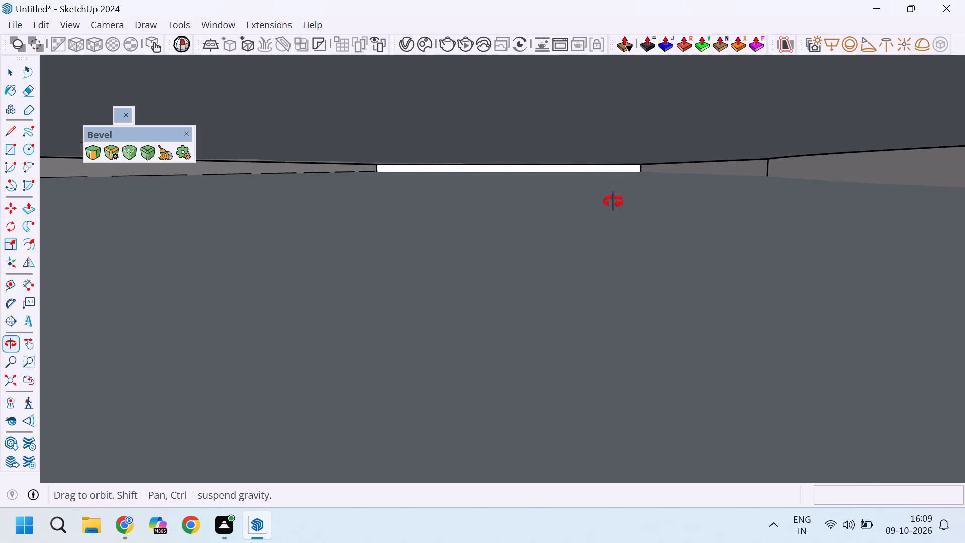
{"action": "middle_click_drag", "start_coordinate": [613, 202], "coordinate": [632, 182]}
{"action": "scroll", "coordinate": [640, 182], "scroll_direction": "up", "scroll_amount": 11}
{"action": "middle_click_drag", "start_coordinate": [621, 197], "coordinate": [619, 201]}
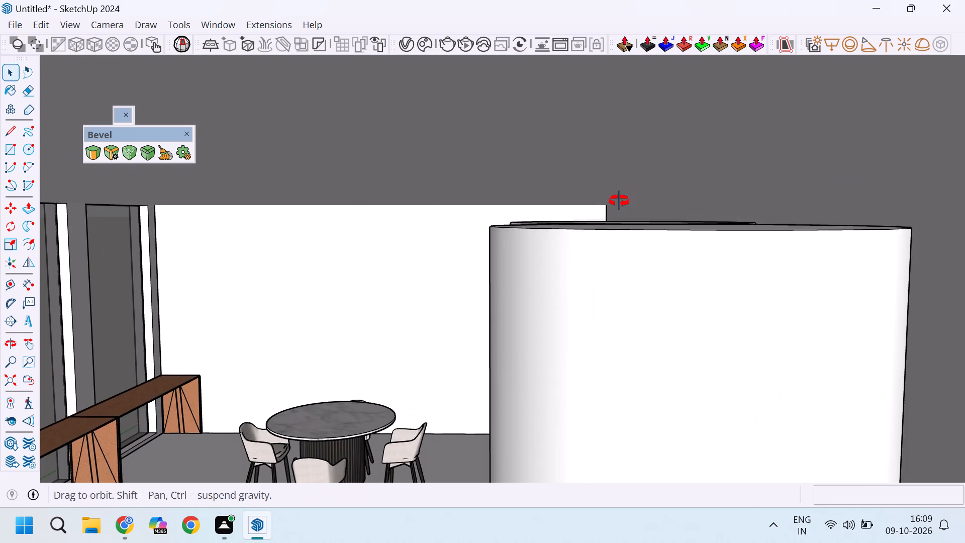
{"action": "middle_click_drag", "start_coordinate": [619, 201], "coordinate": [619, 205]}
{"action": "scroll", "coordinate": [631, 209], "scroll_direction": "down", "scroll_amount": 4}
{"action": "scroll", "coordinate": [551, 192], "scroll_direction": "down", "scroll_amount": 11}
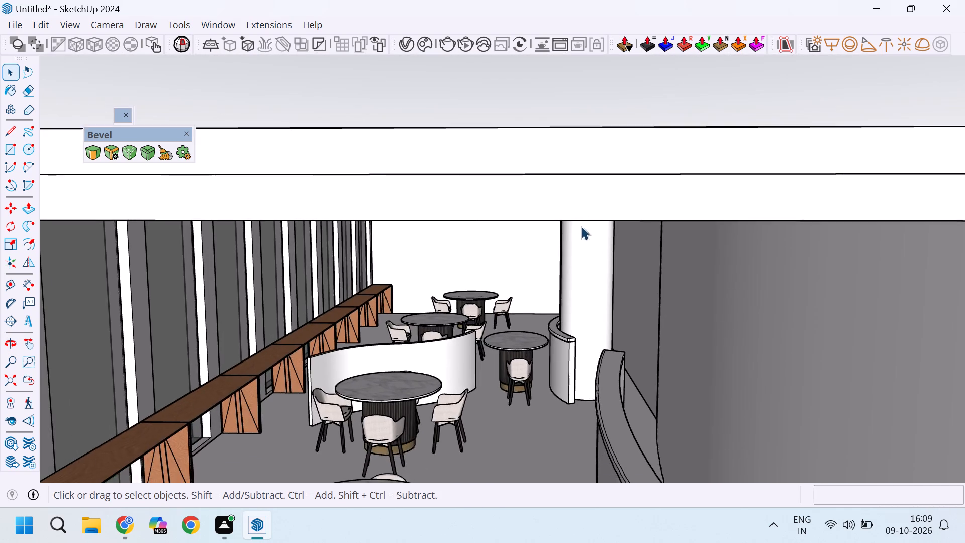
{"action": "scroll", "coordinate": [590, 233], "scroll_direction": "up", "scroll_amount": 8}
{"action": "middle_click_drag", "start_coordinate": [585, 199], "coordinate": [585, 214]}
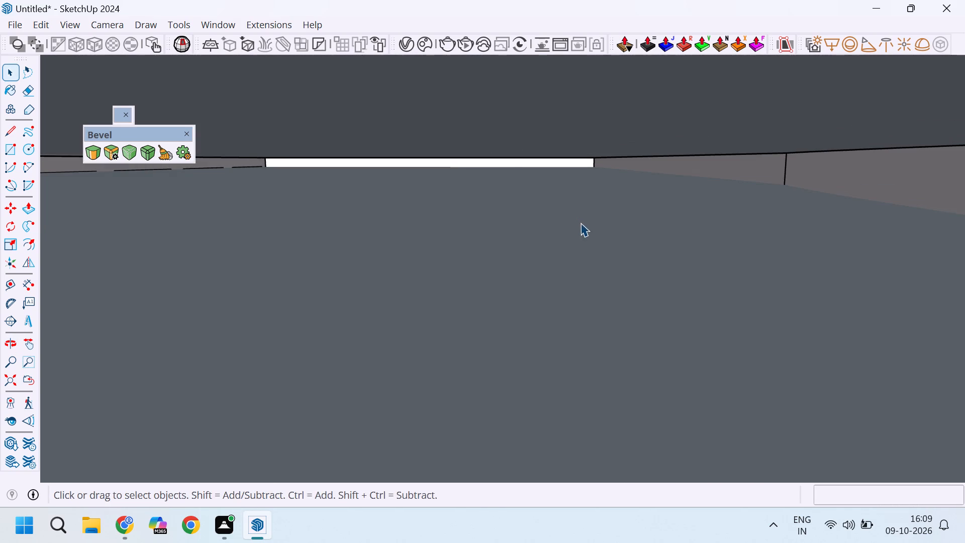
{"action": "middle_click_drag", "start_coordinate": [582, 221], "coordinate": [582, 202]}
{"action": "middle_click", "coordinate": [582, 202]}
{"action": "middle_click_drag", "start_coordinate": [582, 203], "coordinate": [575, 186]}
{"action": "scroll", "coordinate": [589, 193], "scroll_direction": "down", "scroll_amount": 10}
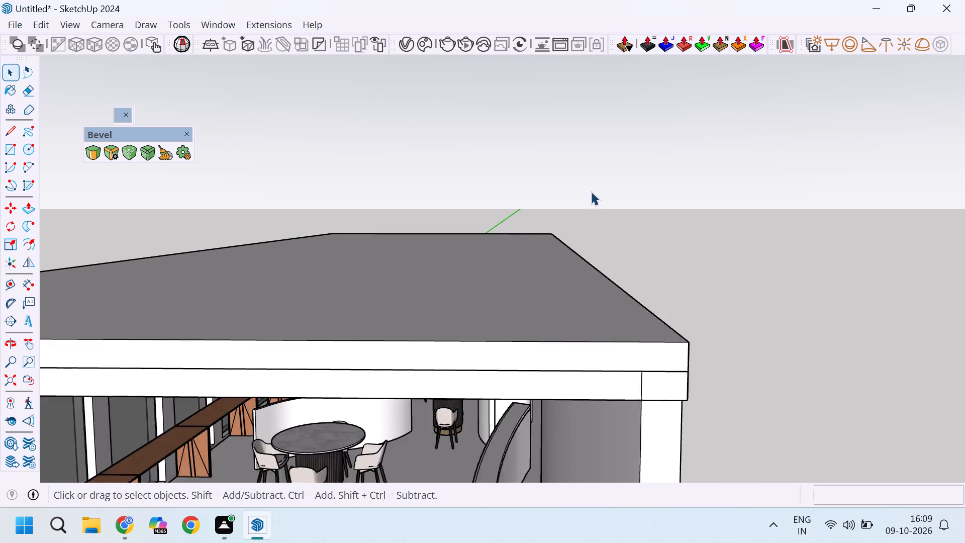
Open the nearer curved column's group and Push/Pull its top face up about 6 3/16" towards the ceiling.
{"action": "scroll", "coordinate": [591, 192], "scroll_direction": "down", "scroll_amount": 5}
{"action": "scroll", "coordinate": [572, 271], "scroll_direction": "up", "scroll_amount": 11}
{"action": "scroll", "coordinate": [526, 244], "scroll_direction": "up", "scroll_amount": 6}
{"action": "scroll", "coordinate": [528, 198], "scroll_direction": "up", "scroll_amount": 6}
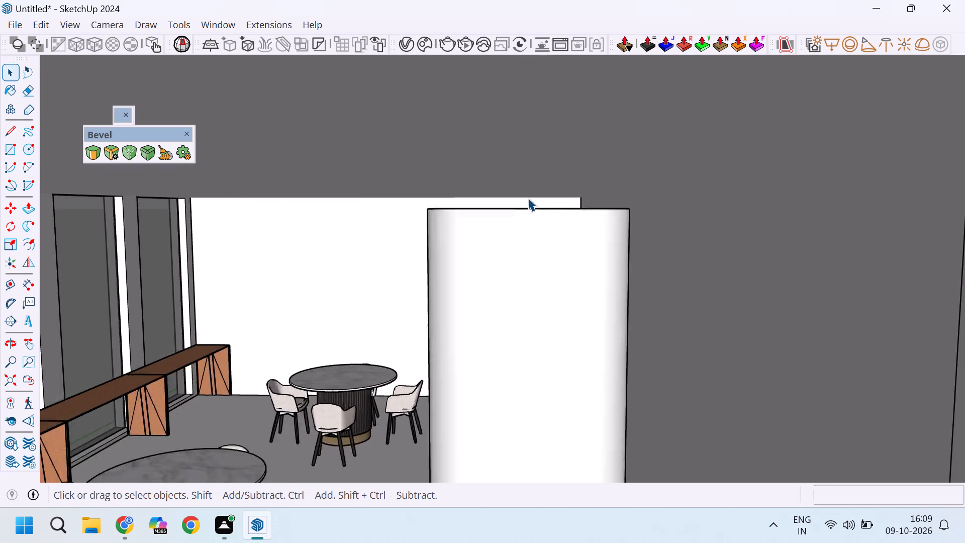
{"action": "scroll", "coordinate": [529, 239], "scroll_direction": "down", "scroll_amount": 1}
{"action": "key", "text": "p"}
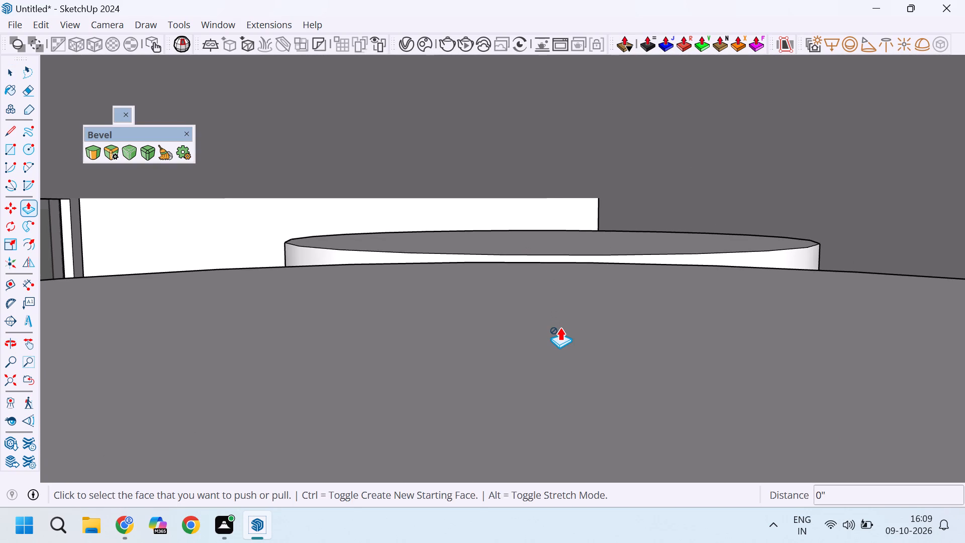
{"action": "key", "text": "space"}
{"action": "double_click", "coordinate": [561, 330]}
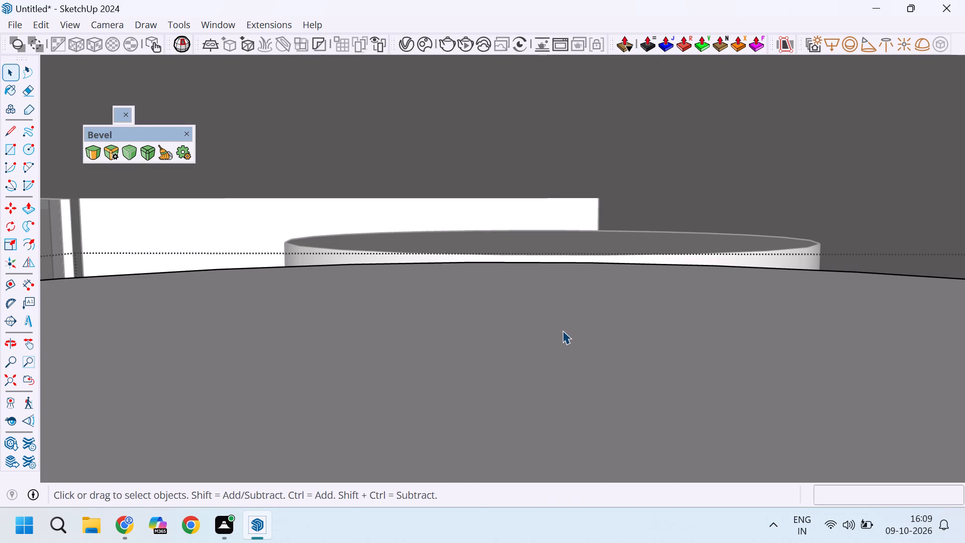
{"action": "key", "text": "p"}
{"action": "left_click", "coordinate": [562, 349]}
{"action": "scroll", "coordinate": [572, 224], "scroll_direction": "down", "scroll_amount": 6}
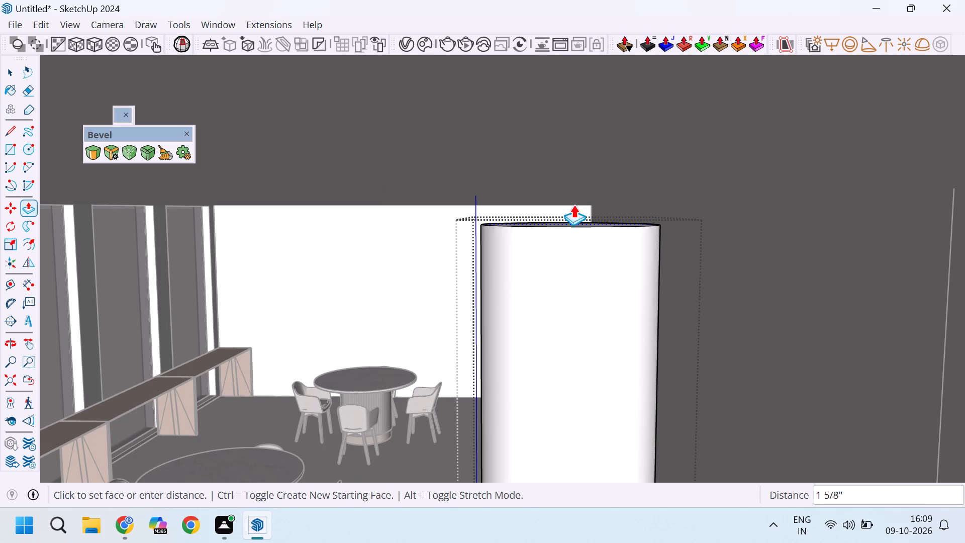
{"action": "left_click", "coordinate": [581, 134]}
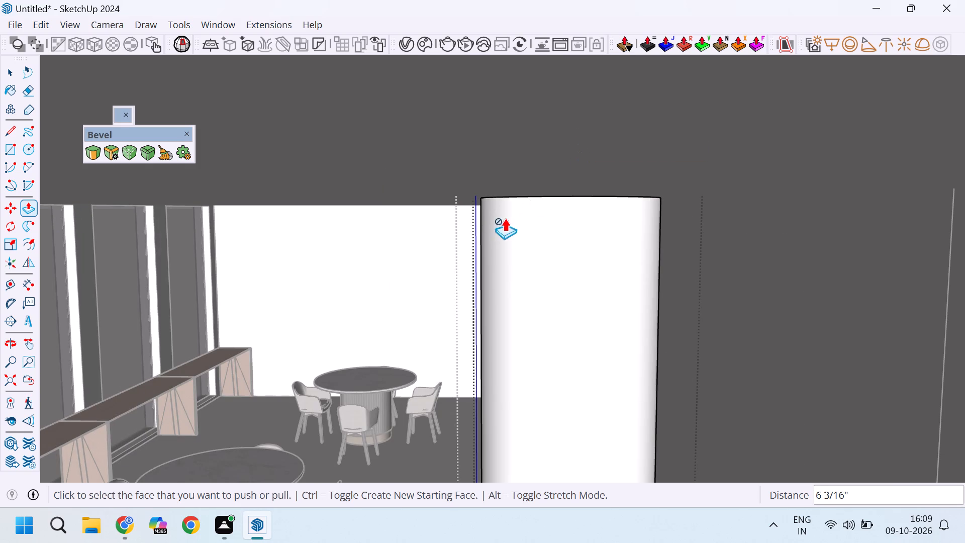
Examine how the top of the raised curved column meets the underside of the lower ceiling slab.
{"action": "middle_click_drag", "start_coordinate": [506, 240], "coordinate": [532, 221]}
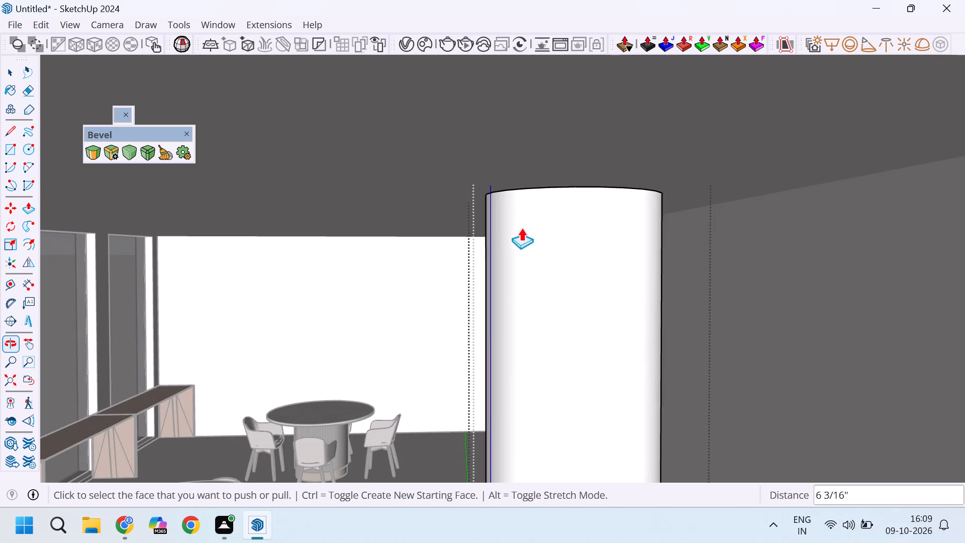
{"action": "scroll", "coordinate": [487, 227], "scroll_direction": "up", "scroll_amount": 4}
{"action": "middle_click_drag", "start_coordinate": [472, 245], "coordinate": [508, 260]}
{"action": "scroll", "coordinate": [499, 241], "scroll_direction": "down", "scroll_amount": 9}
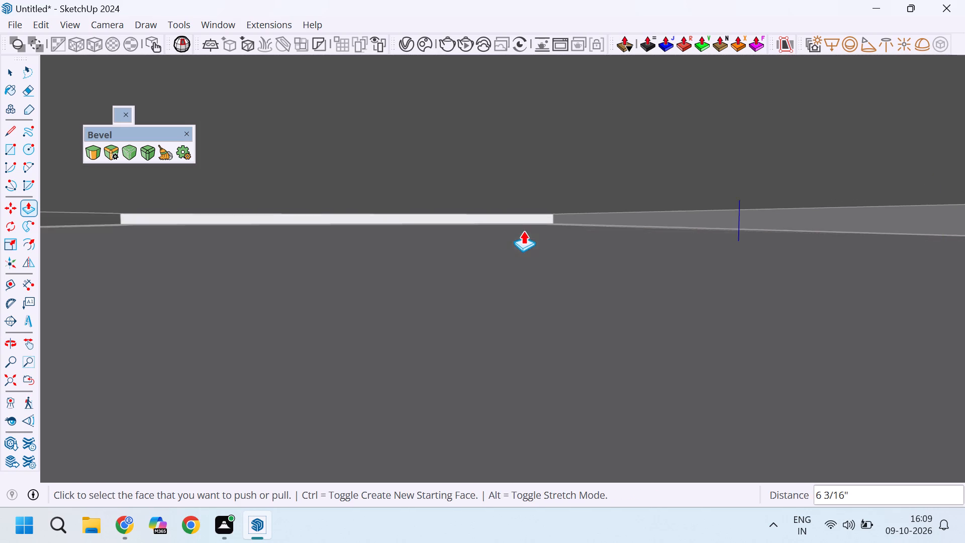
{"action": "scroll", "coordinate": [523, 231], "scroll_direction": "down", "scroll_amount": 20}
{"action": "scroll", "coordinate": [523, 231], "scroll_direction": "down", "scroll_amount": 20}
{"action": "scroll", "coordinate": [523, 231], "scroll_direction": "down", "scroll_amount": 5}
{"action": "key", "text": "space"}
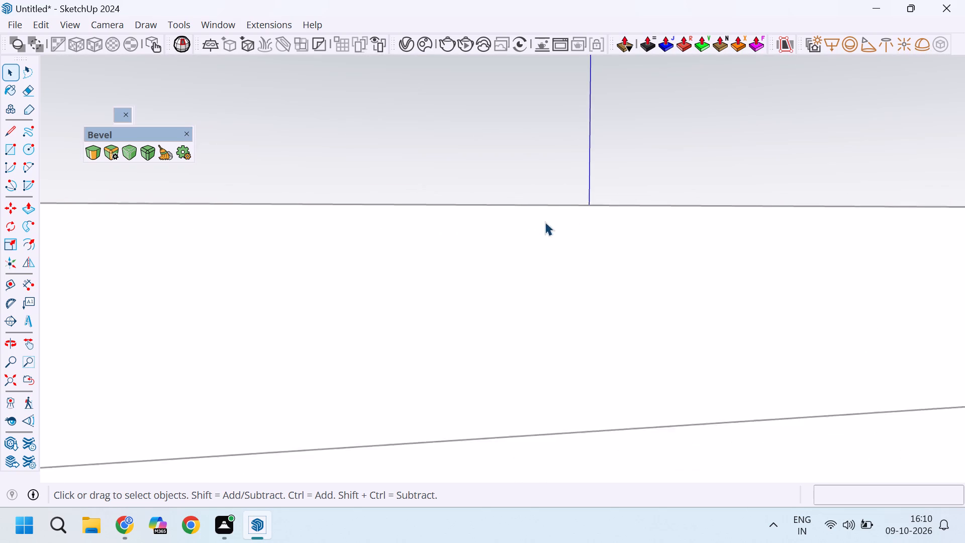
{"action": "scroll", "coordinate": [545, 222], "scroll_direction": "down", "scroll_amount": 16}
{"action": "middle_click_drag", "start_coordinate": [560, 375], "coordinate": [583, 333]}
{"action": "scroll", "coordinate": [553, 327], "scroll_direction": "up", "scroll_amount": 4}
{"action": "scroll", "coordinate": [548, 230], "scroll_direction": "up", "scroll_amount": 5}
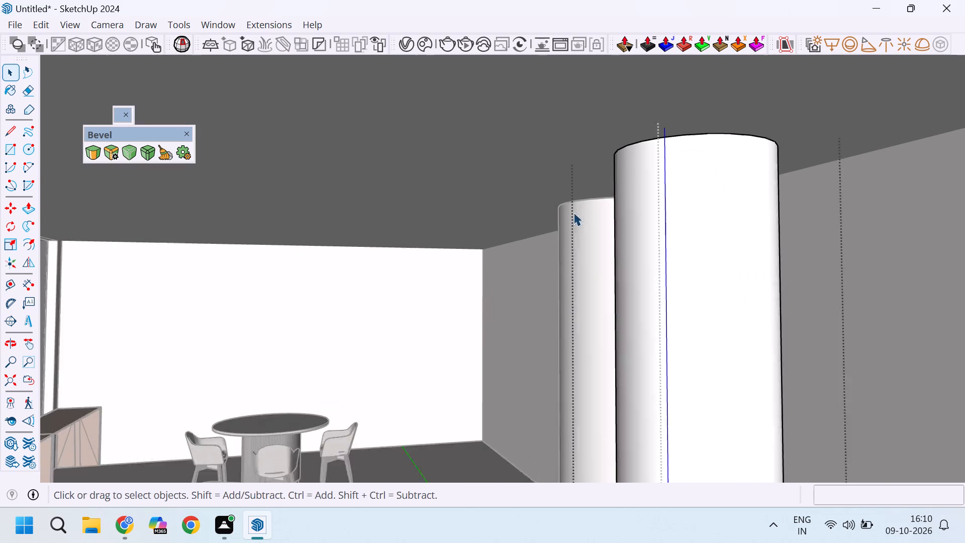
{"action": "middle_click_drag", "start_coordinate": [573, 223], "coordinate": [577, 249]}
Open the farther curved column's group and Push/Pull its top face up about 6 3/16" to the ceiling, then leave the group.
{"action": "left_click", "coordinate": [599, 233]}
{"action": "left_click", "coordinate": [609, 209]}
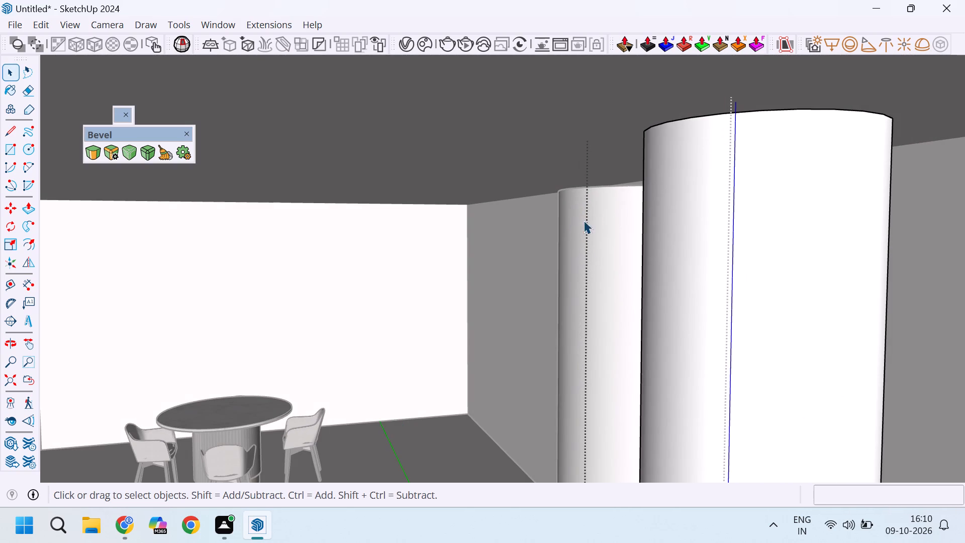
{"action": "double_click", "coordinate": [564, 220]}
{"action": "scroll", "coordinate": [574, 198], "scroll_direction": "up", "scroll_amount": 5}
{"action": "middle_click_drag", "start_coordinate": [592, 213], "coordinate": [592, 225]}
{"action": "scroll", "coordinate": [619, 149], "scroll_direction": "up", "scroll_amount": 6}
{"action": "scroll", "coordinate": [614, 266], "scroll_direction": "down", "scroll_amount": 3}
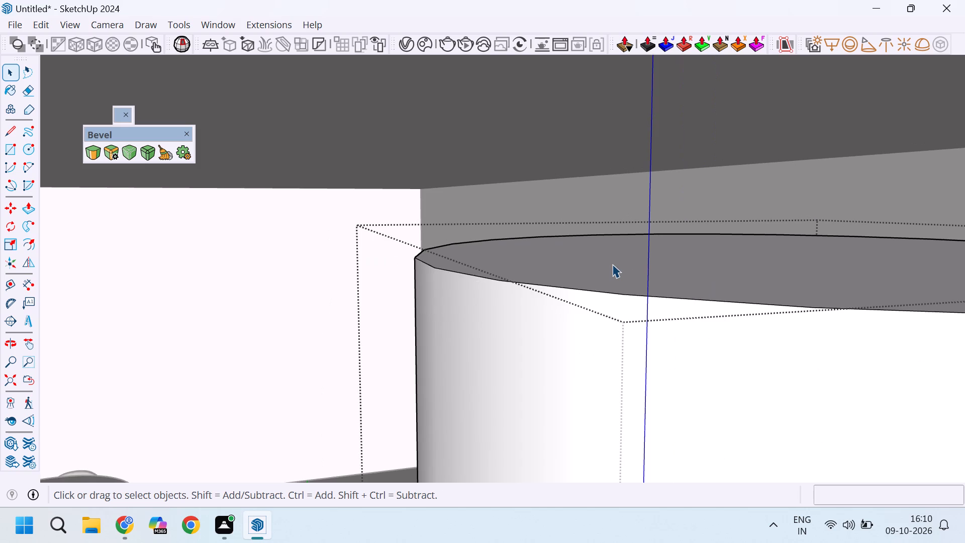
{"action": "key", "text": "p"}
{"action": "left_click", "coordinate": [625, 275]}
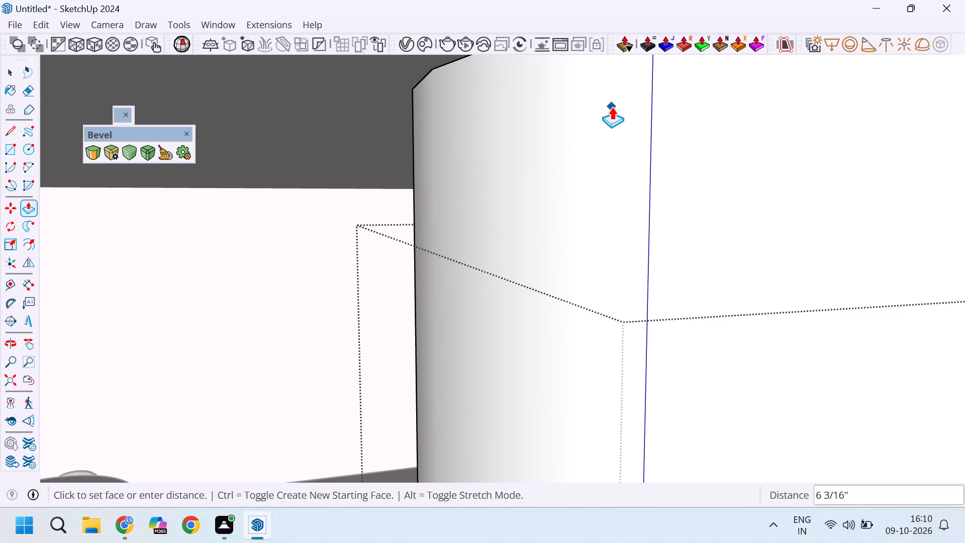
{"action": "left_click", "coordinate": [612, 107]}
{"action": "key", "text": "space"}
{"action": "scroll", "coordinate": [595, 120], "scroll_direction": "down", "scroll_amount": 20}
{"action": "scroll", "coordinate": [595, 120], "scroll_direction": "down", "scroll_amount": 16}
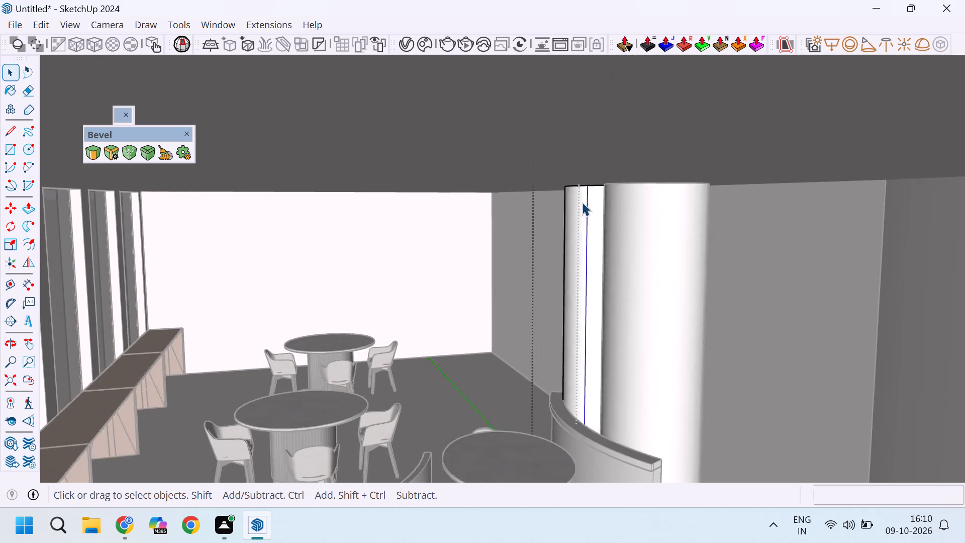
{"action": "scroll", "coordinate": [582, 202], "scroll_direction": "down", "scroll_amount": 20}
{"action": "left_click", "coordinate": [715, 123]}
{"action": "left_click", "coordinate": [730, 137]}
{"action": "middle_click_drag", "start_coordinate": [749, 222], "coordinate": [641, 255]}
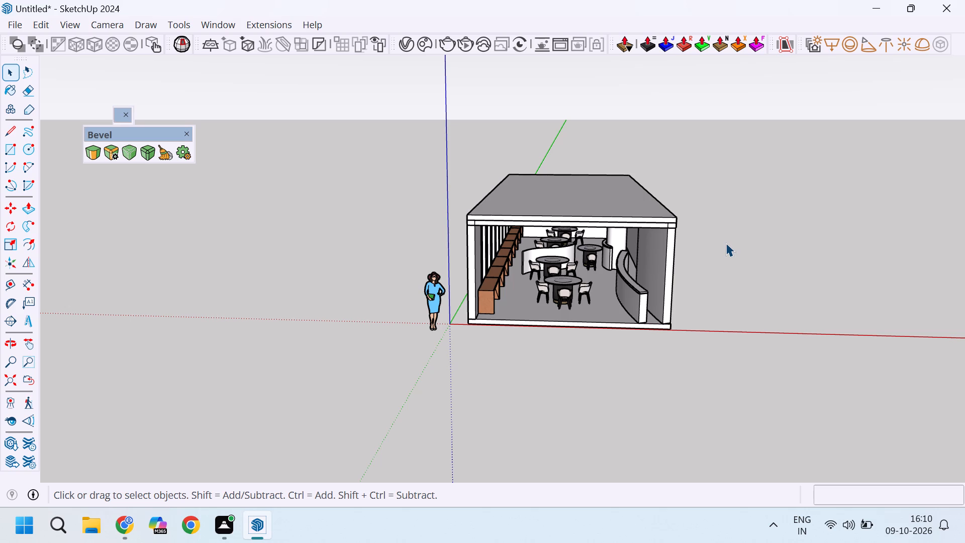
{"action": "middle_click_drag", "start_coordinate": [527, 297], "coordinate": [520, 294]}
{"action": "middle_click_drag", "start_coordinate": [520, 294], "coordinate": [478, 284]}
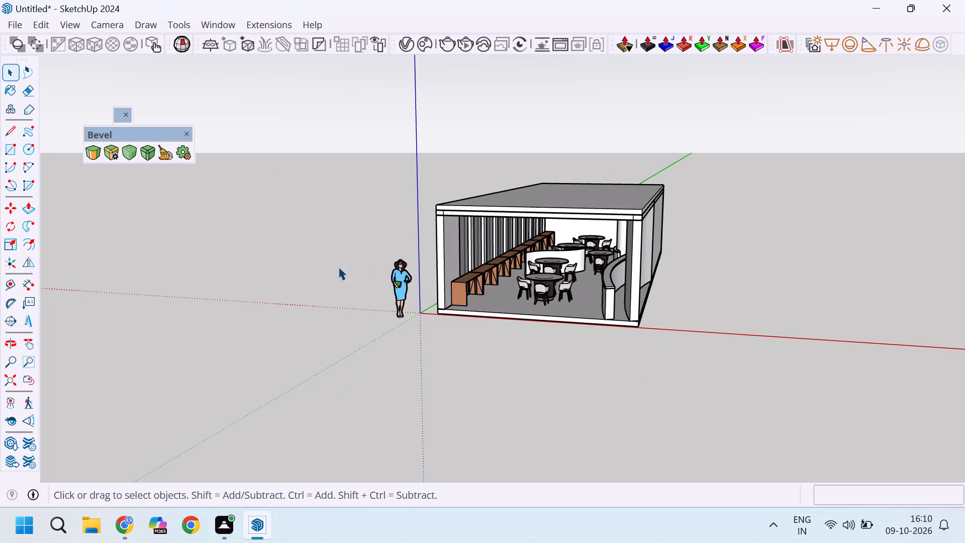
Search the 3D Warehouse for "chair" in place of the previous round table search.
{"action": "left_click", "coordinate": [226, 30]}
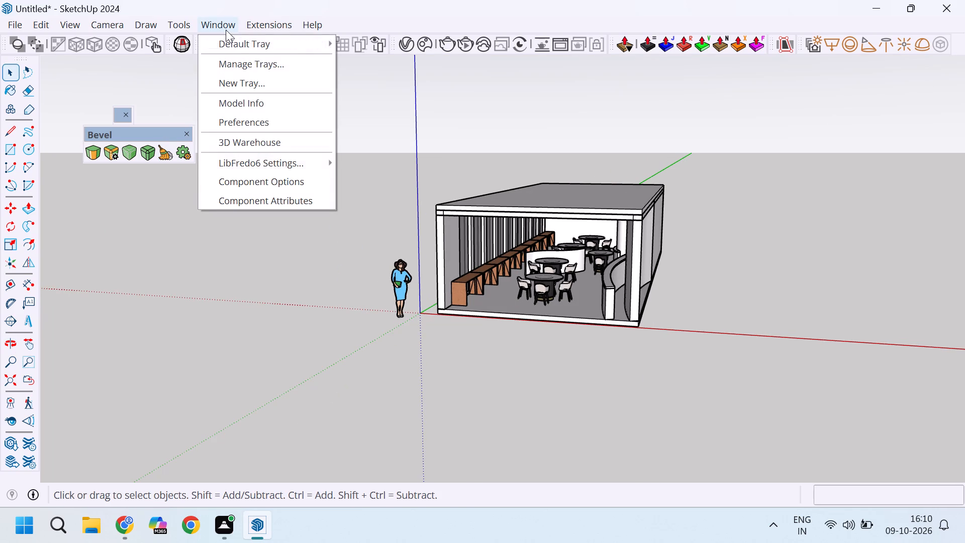
{"action": "left_click", "coordinate": [262, 149]}
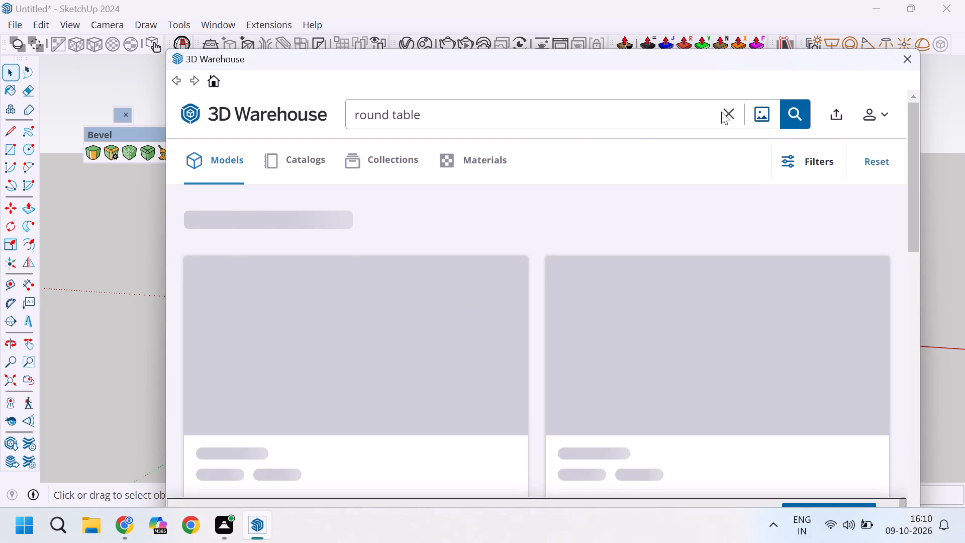
{"action": "left_click", "coordinate": [723, 115]}
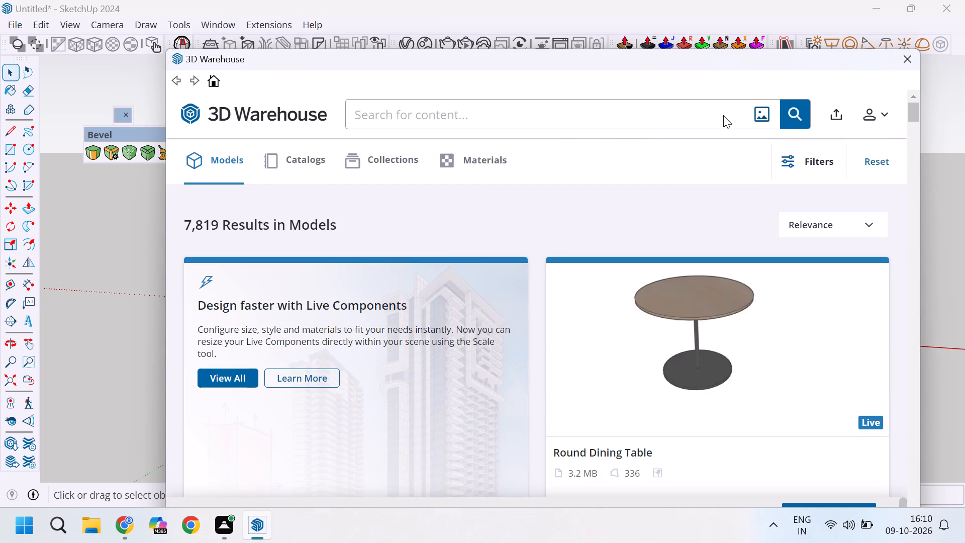
{"action": "type", "text": "chair"}
{"action": "key", "text": "Return"}
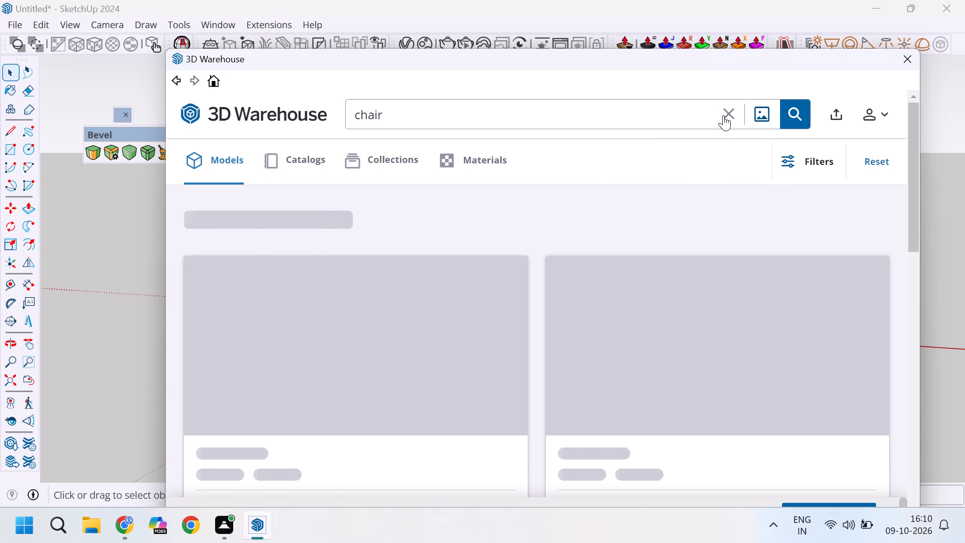
Browse the chair models in the search results for seating that suits the restaurant's counter.
{"action": "scroll", "coordinate": [512, 343], "scroll_direction": "up", "scroll_amount": 2}
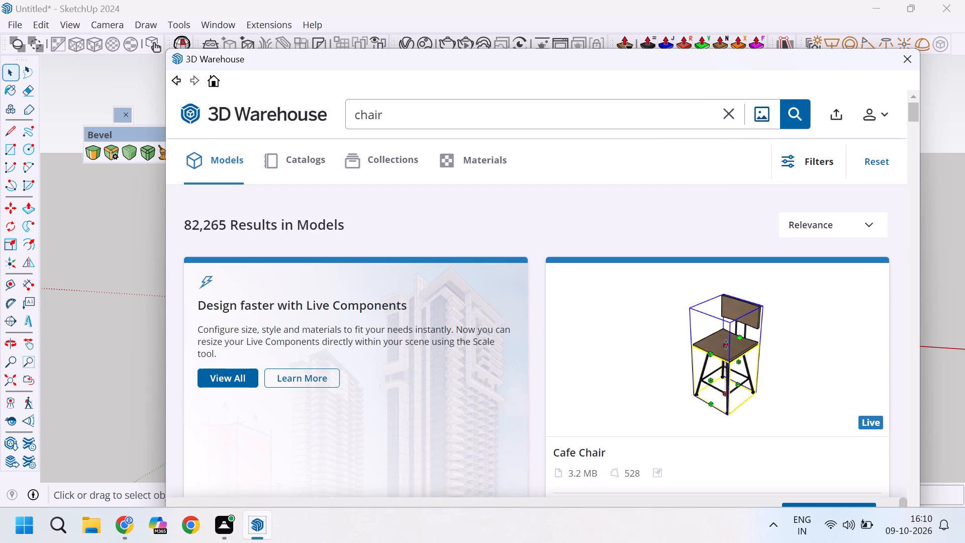
{"action": "scroll", "coordinate": [476, 346], "scroll_direction": "down", "scroll_amount": 2}
{"action": "scroll", "coordinate": [542, 360], "scroll_direction": "down", "scroll_amount": 1}
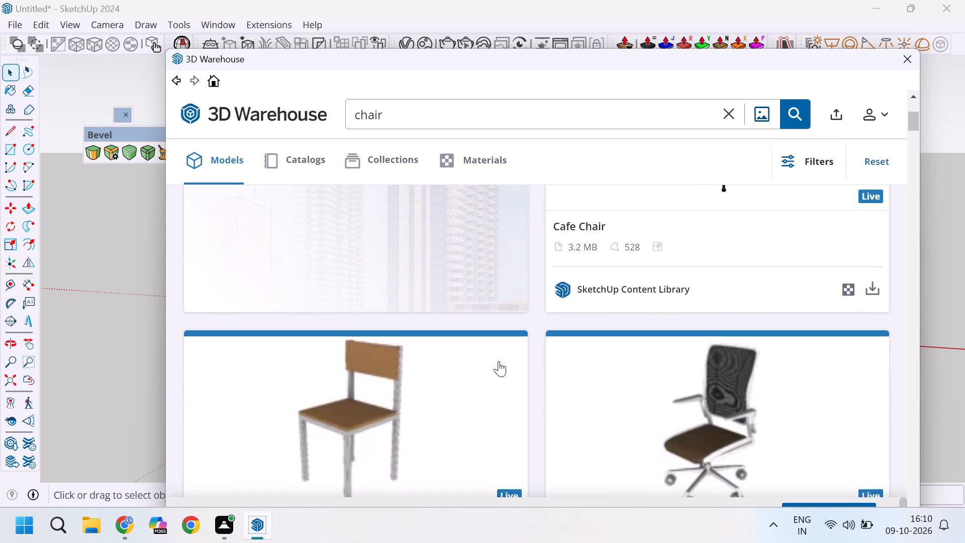
{"action": "scroll", "coordinate": [405, 365], "scroll_direction": "down", "scroll_amount": 1}
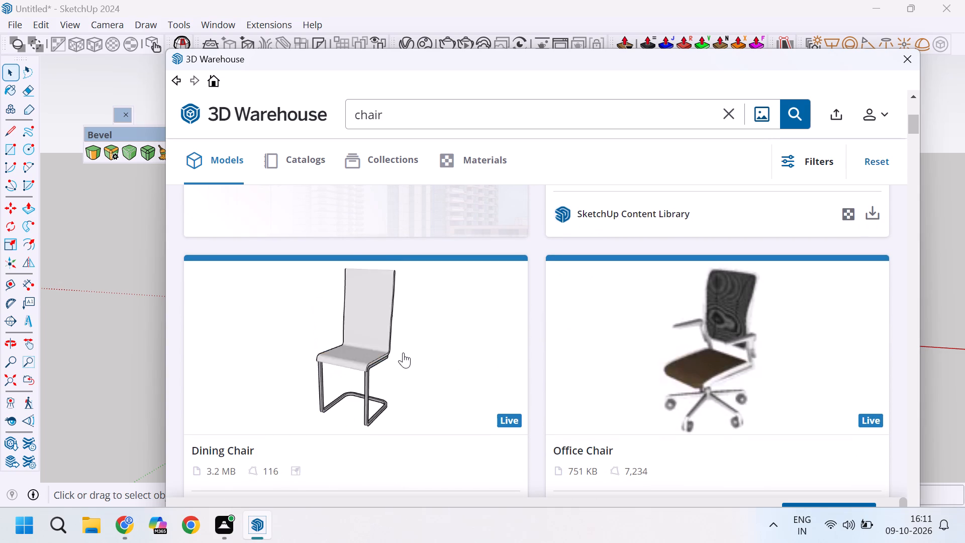
{"action": "scroll", "coordinate": [401, 352], "scroll_direction": "down", "scroll_amount": 9}
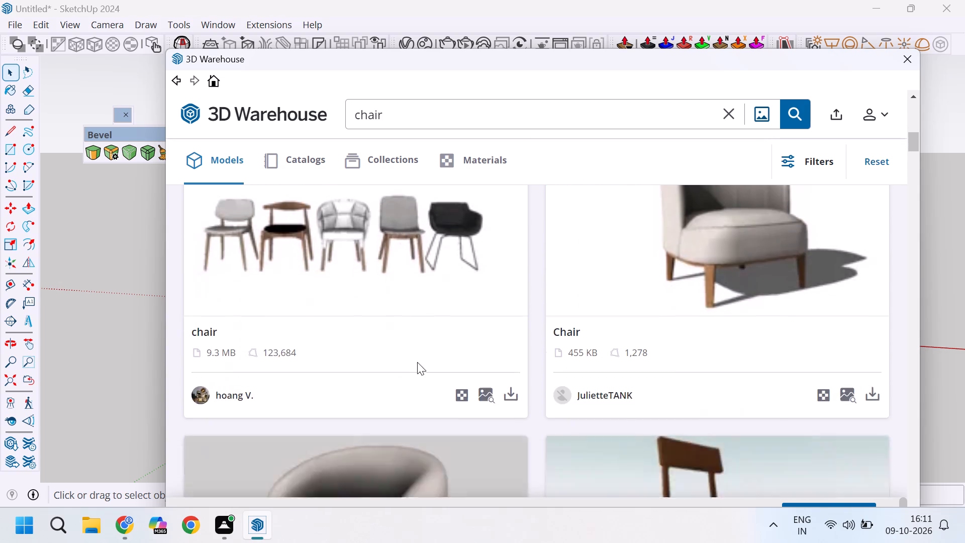
{"action": "scroll", "coordinate": [437, 358], "scroll_direction": "down", "scroll_amount": 1}
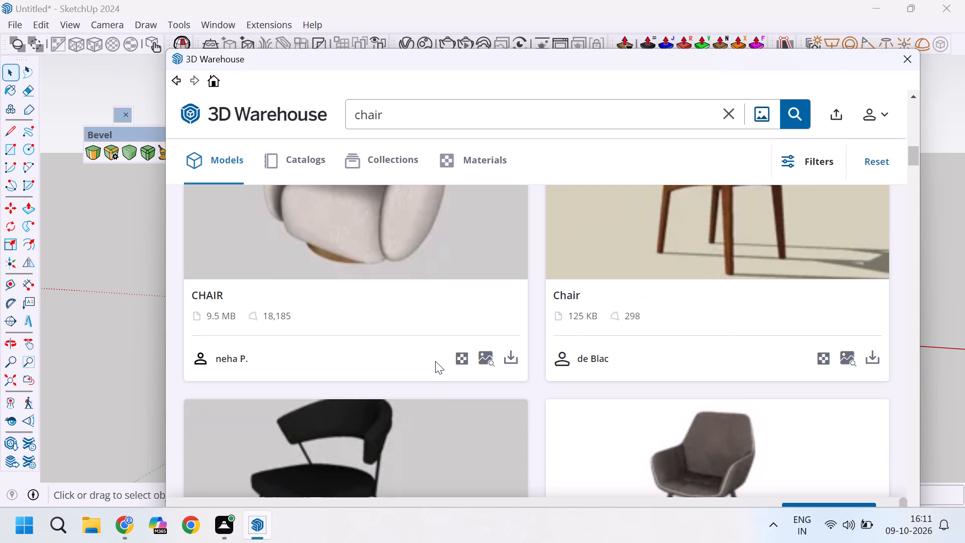
{"action": "scroll", "coordinate": [424, 336], "scroll_direction": "down", "scroll_amount": 3}
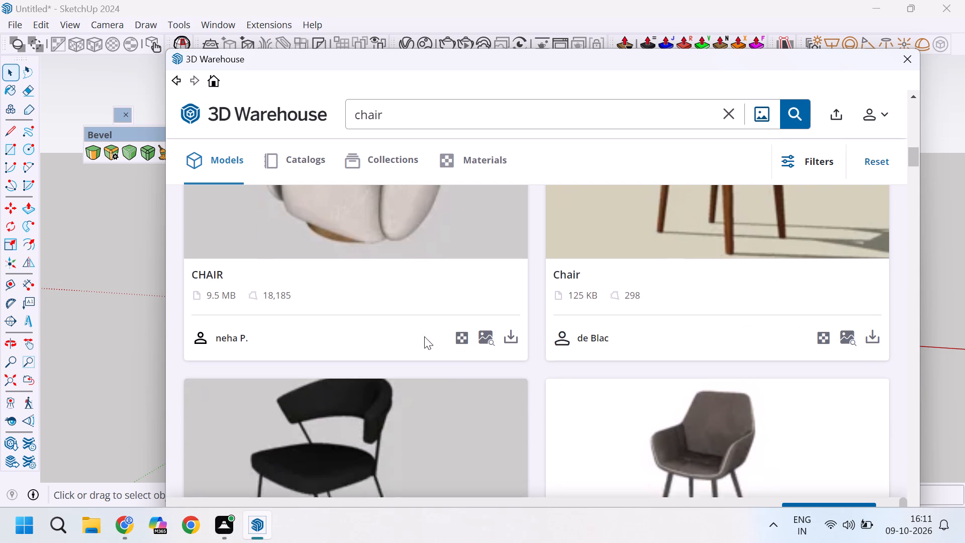
{"action": "scroll", "coordinate": [439, 351], "scroll_direction": "down", "scroll_amount": 5}
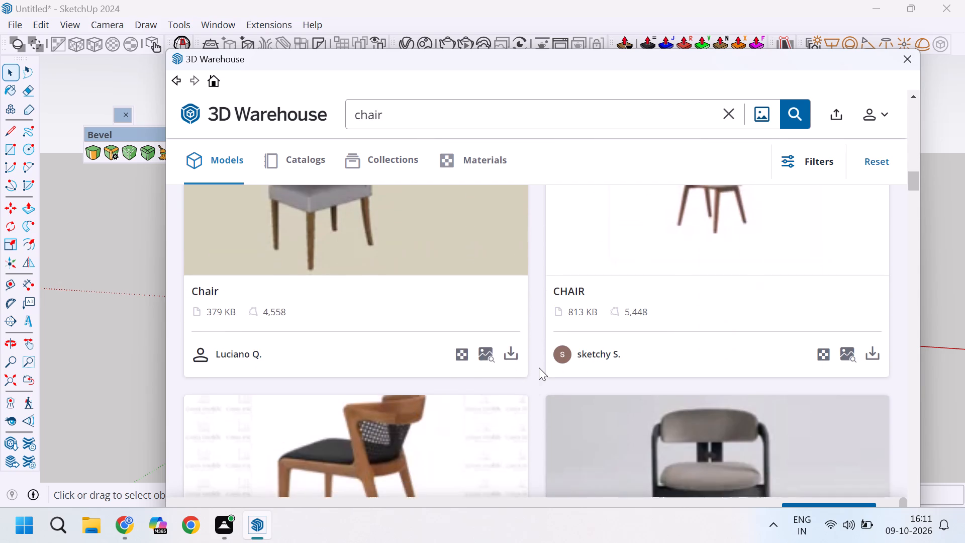
{"action": "scroll", "coordinate": [539, 368], "scroll_direction": "down", "scroll_amount": 4}
{"action": "scroll", "coordinate": [463, 393], "scroll_direction": "down", "scroll_amount": 2}
{"action": "scroll", "coordinate": [594, 358], "scroll_direction": "down", "scroll_amount": 2}
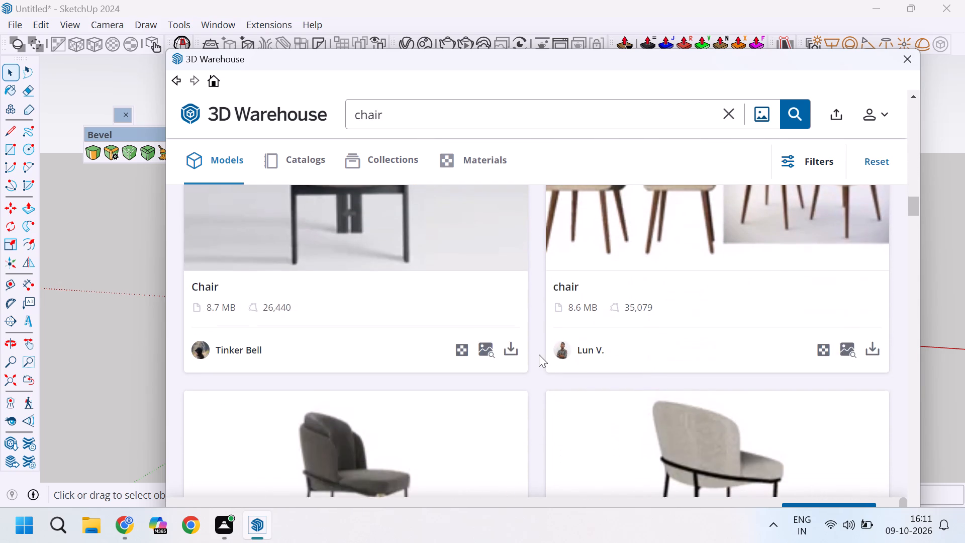
{"action": "scroll", "coordinate": [515, 354], "scroll_direction": "down", "scroll_amount": 2}
{"action": "scroll", "coordinate": [675, 341], "scroll_direction": "down", "scroll_amount": 8}
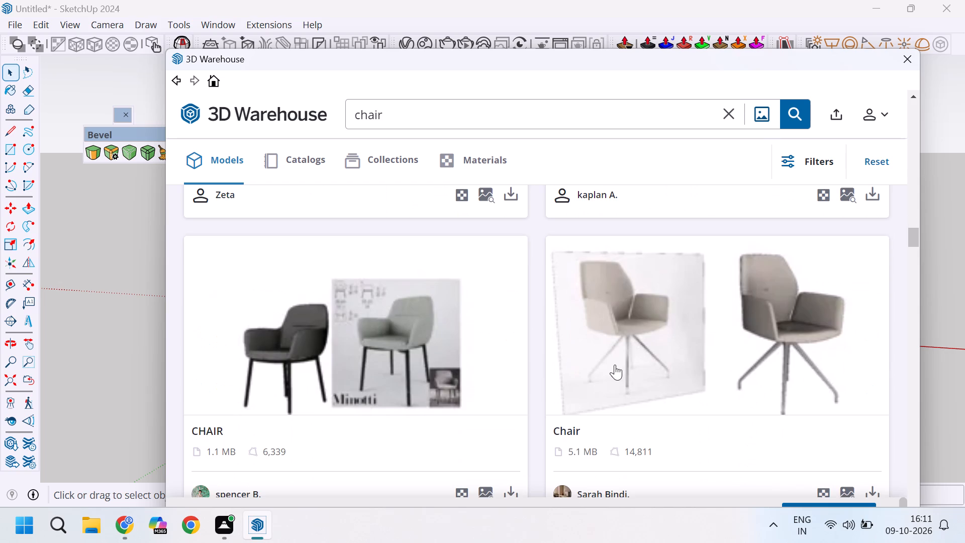
{"action": "scroll", "coordinate": [615, 365], "scroll_direction": "down", "scroll_amount": 17}
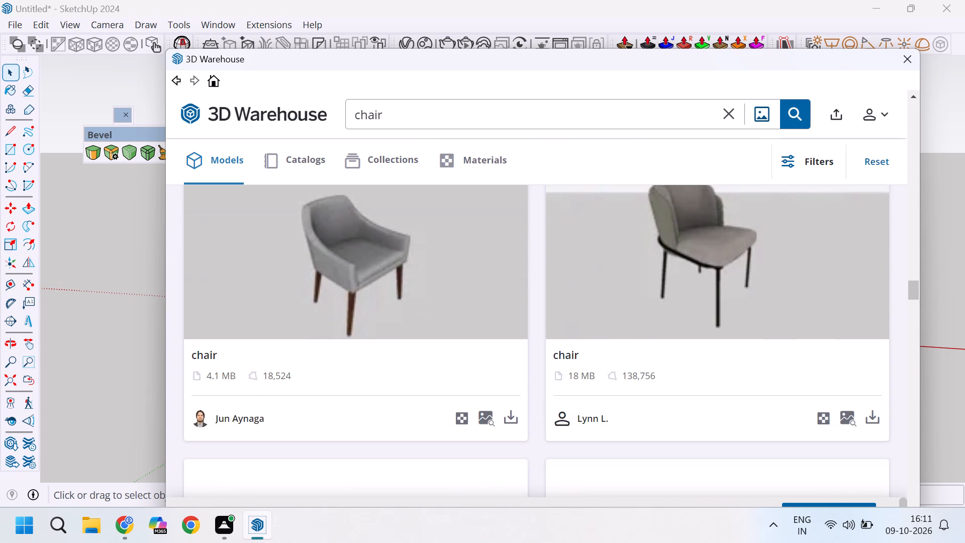
{"action": "scroll", "coordinate": [629, 361], "scroll_direction": "down", "scroll_amount": 3}
{"action": "scroll", "coordinate": [573, 322], "scroll_direction": "down", "scroll_amount": 2}
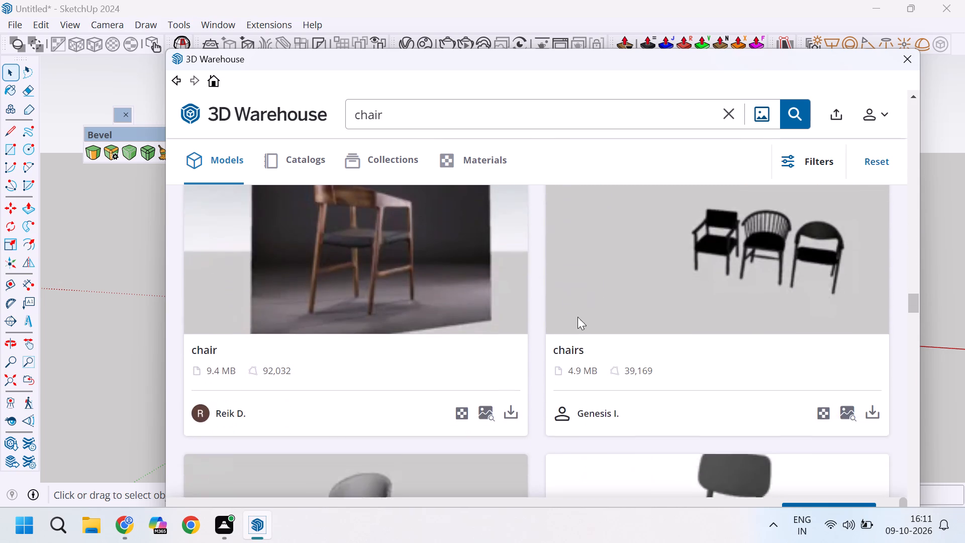
{"action": "scroll", "coordinate": [590, 313], "scroll_direction": "up", "scroll_amount": 2}
{"action": "scroll", "coordinate": [590, 314], "scroll_direction": "down", "scroll_amount": 7}
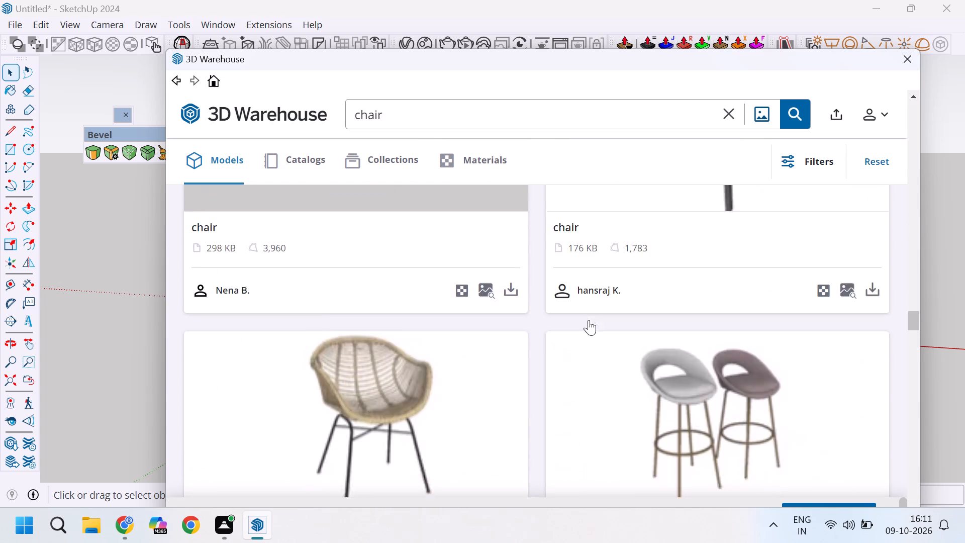
{"action": "scroll", "coordinate": [593, 326], "scroll_direction": "down", "scroll_amount": 2}
{"action": "scroll", "coordinate": [633, 323], "scroll_direction": "up", "scroll_amount": 1}
{"action": "scroll", "coordinate": [439, 332], "scroll_direction": "down", "scroll_amount": 1}
{"action": "scroll", "coordinate": [615, 327], "scroll_direction": "down", "scroll_amount": 1}
{"action": "scroll", "coordinate": [606, 325], "scroll_direction": "up", "scroll_amount": 1}
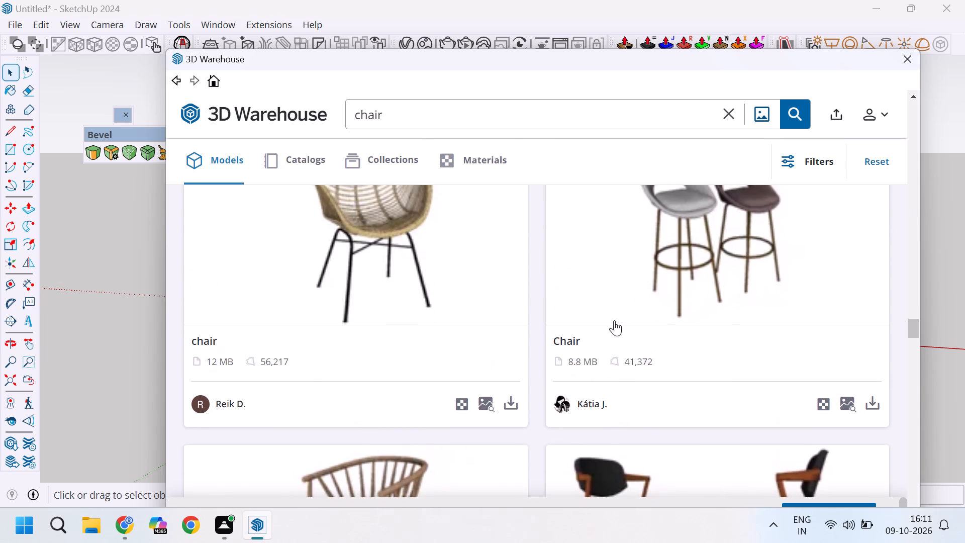
{"action": "scroll", "coordinate": [641, 303], "scroll_direction": "up", "scroll_amount": 2}
{"action": "scroll", "coordinate": [651, 306], "scroll_direction": "down", "scroll_amount": 1}
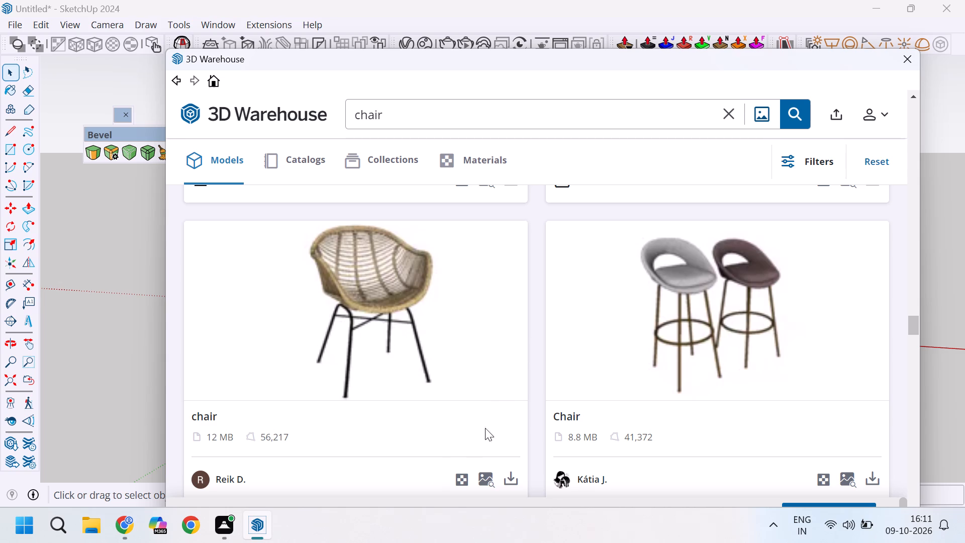
{"action": "scroll", "coordinate": [488, 315], "scroll_direction": "down", "scroll_amount": 2}
{"action": "scroll", "coordinate": [489, 317], "scroll_direction": "up", "scroll_amount": 1}
{"action": "scroll", "coordinate": [490, 317], "scroll_direction": "down", "scroll_amount": 2}
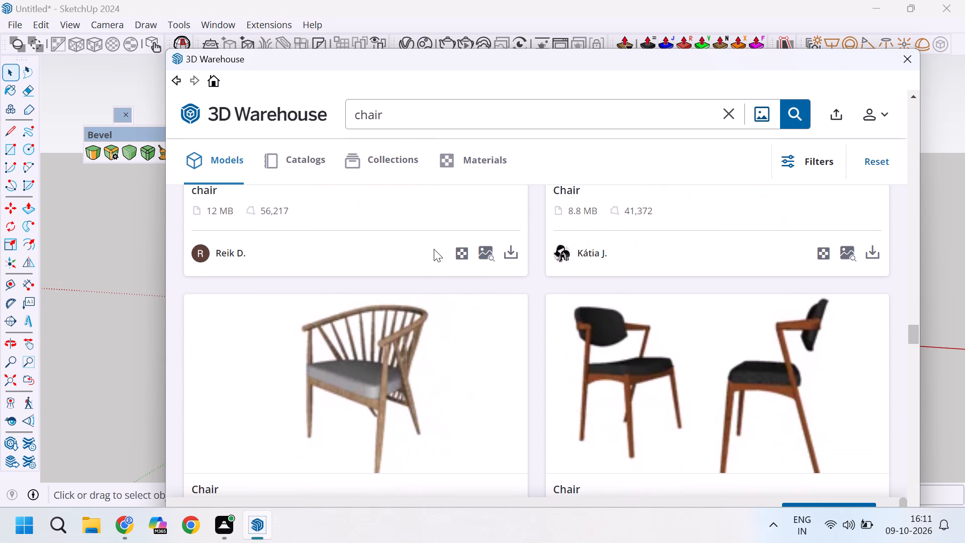
{"action": "scroll", "coordinate": [434, 250], "scroll_direction": "down", "scroll_amount": 5}
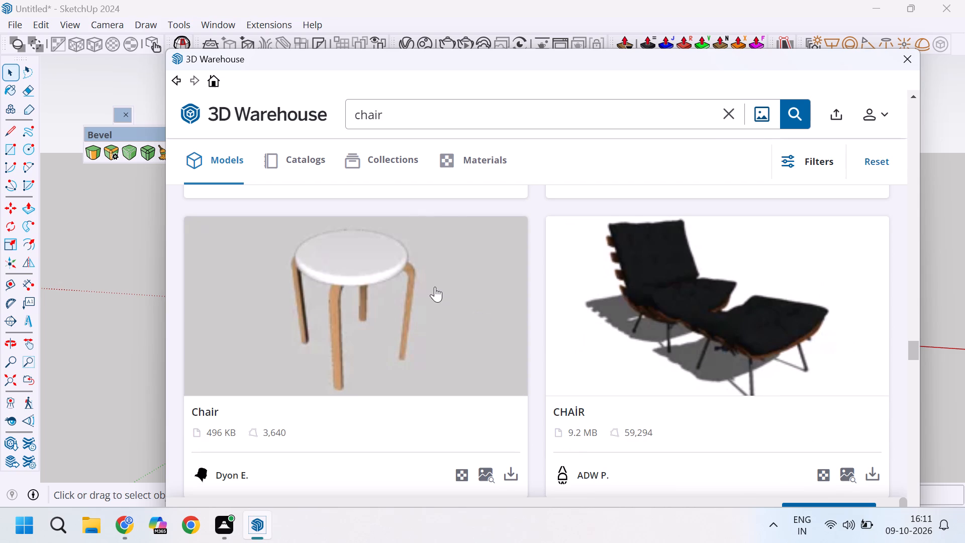
{"action": "scroll", "coordinate": [546, 277], "scroll_direction": "up", "scroll_amount": 3}
{"action": "scroll", "coordinate": [779, 341], "scroll_direction": "up", "scroll_amount": 6}
{"action": "scroll", "coordinate": [745, 334], "scroll_direction": "down", "scroll_amount": 2}
Find more 3D Warehouse models similar to the Chair model showing two bar stools, one grey and one brown.
{"action": "left_click", "coordinate": [849, 409]}
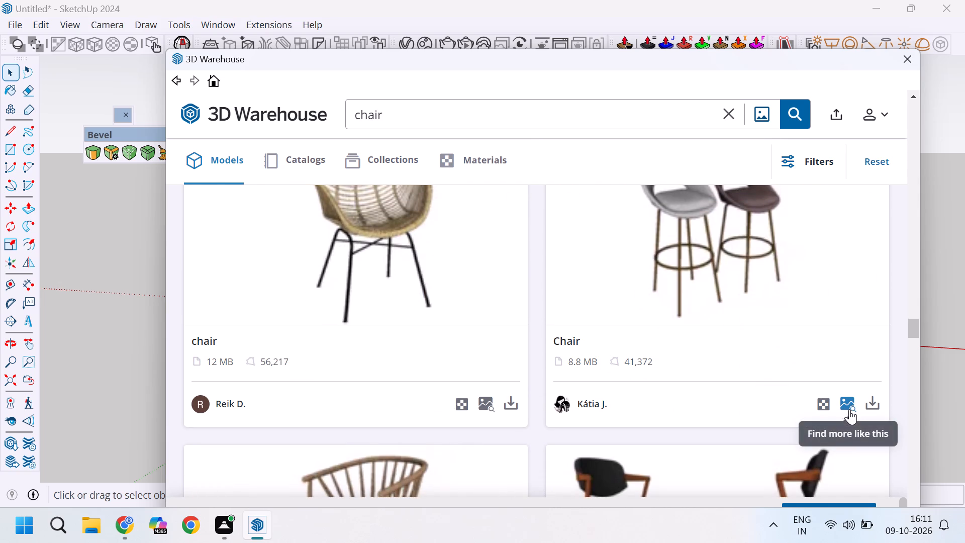
Browse the similar bar stool models and compare their designs for one that suits the restaurant's counter.
{"action": "scroll", "coordinate": [487, 333], "scroll_direction": "up", "scroll_amount": 20}
{"action": "scroll", "coordinate": [487, 333], "scroll_direction": "up", "scroll_amount": 9}
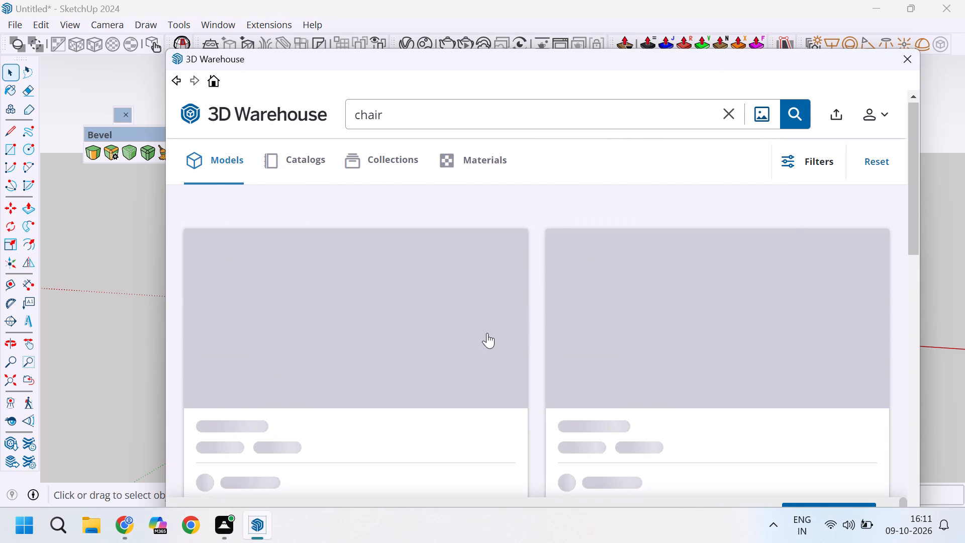
{"action": "scroll", "coordinate": [487, 333], "scroll_direction": "up", "scroll_amount": 9}
{"action": "scroll", "coordinate": [487, 333], "scroll_direction": "down", "scroll_amount": 2}
{"action": "scroll", "coordinate": [613, 320], "scroll_direction": "down", "scroll_amount": 3}
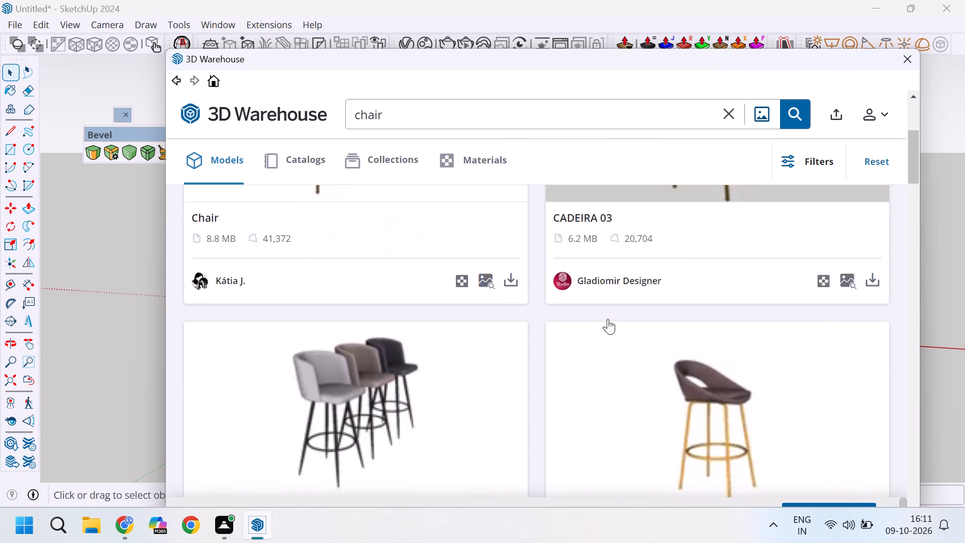
{"action": "scroll", "coordinate": [709, 286], "scroll_direction": "up", "scroll_amount": 4}
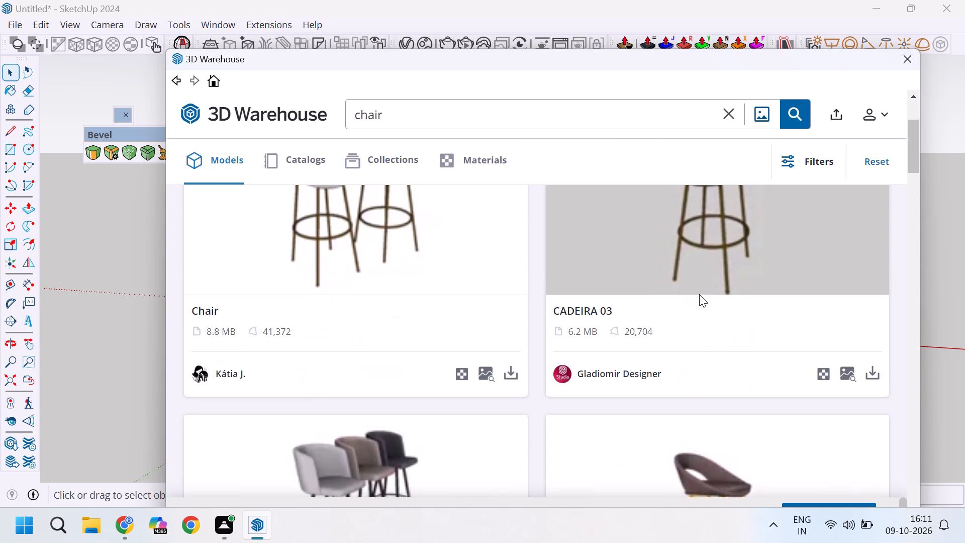
{"action": "scroll", "coordinate": [384, 336], "scroll_direction": "down", "scroll_amount": 2}
{"action": "scroll", "coordinate": [384, 336], "scroll_direction": "up", "scroll_amount": 2}
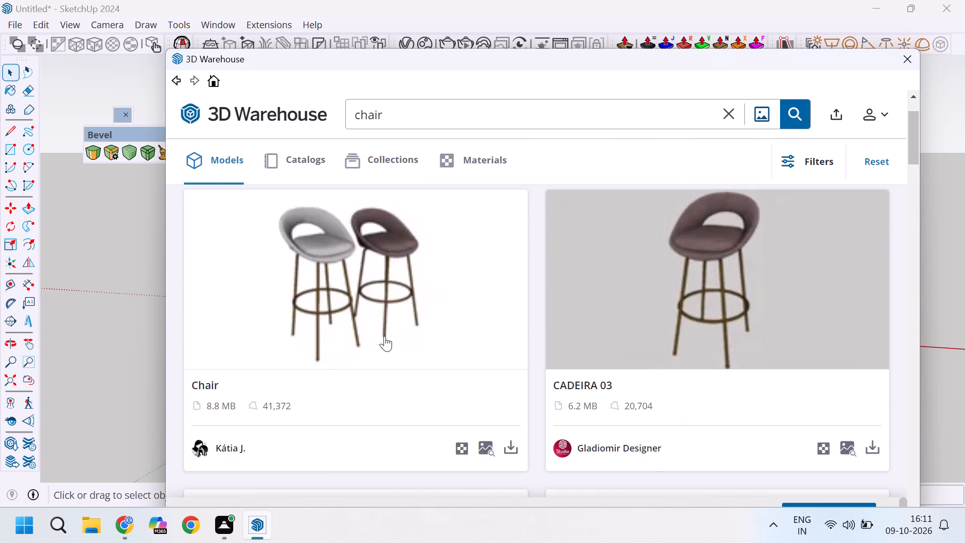
{"action": "scroll", "coordinate": [408, 356], "scroll_direction": "down", "scroll_amount": 4}
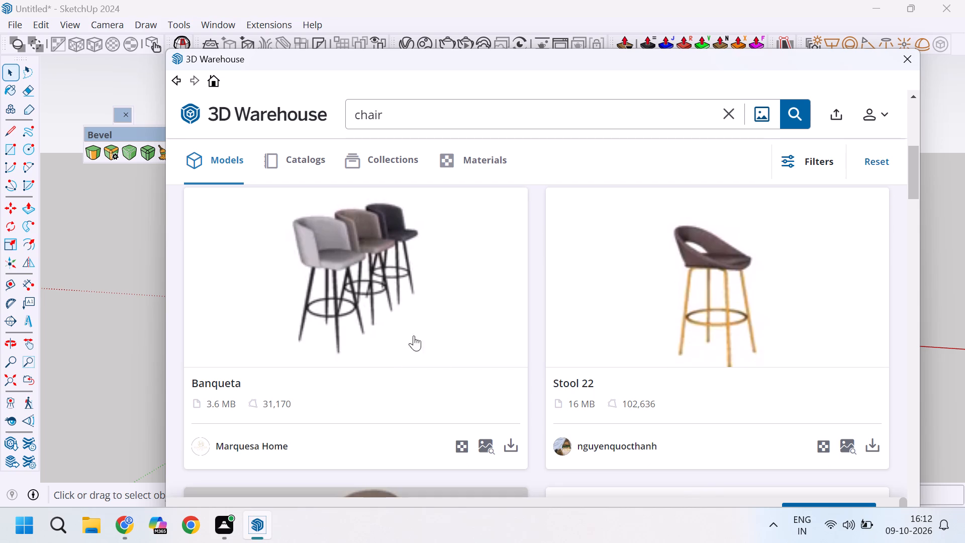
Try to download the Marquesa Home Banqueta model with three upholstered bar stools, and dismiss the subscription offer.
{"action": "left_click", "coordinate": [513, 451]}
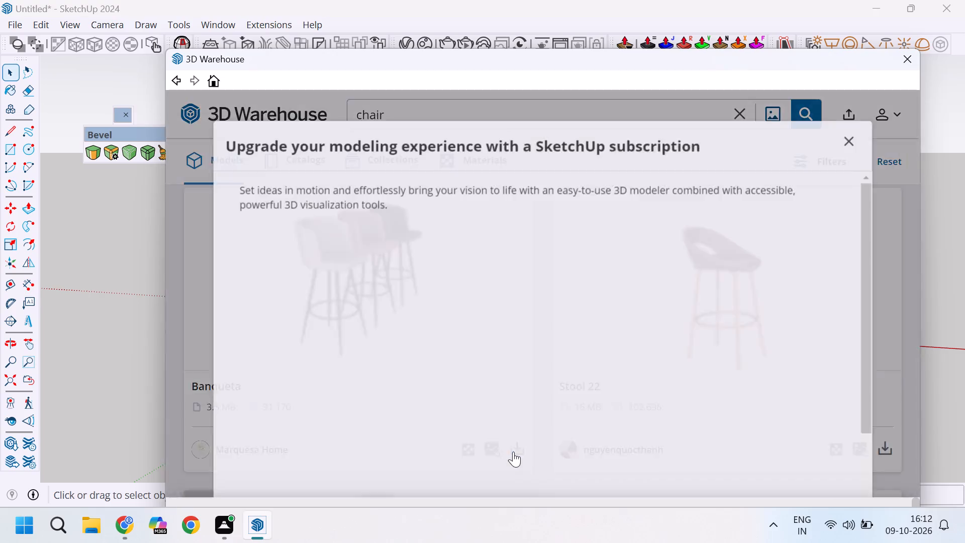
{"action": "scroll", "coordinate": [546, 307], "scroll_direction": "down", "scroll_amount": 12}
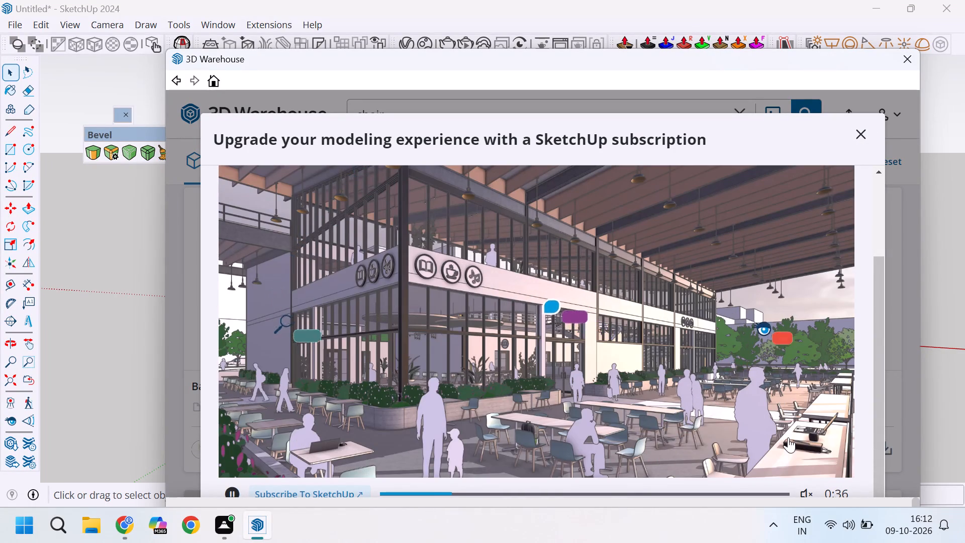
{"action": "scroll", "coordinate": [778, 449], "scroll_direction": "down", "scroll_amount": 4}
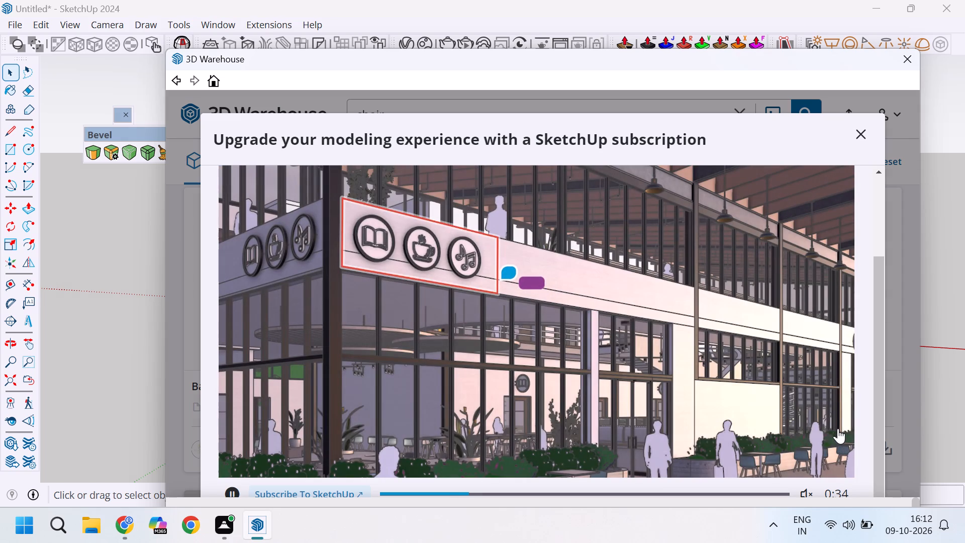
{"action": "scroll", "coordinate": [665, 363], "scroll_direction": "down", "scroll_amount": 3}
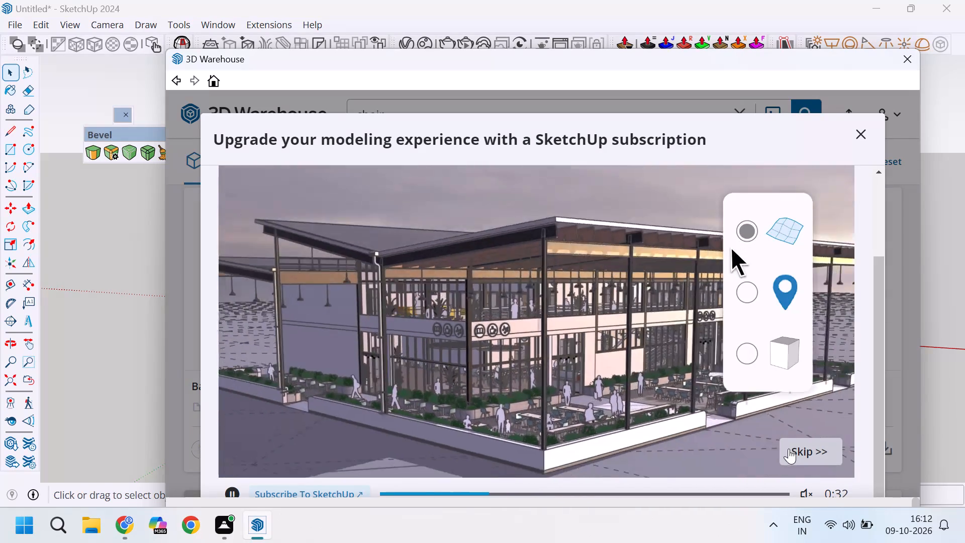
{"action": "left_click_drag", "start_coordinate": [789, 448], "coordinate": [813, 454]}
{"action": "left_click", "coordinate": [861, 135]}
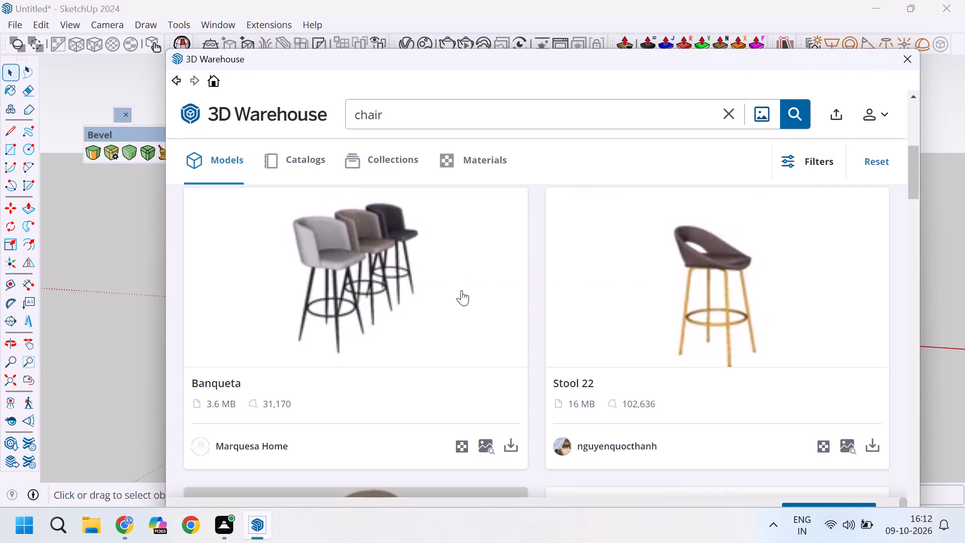
Look through the rest of the similar bar stool models, comparing backrests, upholstery and leg styles for the restaurant's counter seating.
{"action": "scroll", "coordinate": [412, 288], "scroll_direction": "down", "scroll_amount": 7}
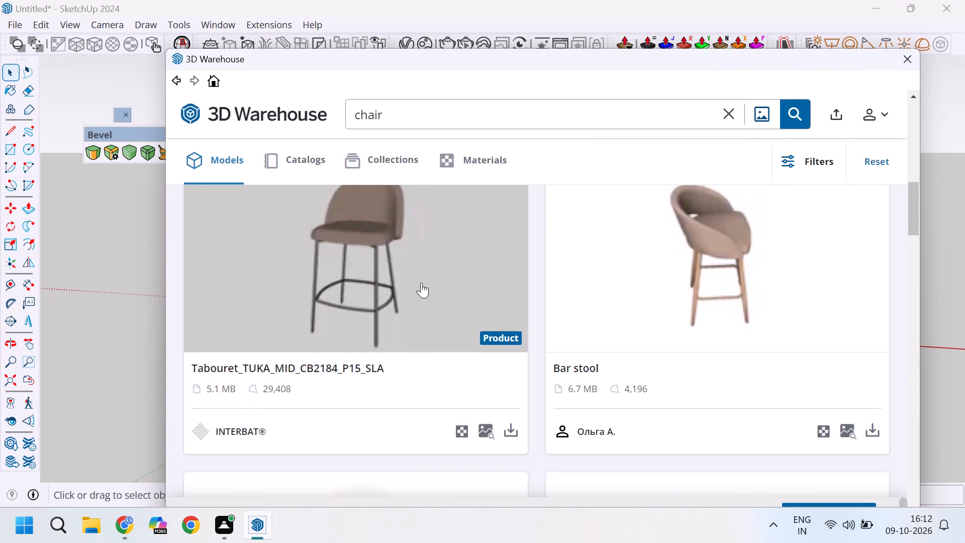
{"action": "scroll", "coordinate": [426, 284], "scroll_direction": "down", "scroll_amount": 1}
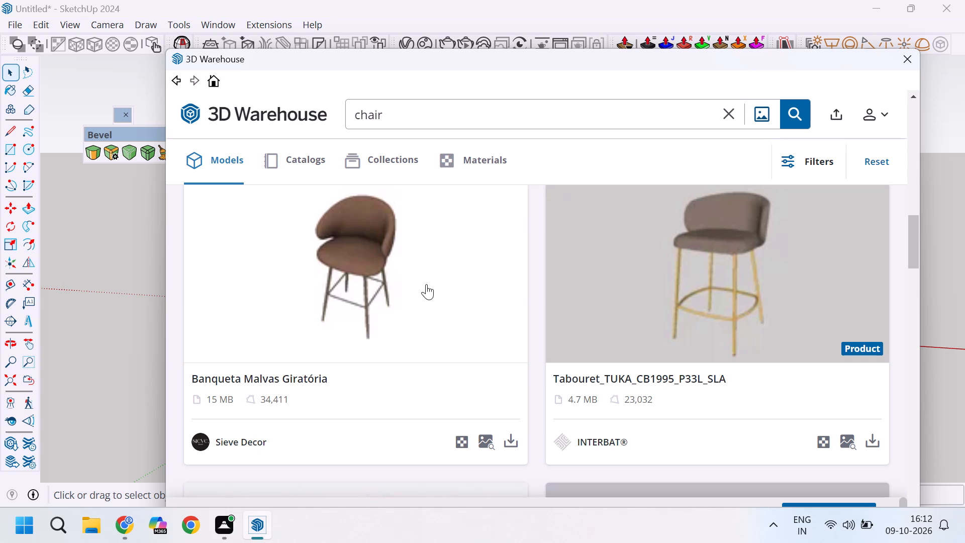
{"action": "scroll", "coordinate": [482, 376], "scroll_direction": "down", "scroll_amount": 4}
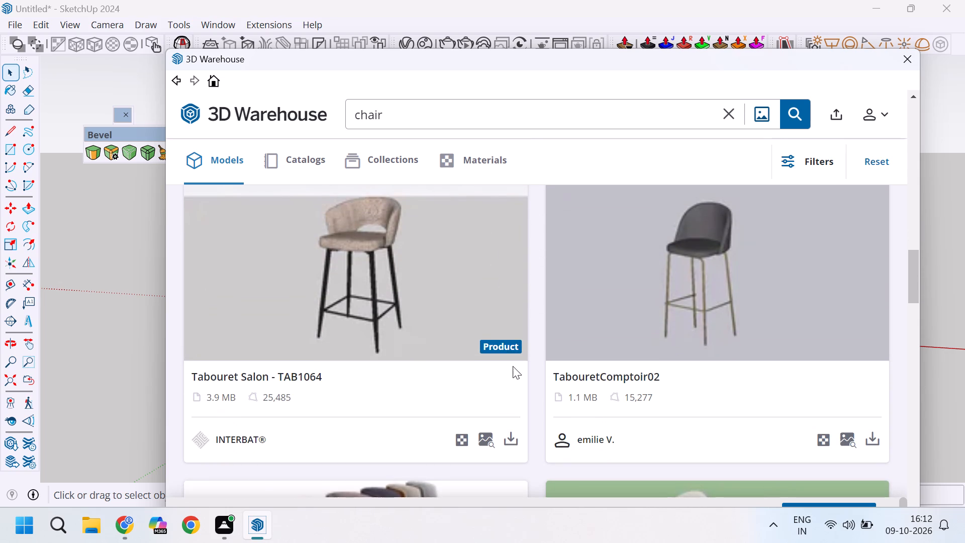
{"action": "scroll", "coordinate": [513, 366], "scroll_direction": "down", "scroll_amount": 3}
{"action": "scroll", "coordinate": [507, 365], "scroll_direction": "up", "scroll_amount": 1}
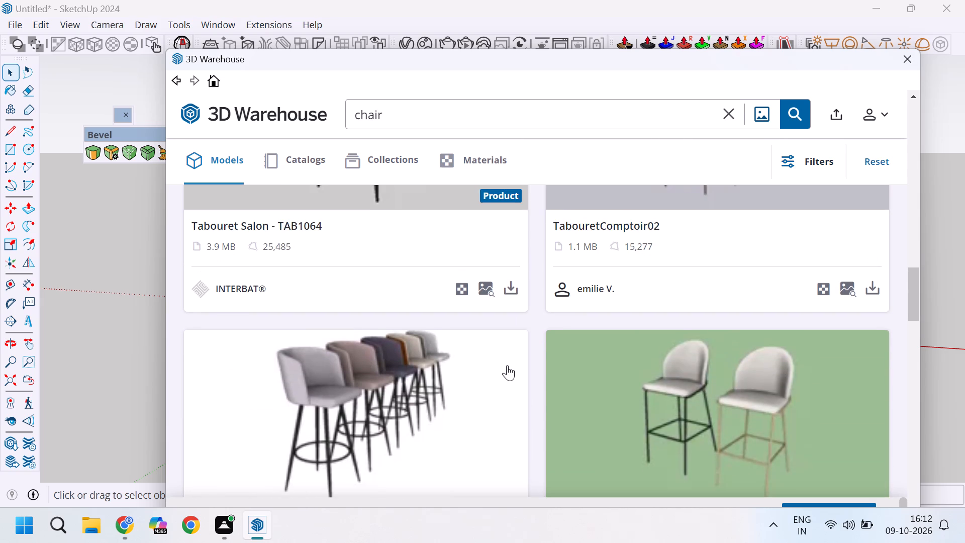
{"action": "scroll", "coordinate": [507, 365], "scroll_direction": "up", "scroll_amount": 3}
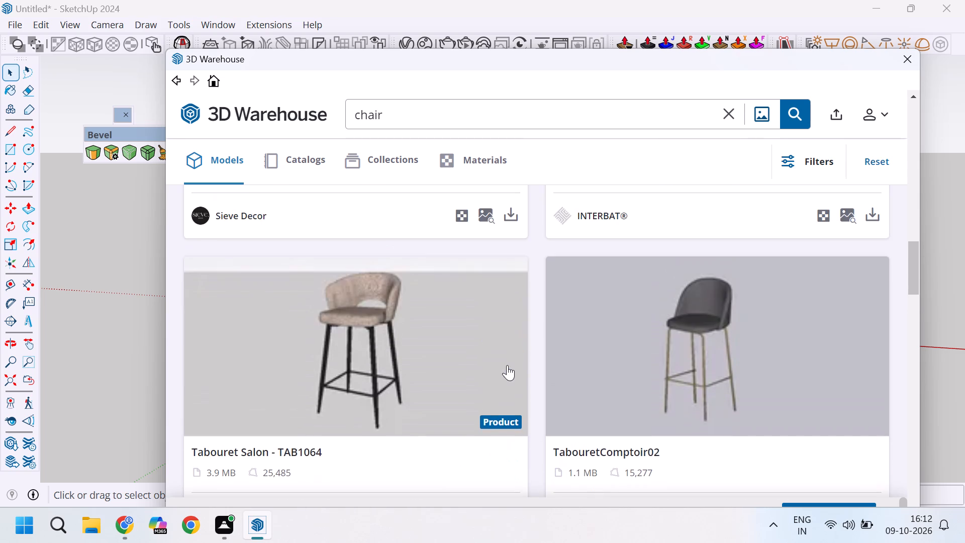
{"action": "scroll", "coordinate": [507, 365], "scroll_direction": "down", "scroll_amount": 1}
{"action": "scroll", "coordinate": [467, 374], "scroll_direction": "down", "scroll_amount": 7}
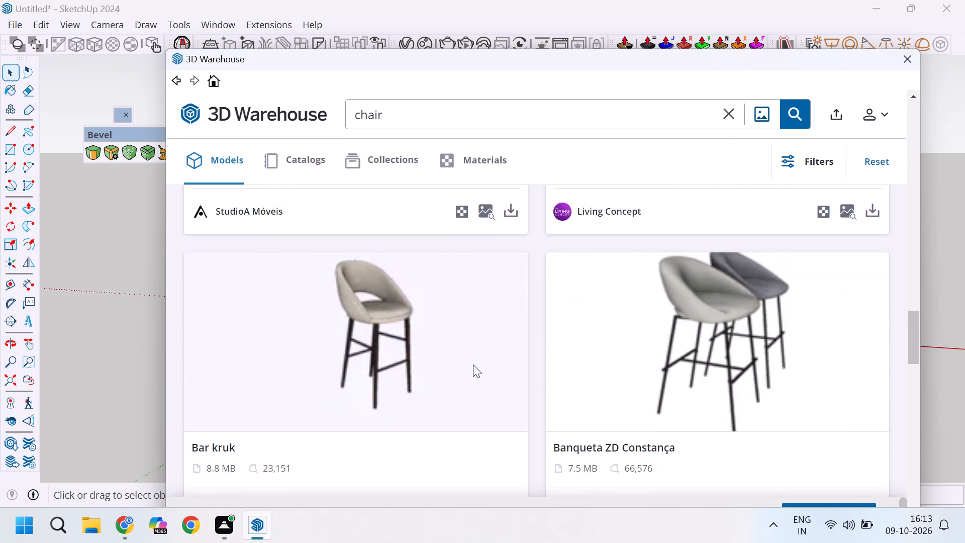
{"action": "scroll", "coordinate": [473, 365], "scroll_direction": "down", "scroll_amount": 7}
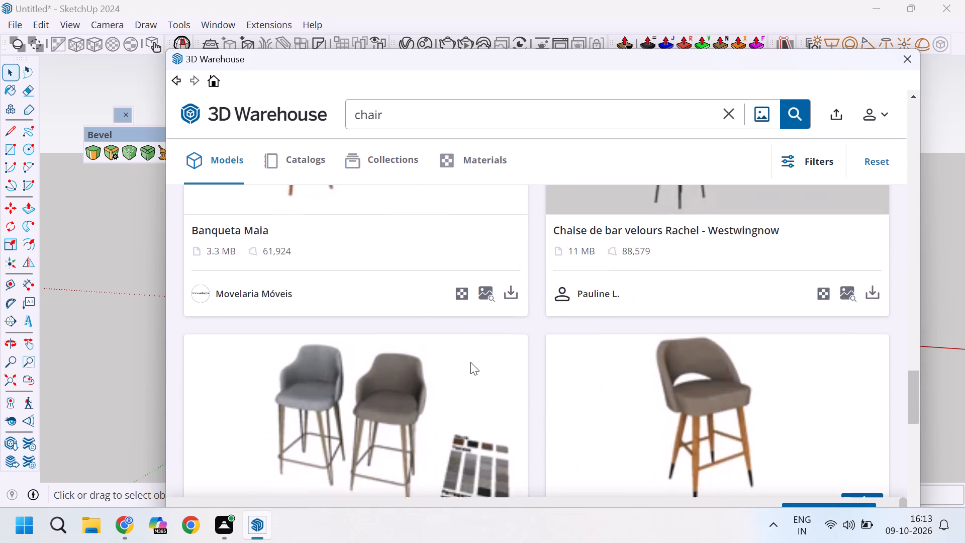
{"action": "scroll", "coordinate": [470, 362], "scroll_direction": "down", "scroll_amount": 5}
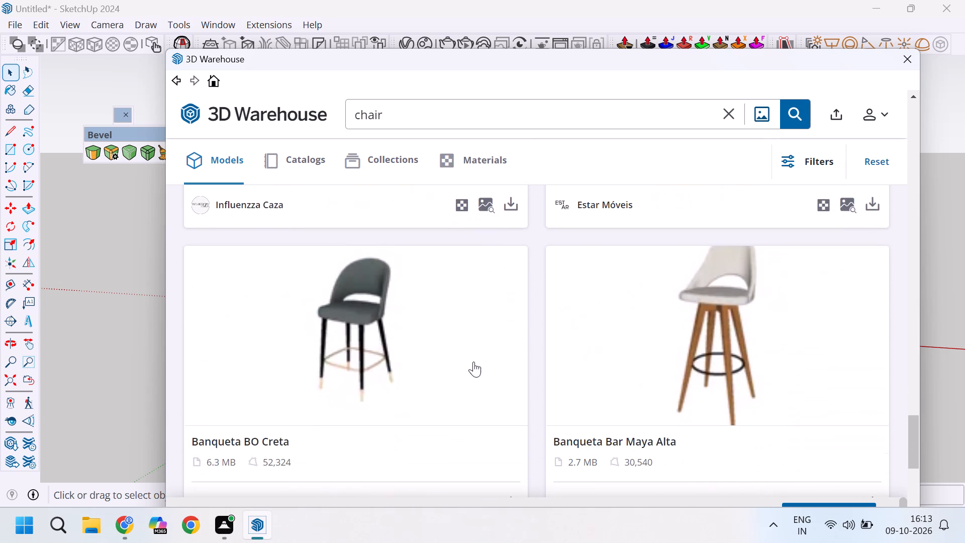
{"action": "scroll", "coordinate": [473, 364], "scroll_direction": "down", "scroll_amount": 14}
{"action": "scroll", "coordinate": [471, 368], "scroll_direction": "up", "scroll_amount": 4}
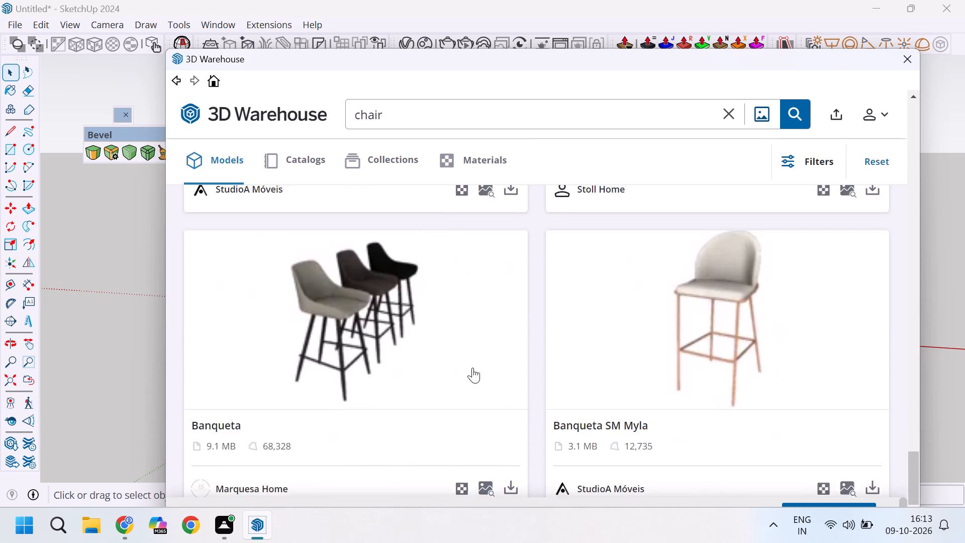
{"action": "scroll", "coordinate": [472, 368], "scroll_direction": "up", "scroll_amount": 6}
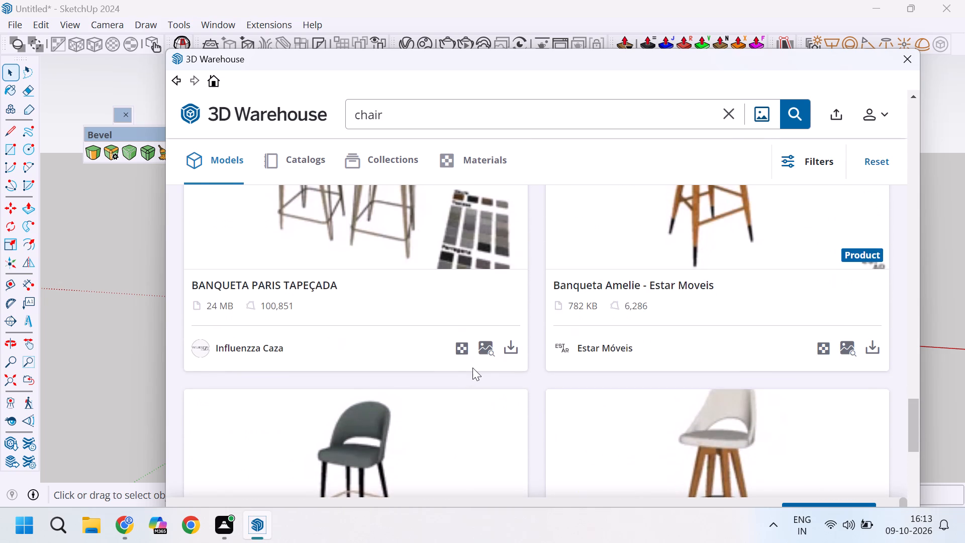
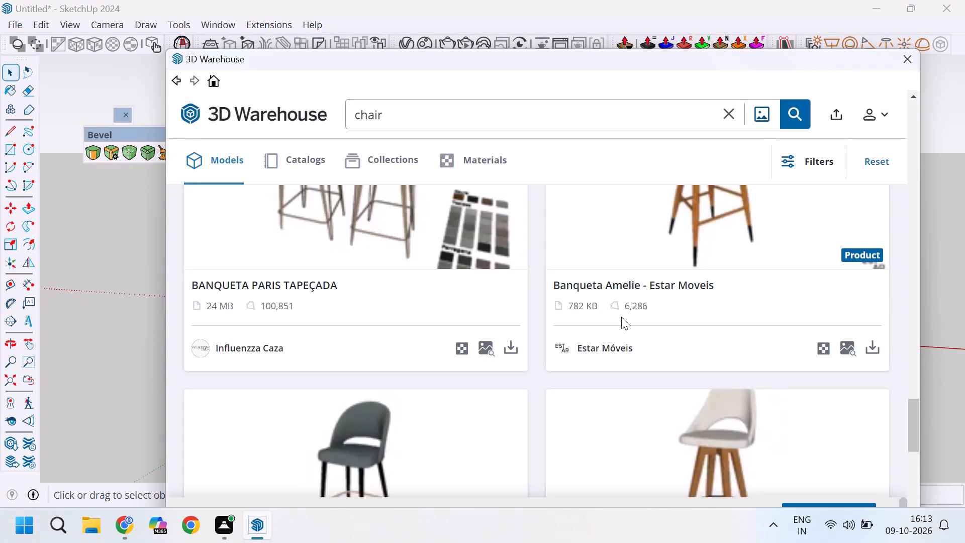
Look back through the similar bar stool models up to the first results, comparing seats, backrests and legs for the restaurant's counter.
{"action": "scroll", "coordinate": [621, 317], "scroll_direction": "down", "scroll_amount": 3}
{"action": "scroll", "coordinate": [623, 315], "scroll_direction": "up", "scroll_amount": 3}
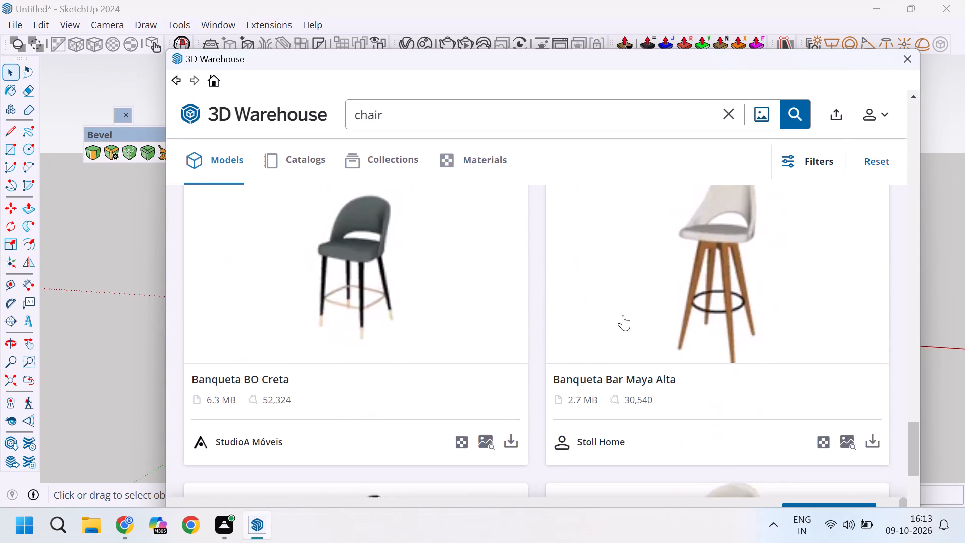
{"action": "scroll", "coordinate": [623, 315], "scroll_direction": "up", "scroll_amount": 5}
{"action": "scroll", "coordinate": [582, 315], "scroll_direction": "down", "scroll_amount": 3}
{"action": "scroll", "coordinate": [584, 301], "scroll_direction": "up", "scroll_amount": 3}
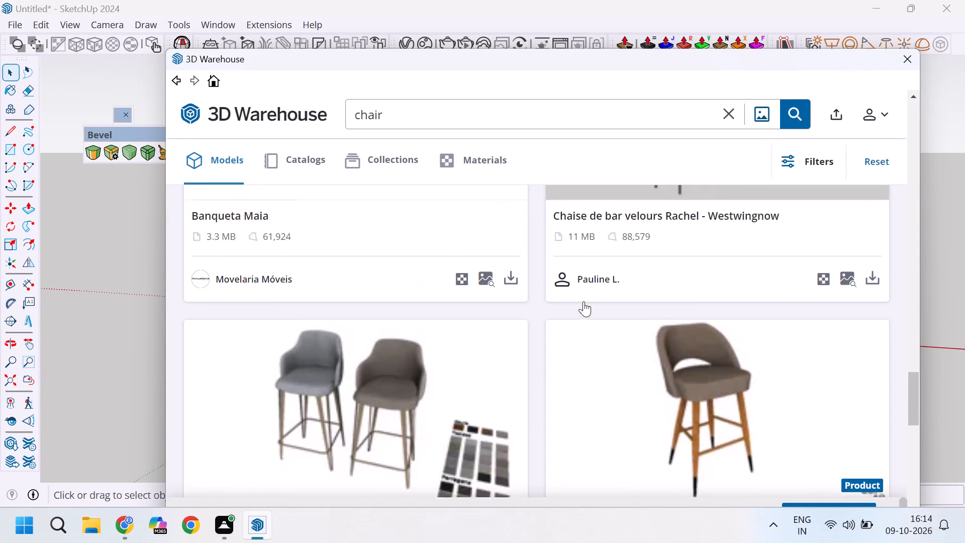
{"action": "scroll", "coordinate": [587, 302], "scroll_direction": "down", "scroll_amount": 1}
{"action": "scroll", "coordinate": [595, 301], "scroll_direction": "up", "scroll_amount": 6}
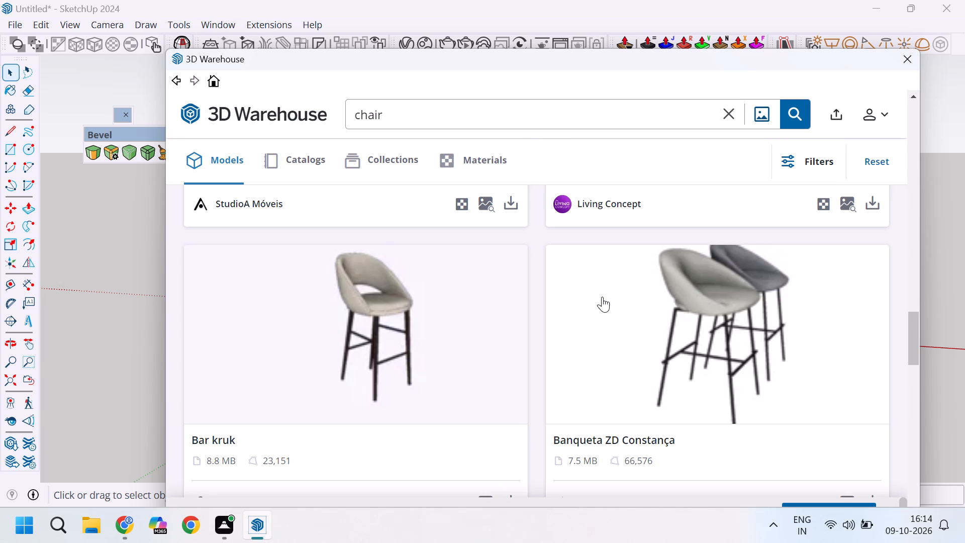
{"action": "scroll", "coordinate": [612, 290], "scroll_direction": "down", "scroll_amount": 3}
{"action": "scroll", "coordinate": [533, 289], "scroll_direction": "up", "scroll_amount": 6}
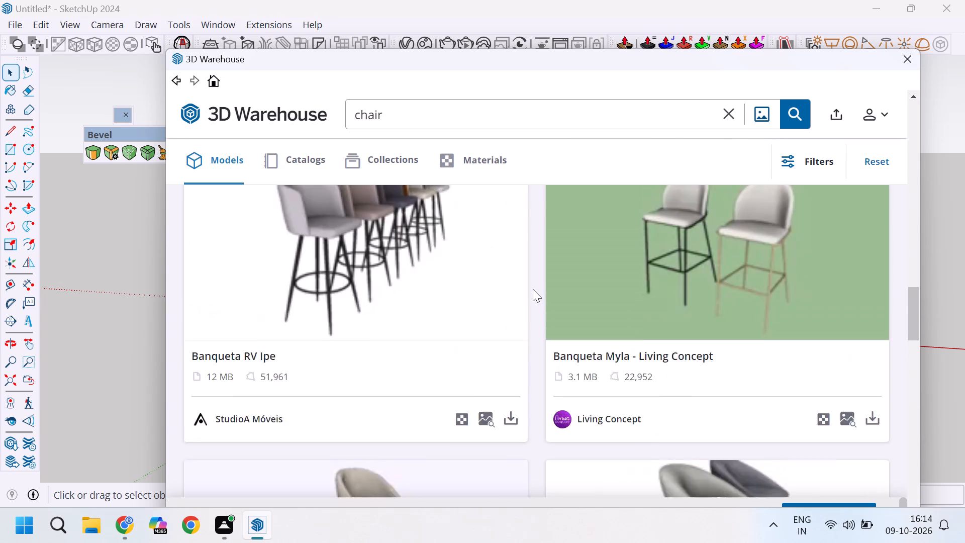
{"action": "scroll", "coordinate": [531, 290], "scroll_direction": "up", "scroll_amount": 5}
{"action": "scroll", "coordinate": [532, 289], "scroll_direction": "down", "scroll_amount": 1}
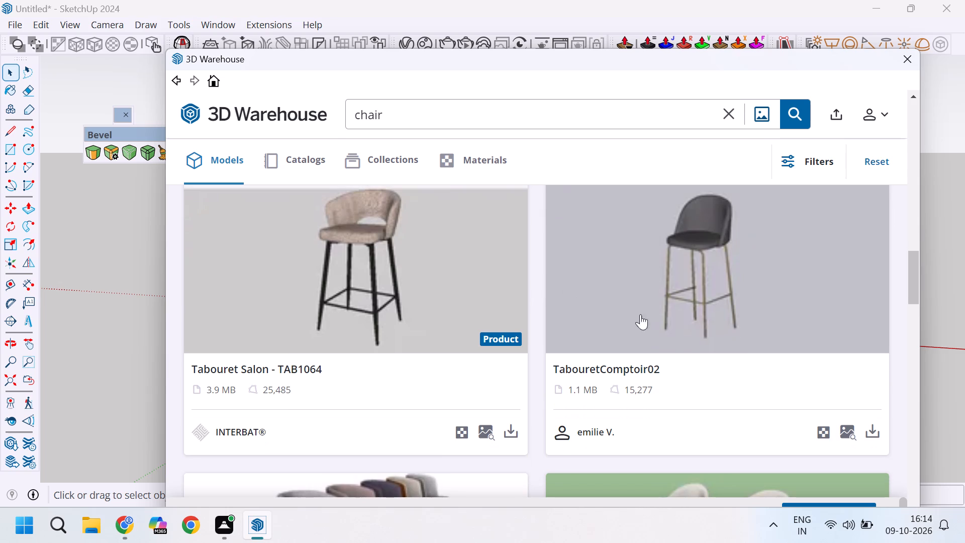
{"action": "scroll", "coordinate": [729, 352], "scroll_direction": "up", "scroll_amount": 2}
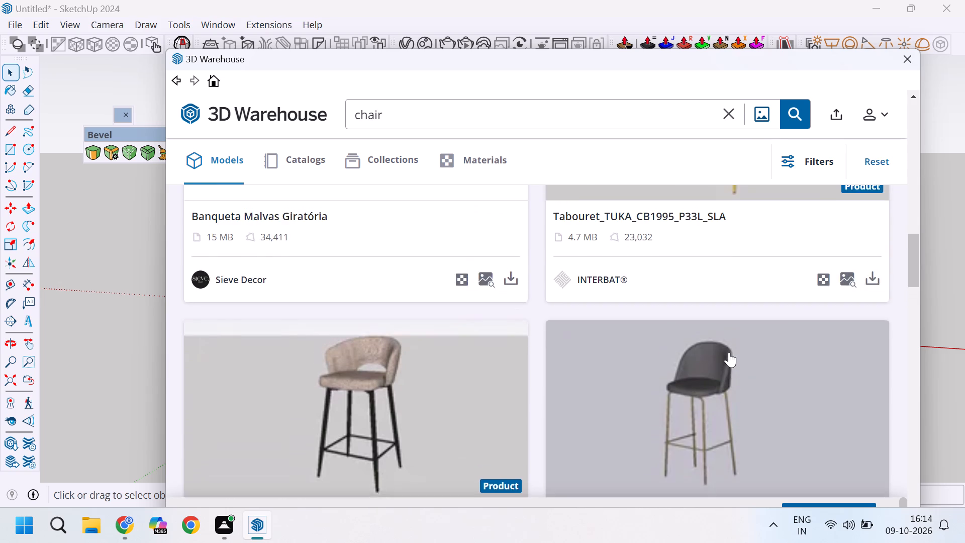
{"action": "scroll", "coordinate": [729, 352], "scroll_direction": "up", "scroll_amount": 3}
{"action": "scroll", "coordinate": [729, 352], "scroll_direction": "down", "scroll_amount": 2}
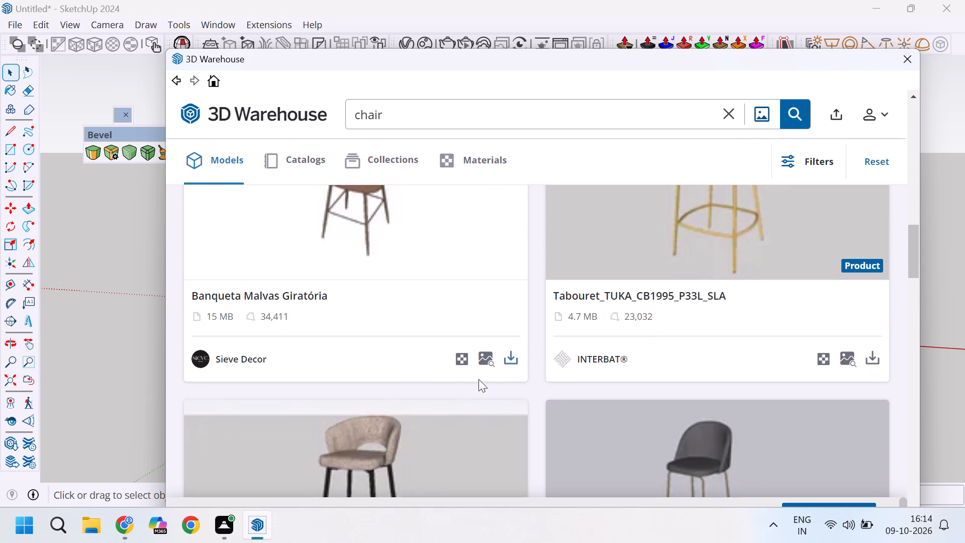
{"action": "scroll", "coordinate": [478, 379], "scroll_direction": "down", "scroll_amount": 1}
{"action": "scroll", "coordinate": [392, 382], "scroll_direction": "up", "scroll_amount": 2}
{"action": "scroll", "coordinate": [428, 364], "scroll_direction": "up", "scroll_amount": 2}
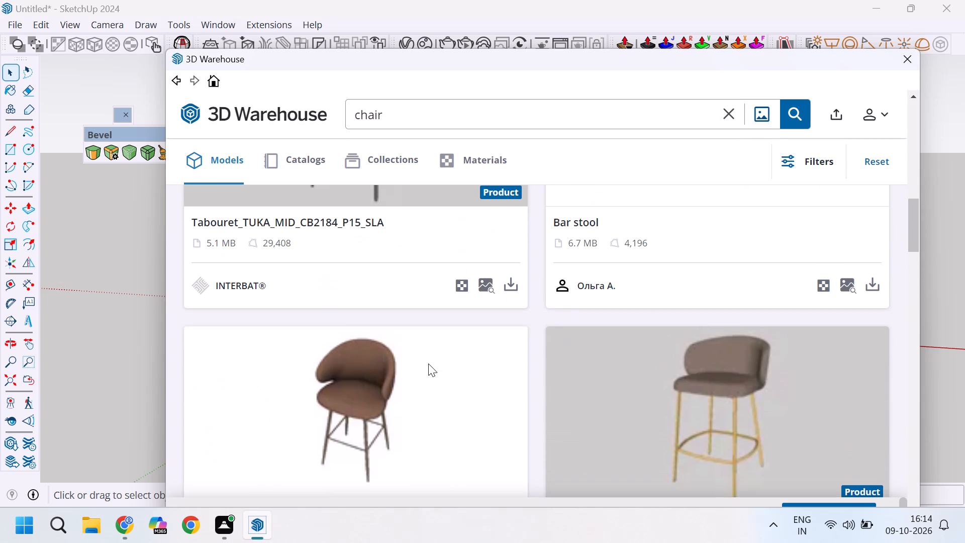
{"action": "scroll", "coordinate": [428, 364], "scroll_direction": "up", "scroll_amount": 3}
{"action": "scroll", "coordinate": [431, 359], "scroll_direction": "down", "scroll_amount": 1}
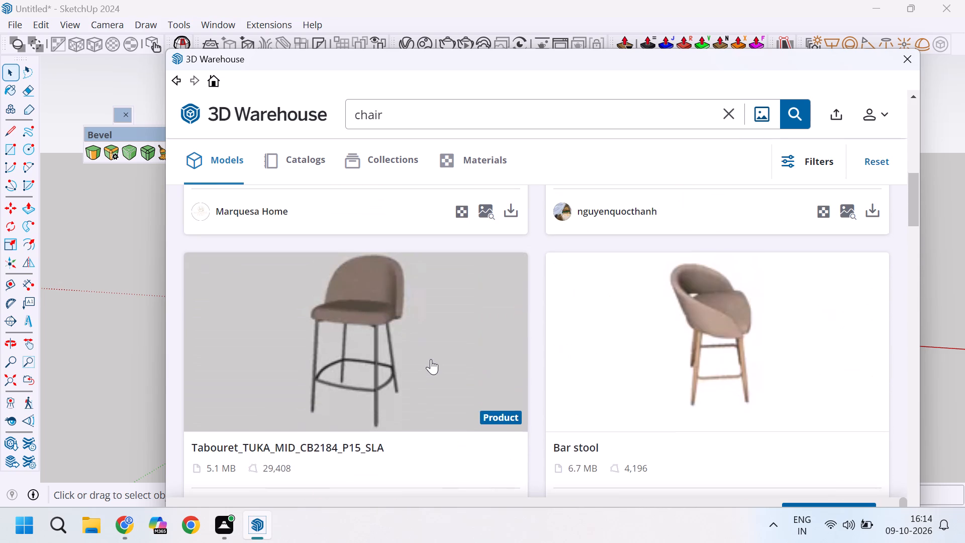
{"action": "scroll", "coordinate": [431, 359], "scroll_direction": "up", "scroll_amount": 5}
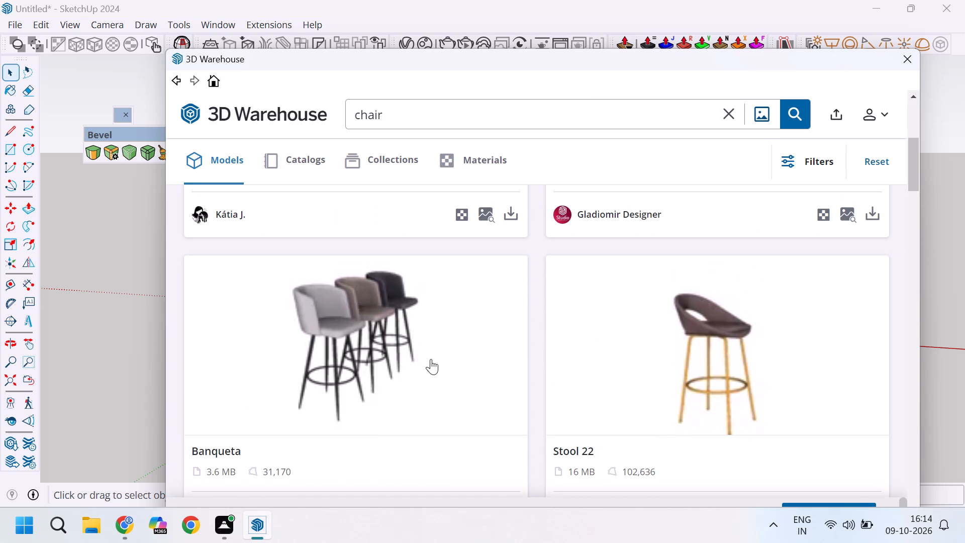
{"action": "scroll", "coordinate": [431, 359], "scroll_direction": "up", "scroll_amount": 4}
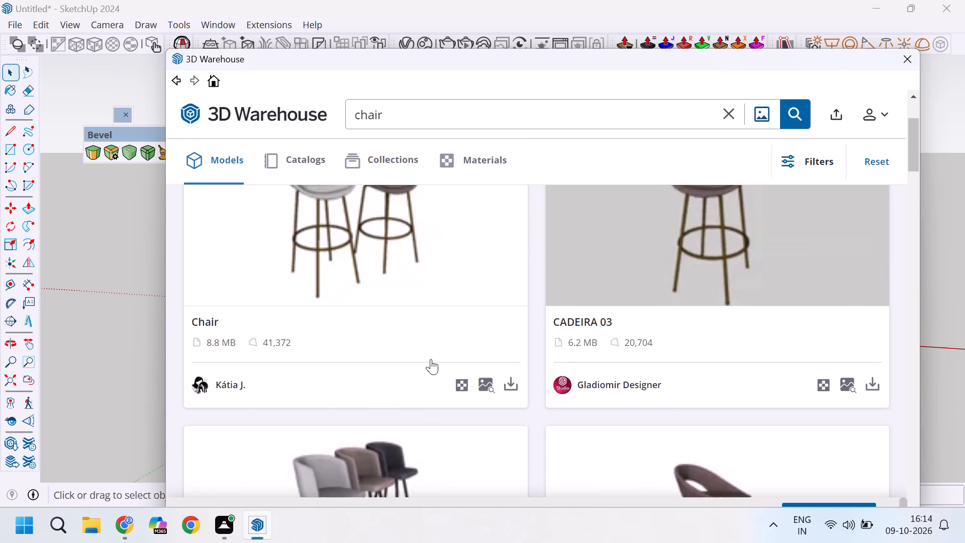
{"action": "scroll", "coordinate": [431, 359], "scroll_direction": "up", "scroll_amount": 1}
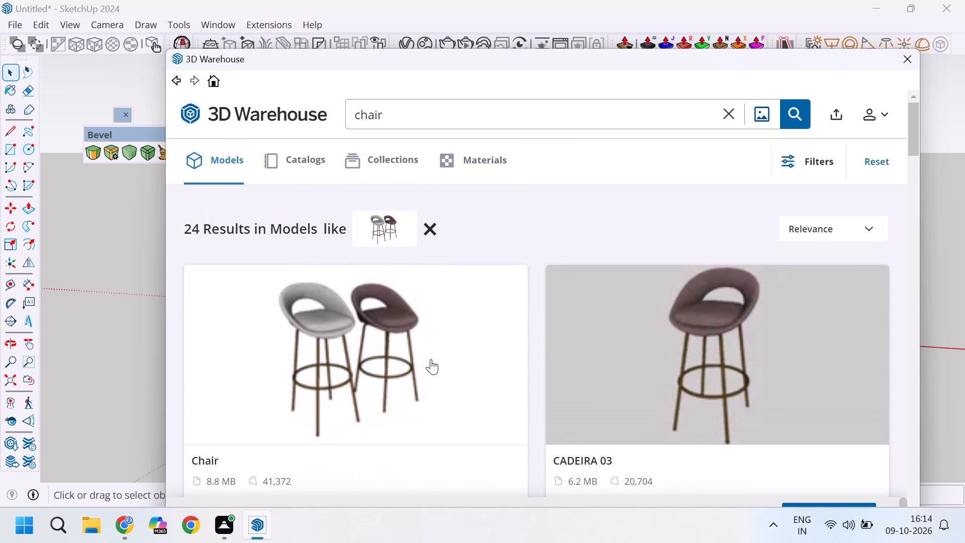
{"action": "scroll", "coordinate": [431, 359], "scroll_direction": "up", "scroll_amount": 3}
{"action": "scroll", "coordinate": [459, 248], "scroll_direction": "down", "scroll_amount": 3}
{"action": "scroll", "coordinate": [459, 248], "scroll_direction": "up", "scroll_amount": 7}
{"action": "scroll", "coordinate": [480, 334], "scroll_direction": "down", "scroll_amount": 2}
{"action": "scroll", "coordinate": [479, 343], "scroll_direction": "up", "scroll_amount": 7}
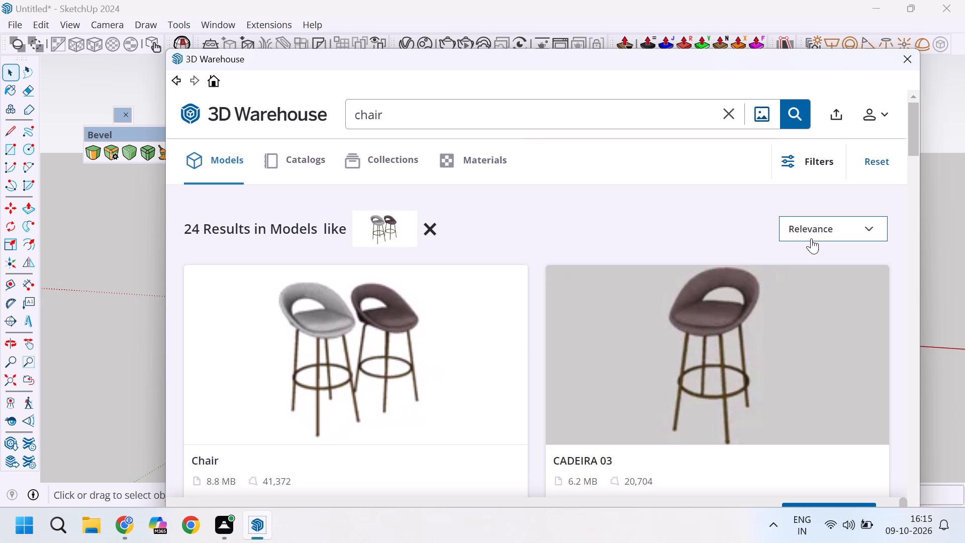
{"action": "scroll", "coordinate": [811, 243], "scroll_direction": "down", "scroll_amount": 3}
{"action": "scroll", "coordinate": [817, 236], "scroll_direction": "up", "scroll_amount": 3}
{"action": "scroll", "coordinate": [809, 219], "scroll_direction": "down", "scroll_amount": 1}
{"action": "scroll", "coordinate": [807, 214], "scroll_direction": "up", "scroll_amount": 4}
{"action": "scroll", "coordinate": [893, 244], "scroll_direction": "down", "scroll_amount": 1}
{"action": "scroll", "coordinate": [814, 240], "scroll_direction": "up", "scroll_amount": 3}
Check the first few similar bar stool models once more and close 3D Warehouse.
{"action": "scroll", "coordinate": [707, 267], "scroll_direction": "down", "scroll_amount": 2}
{"action": "scroll", "coordinate": [615, 262], "scroll_direction": "down", "scroll_amount": 3}
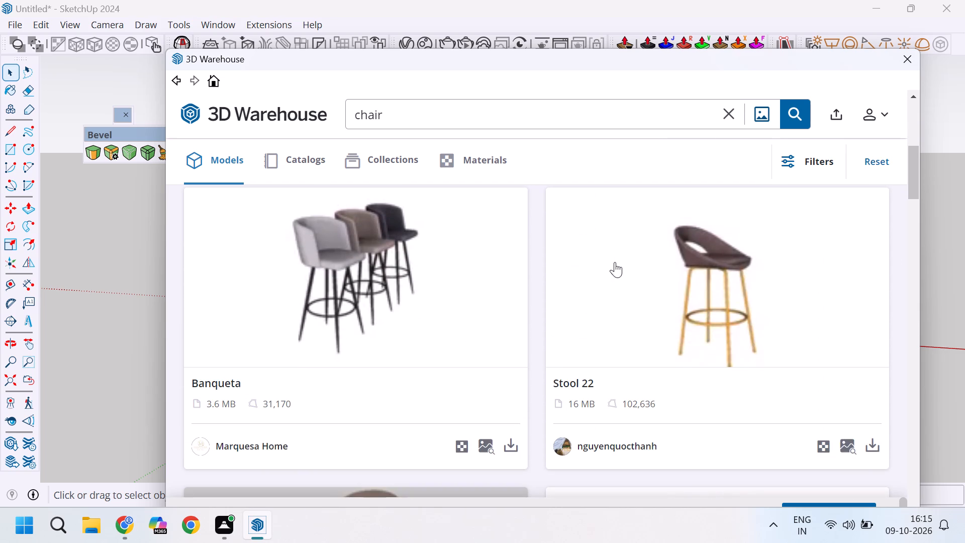
{"action": "scroll", "coordinate": [615, 262], "scroll_direction": "down", "scroll_amount": 3}
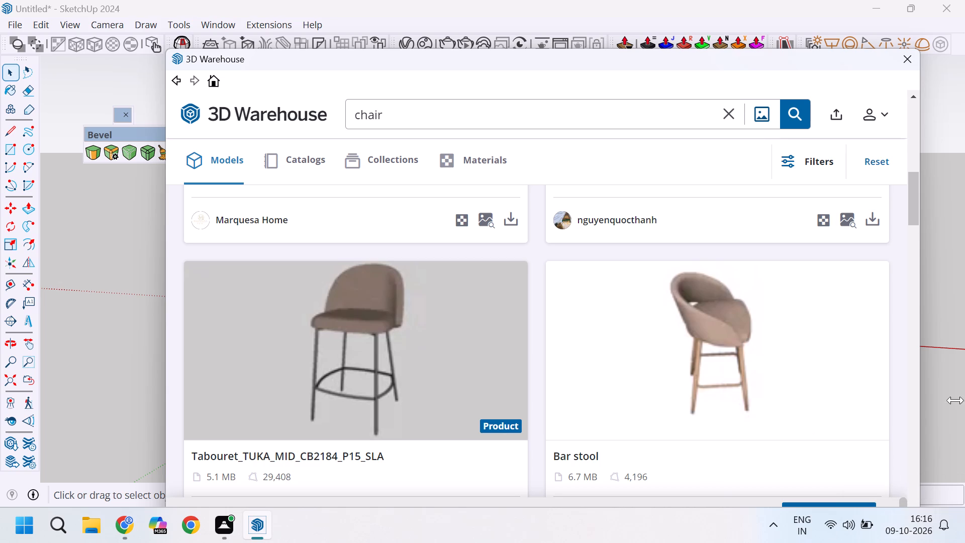
{"action": "left_click", "coordinate": [905, 68]}
Review the list of installed extensions in the Extension Manager.
{"action": "right_click", "coordinate": [672, 26]}
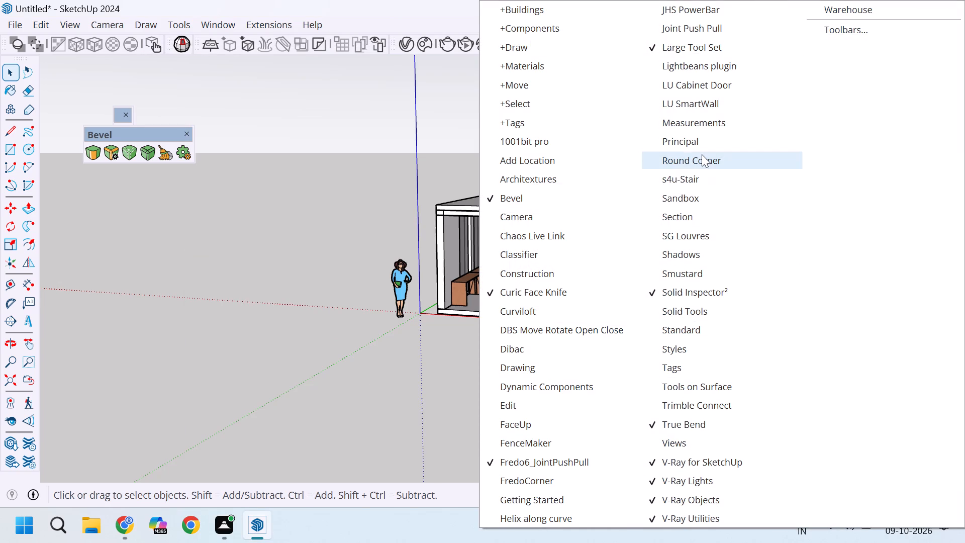
{"action": "left_click", "coordinate": [281, 24]}
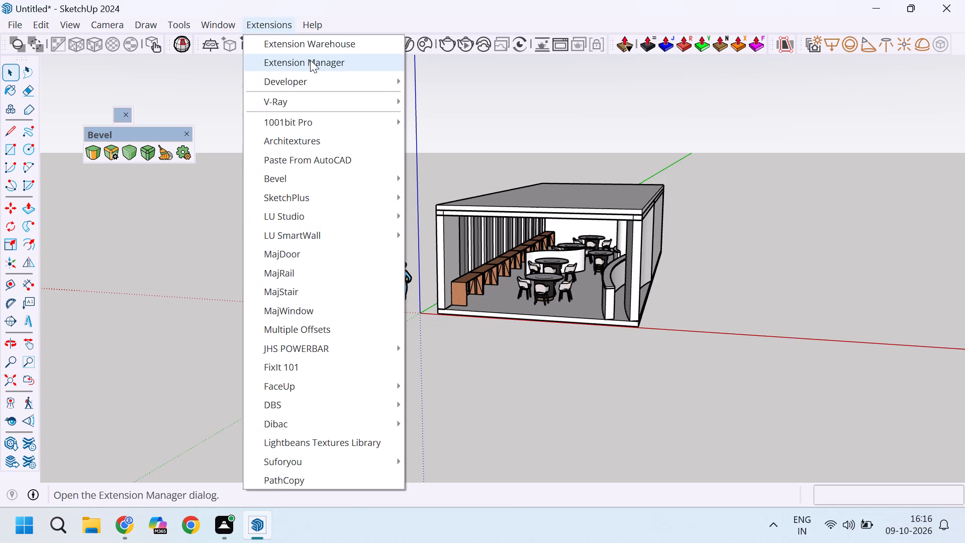
{"action": "left_click", "coordinate": [310, 60]}
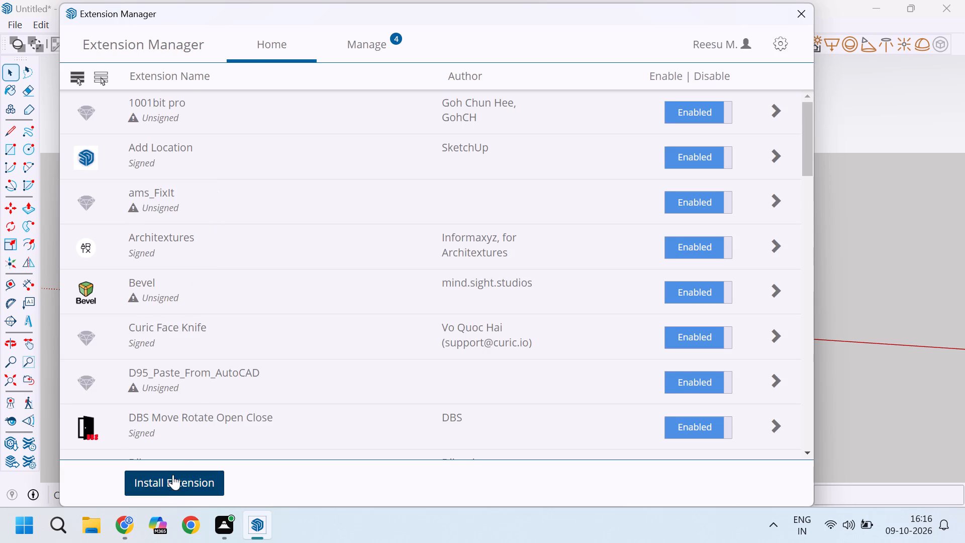
{"action": "scroll", "coordinate": [254, 348], "scroll_direction": "down", "scroll_amount": 7}
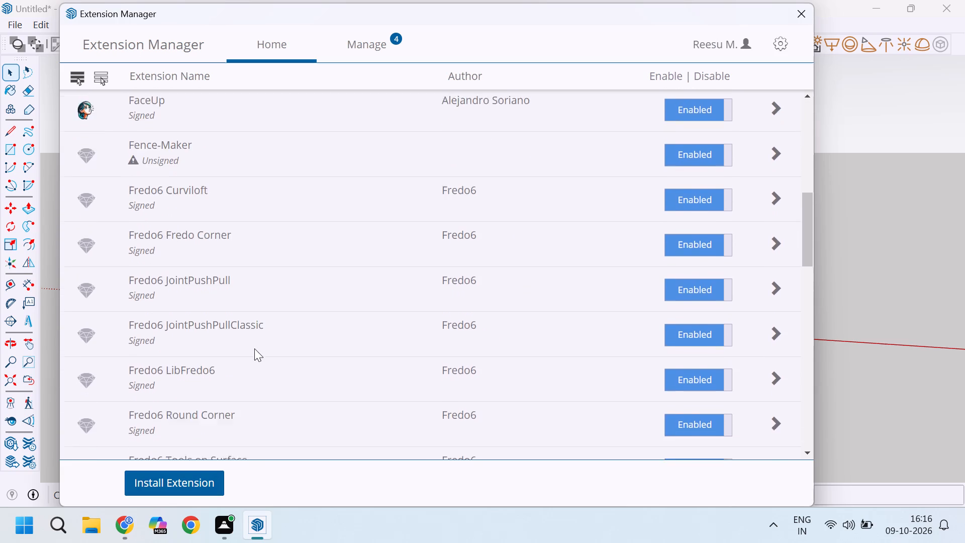
{"action": "scroll", "coordinate": [254, 348], "scroll_direction": "down", "scroll_amount": 9}
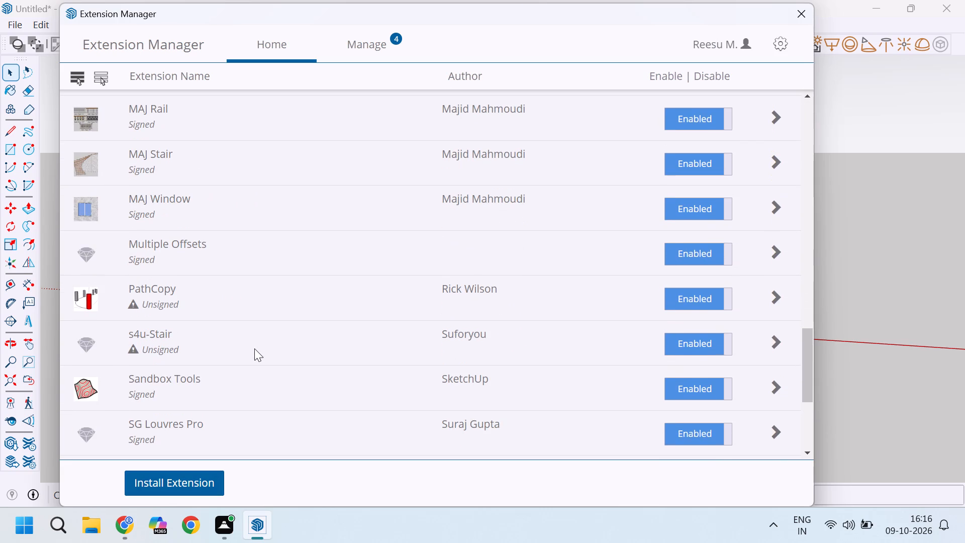
{"action": "scroll", "coordinate": [254, 348], "scroll_direction": "down", "scroll_amount": 1}
Look for an extension installer file in the Downloads folder, and leave the Extension Manager without installing anything.
{"action": "left_click", "coordinate": [183, 480]}
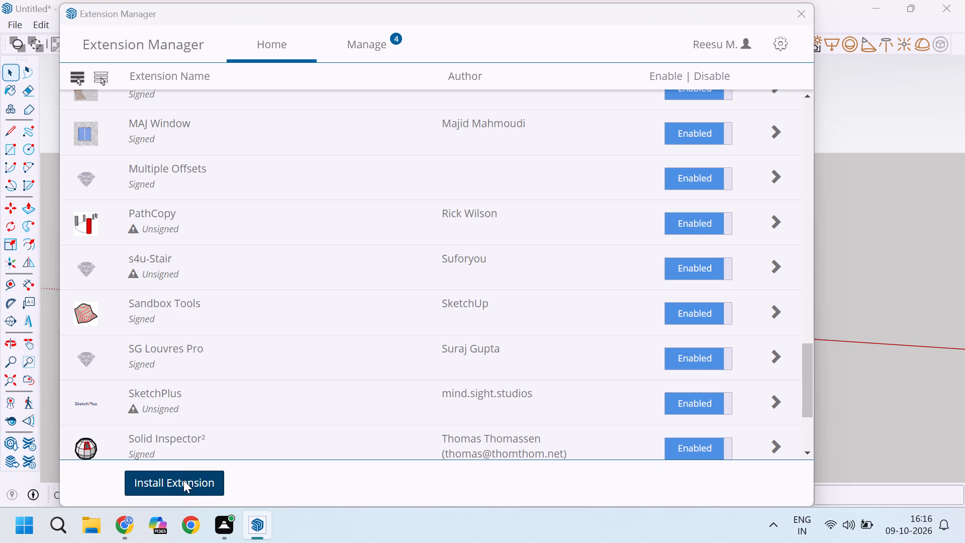
{"action": "scroll", "coordinate": [131, 251], "scroll_direction": "up", "scroll_amount": 2}
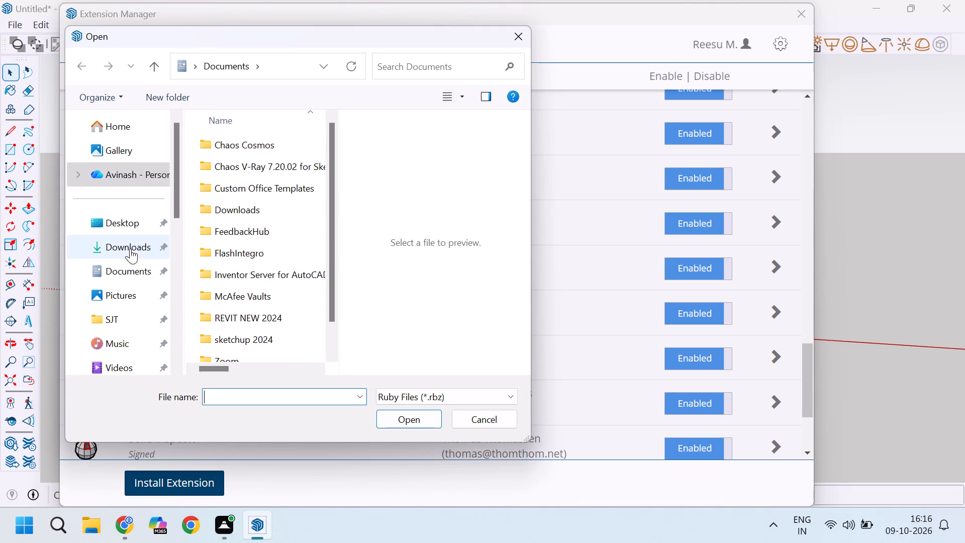
{"action": "left_click", "coordinate": [130, 248]}
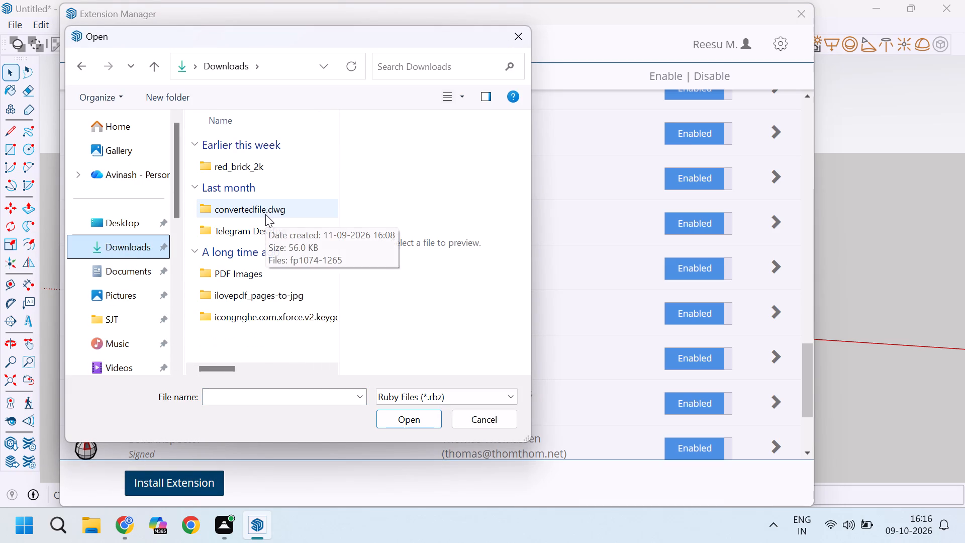
{"action": "scroll", "coordinate": [265, 214], "scroll_direction": "down", "scroll_amount": 2}
{"action": "scroll", "coordinate": [265, 214], "scroll_direction": "up", "scroll_amount": 5}
{"action": "left_click", "coordinate": [522, 39]}
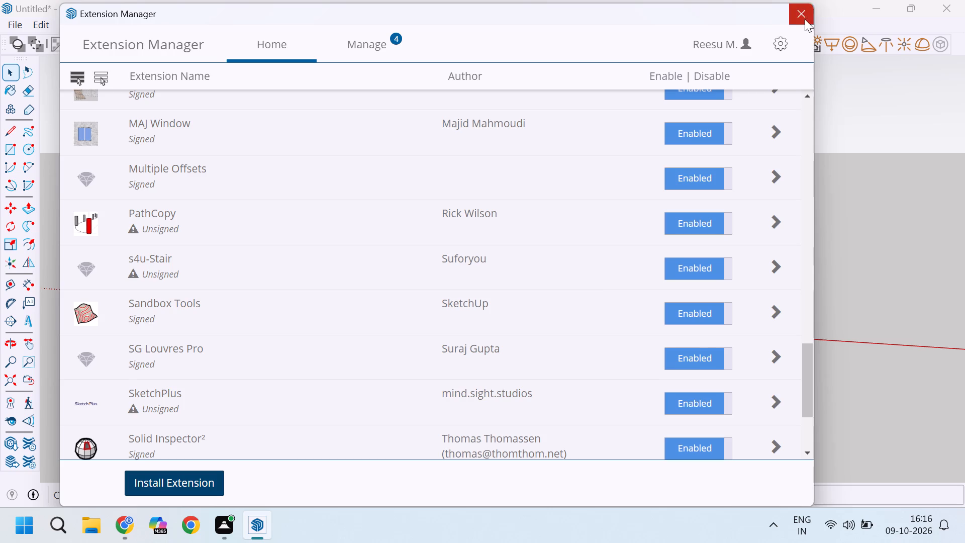
{"action": "left_click", "coordinate": [805, 19]}
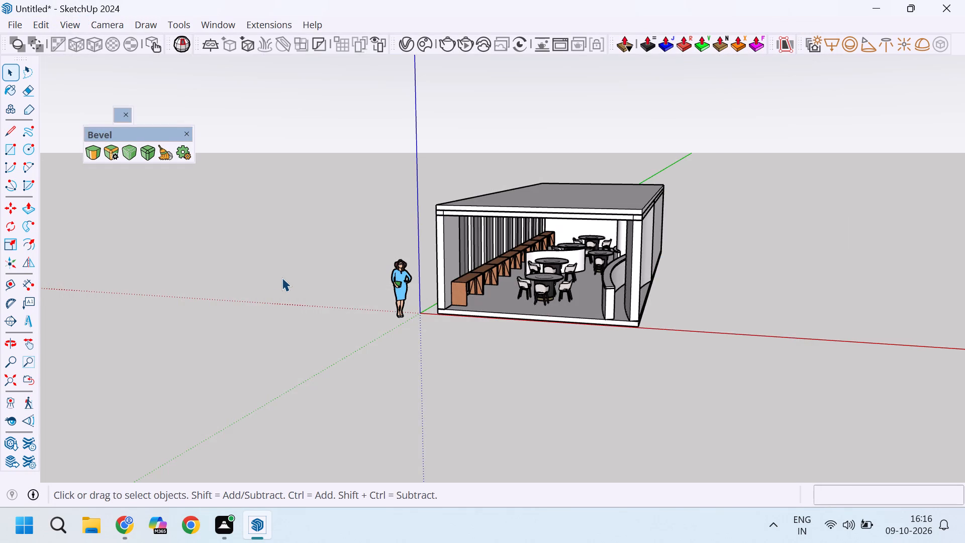
Inspect the restaurant interior around the curved counter, round column and dining tables.
{"action": "scroll", "coordinate": [399, 240], "scroll_direction": "up", "scroll_amount": 3}
{"action": "middle_click_drag", "start_coordinate": [454, 273], "coordinate": [490, 196]}
{"action": "scroll", "coordinate": [465, 271], "scroll_direction": "up", "scroll_amount": 1}
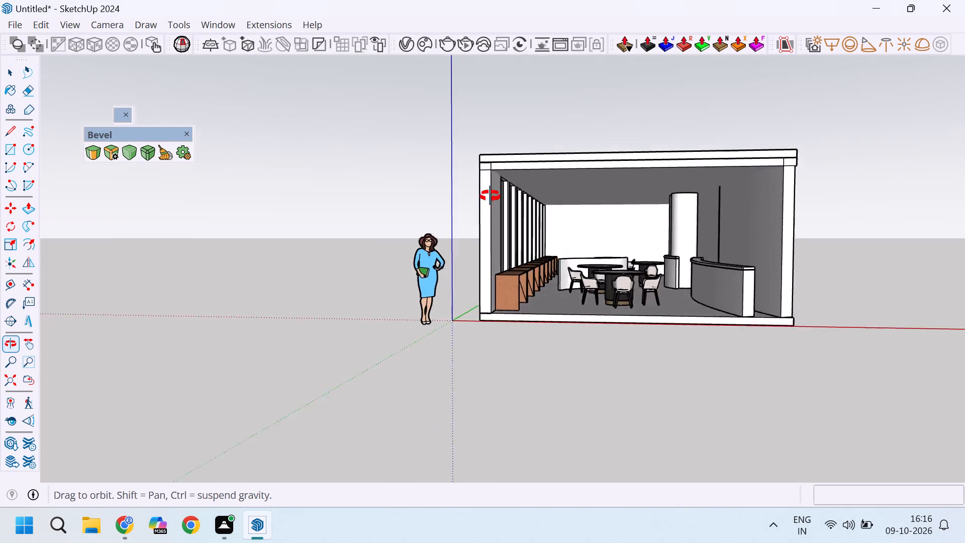
{"action": "middle_click_drag", "start_coordinate": [490, 196], "coordinate": [489, 196]}
{"action": "scroll", "coordinate": [720, 196], "scroll_direction": "up", "scroll_amount": 4}
{"action": "middle_click_drag", "start_coordinate": [698, 206], "coordinate": [711, 245]}
{"action": "scroll", "coordinate": [737, 260], "scroll_direction": "up", "scroll_amount": 5}
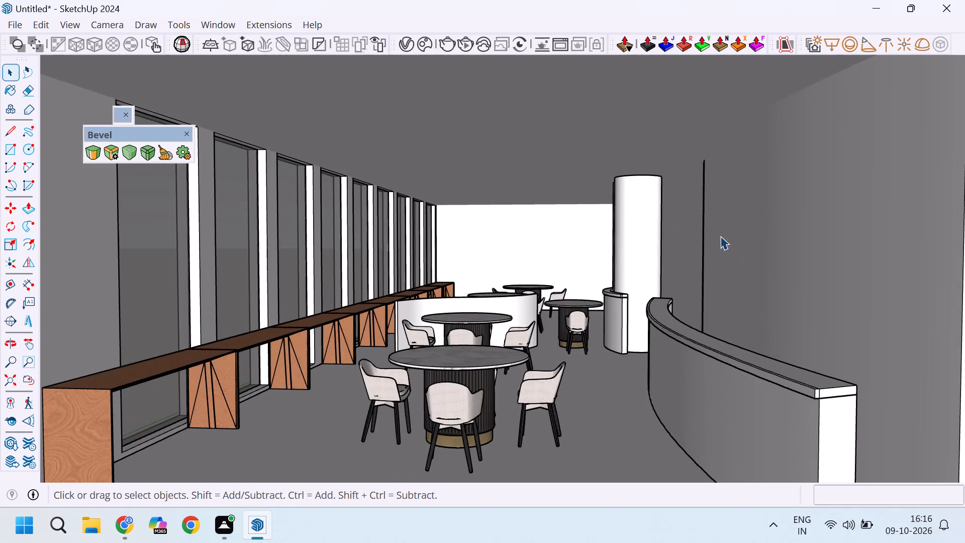
{"action": "middle_click_drag", "start_coordinate": [728, 253], "coordinate": [776, 297]}
{"action": "scroll", "coordinate": [735, 278], "scroll_direction": "up", "scroll_amount": 5}
{"action": "scroll", "coordinate": [663, 240], "scroll_direction": "up", "scroll_amount": 5}
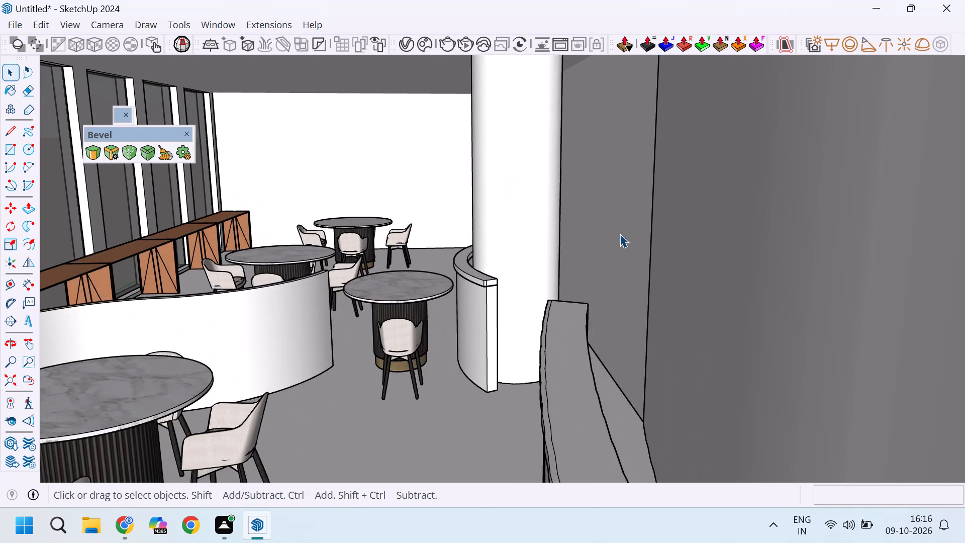
{"action": "middle_click_drag", "start_coordinate": [619, 233], "coordinate": [577, 213]}
{"action": "middle_click", "coordinate": [577, 213]}
{"action": "scroll", "coordinate": [572, 187], "scroll_direction": "down", "scroll_amount": 4}
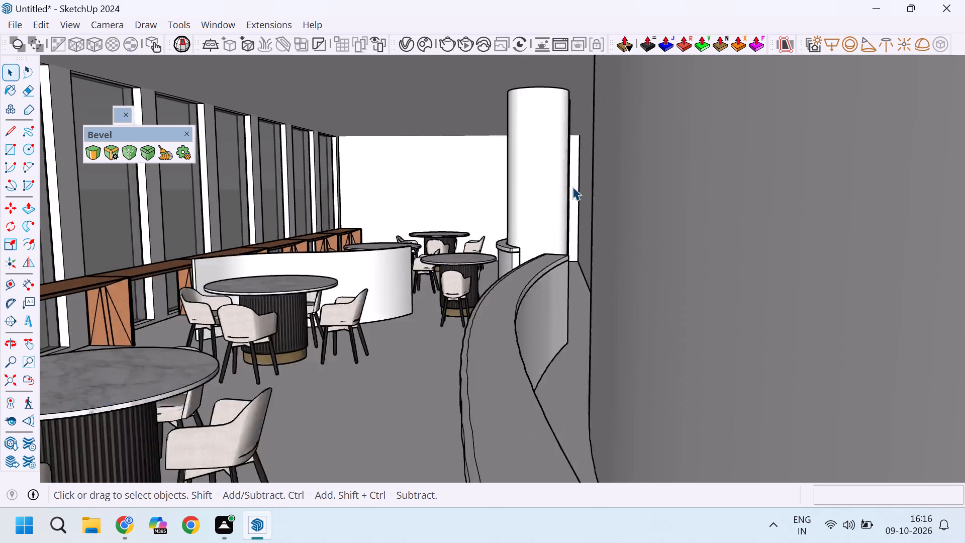
{"action": "scroll", "coordinate": [572, 187], "scroll_direction": "down", "scroll_amount": 7}
{"action": "middle_click_drag", "start_coordinate": [527, 224], "coordinate": [539, 252]}
{"action": "scroll", "coordinate": [536, 247], "scroll_direction": "up", "scroll_amount": 5}
{"action": "scroll", "coordinate": [439, 219], "scroll_direction": "down", "scroll_amount": 2}
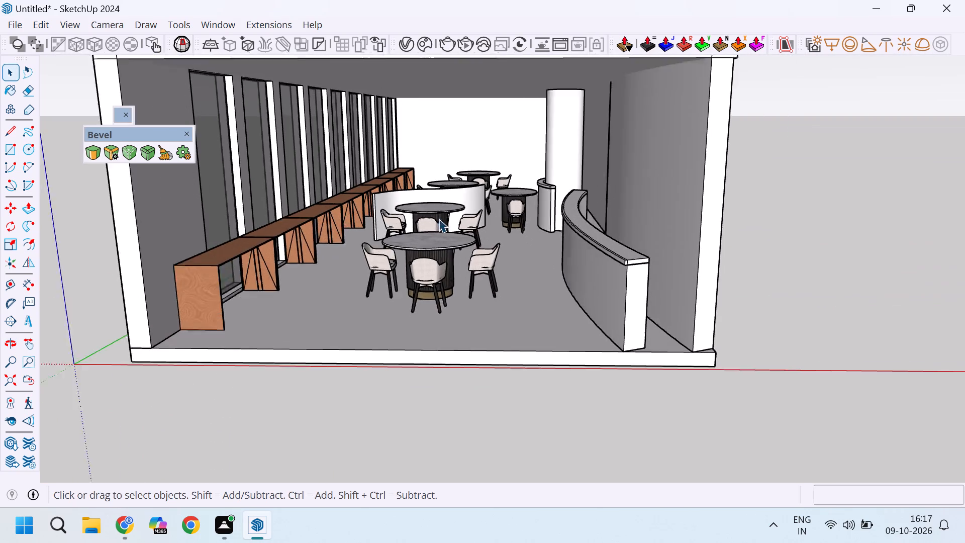
{"action": "scroll", "coordinate": [299, 214], "scroll_direction": "up", "scroll_amount": 3}
{"action": "scroll", "coordinate": [326, 202], "scroll_direction": "down", "scroll_amount": 2}
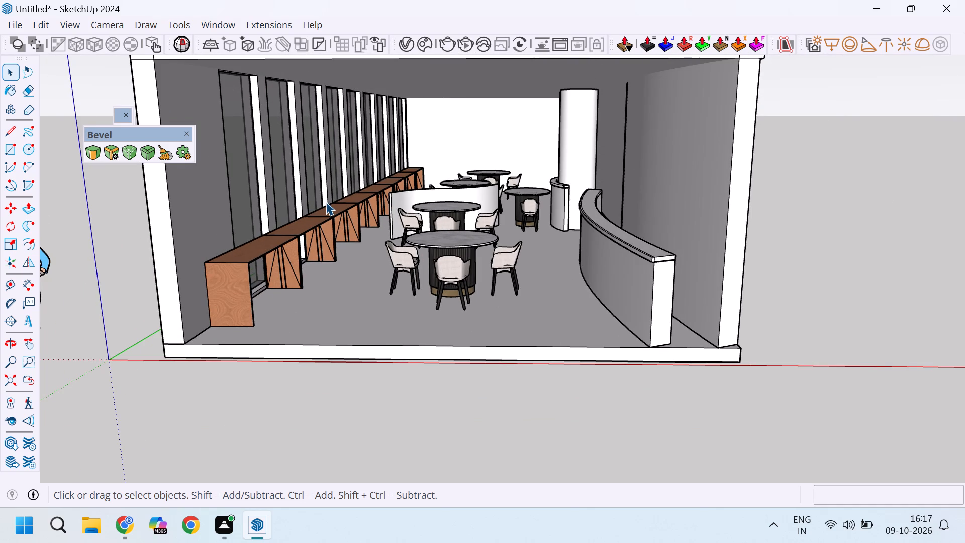
Examine the room shell from outside, from below and through the open front, including the window wall beside the wooden counter.
{"action": "scroll", "coordinate": [167, 247], "scroll_direction": "down", "scroll_amount": 3}
{"action": "middle_click_drag", "start_coordinate": [390, 267], "coordinate": [315, 272]}
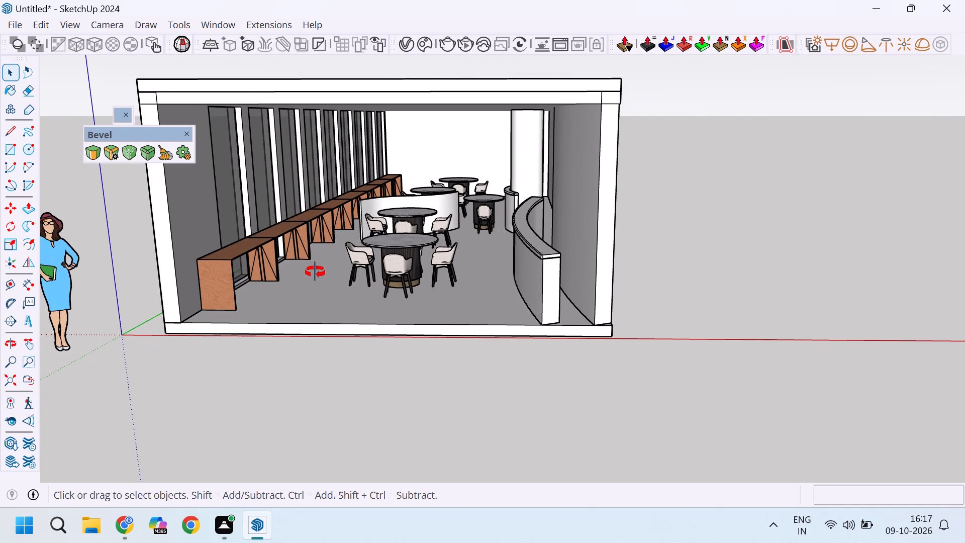
{"action": "middle_click_drag", "start_coordinate": [315, 272], "coordinate": [308, 275]}
{"action": "middle_click", "coordinate": [308, 275]}
{"action": "scroll", "coordinate": [301, 276], "scroll_direction": "down", "scroll_amount": 4}
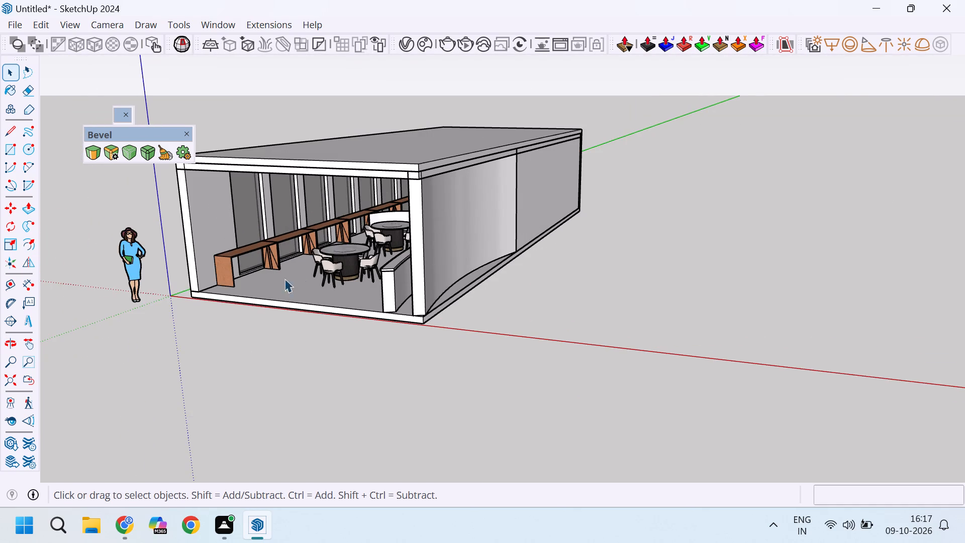
{"action": "scroll", "coordinate": [240, 280], "scroll_direction": "up", "scroll_amount": 2}
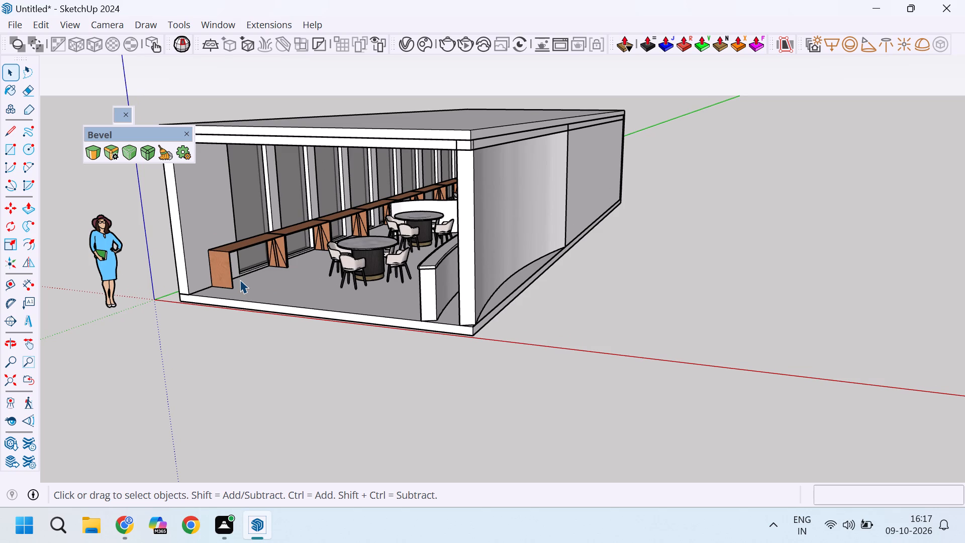
{"action": "middle_click_drag", "start_coordinate": [257, 283], "coordinate": [357, 186]}
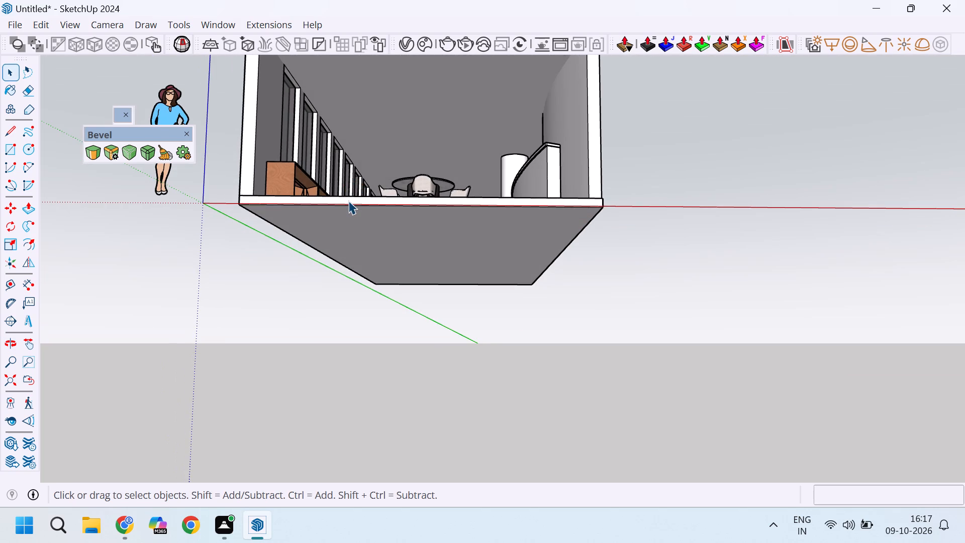
{"action": "scroll", "coordinate": [316, 119], "scroll_direction": "up", "scroll_amount": 4}
{"action": "middle_click_drag", "start_coordinate": [315, 125], "coordinate": [296, 160]}
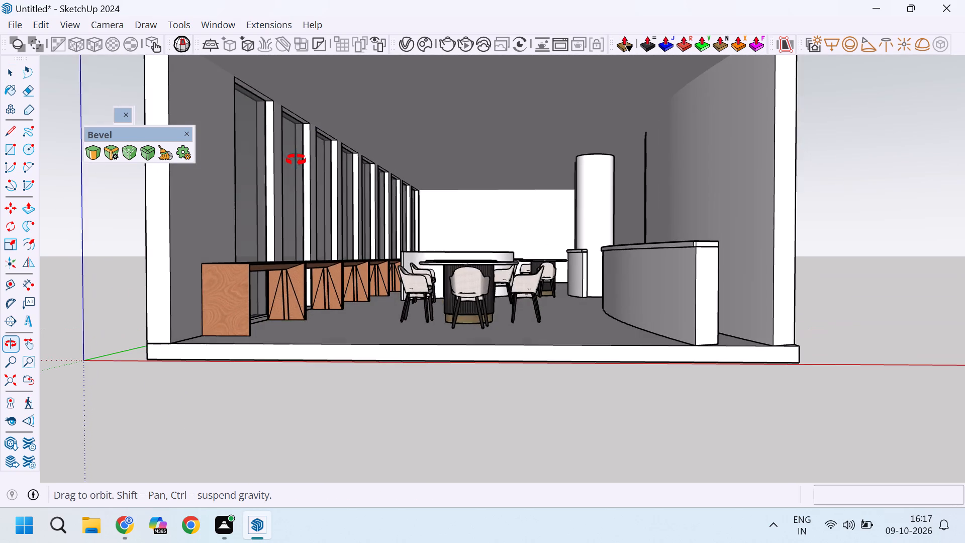
{"action": "middle_click_drag", "start_coordinate": [296, 160], "coordinate": [303, 158]}
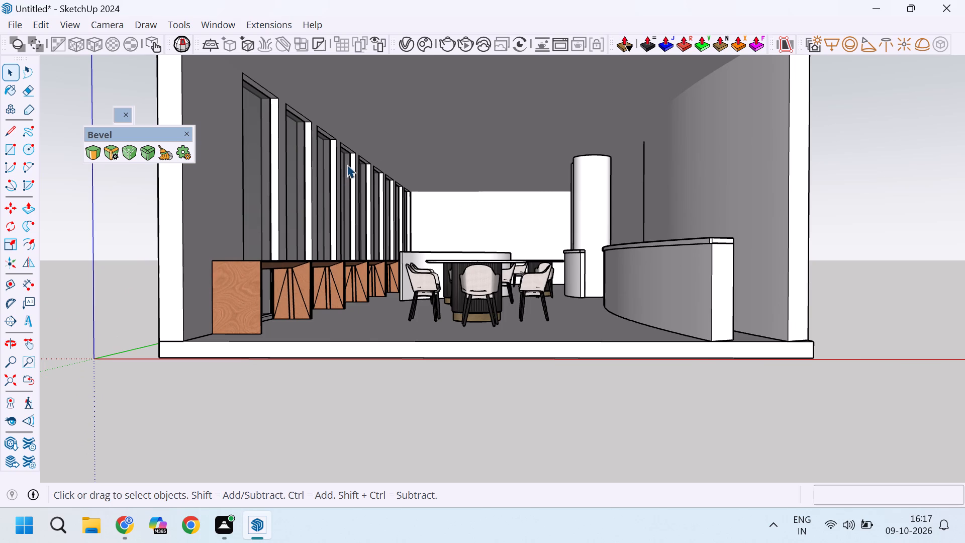
{"action": "scroll", "coordinate": [263, 112], "scroll_direction": "up", "scroll_amount": 4}
{"action": "scroll", "coordinate": [294, 123], "scroll_direction": "down", "scroll_amount": 4}
{"action": "scroll", "coordinate": [366, 184], "scroll_direction": "down", "scroll_amount": 2}
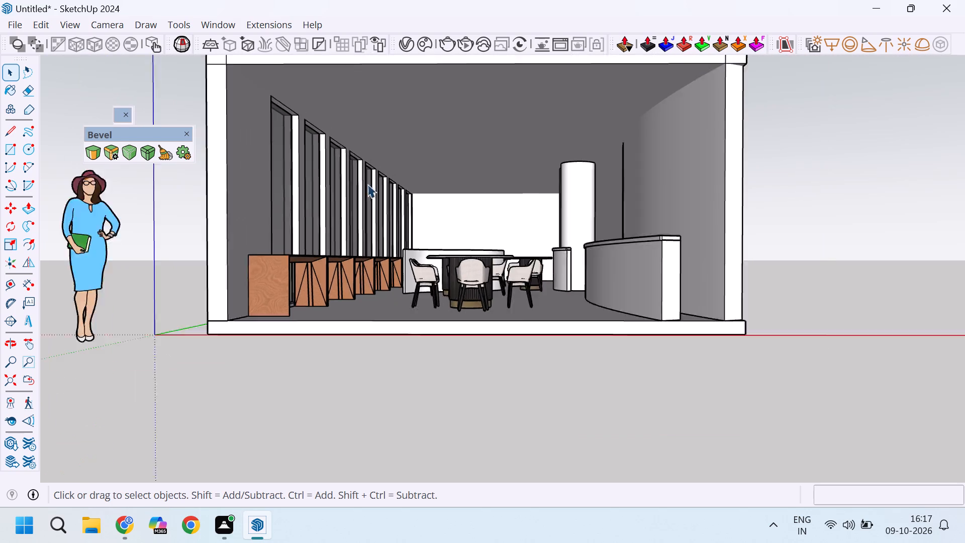
{"action": "scroll", "coordinate": [264, 101], "scroll_direction": "up", "scroll_amount": 9}
{"action": "scroll", "coordinate": [326, 147], "scroll_direction": "down", "scroll_amount": 1}
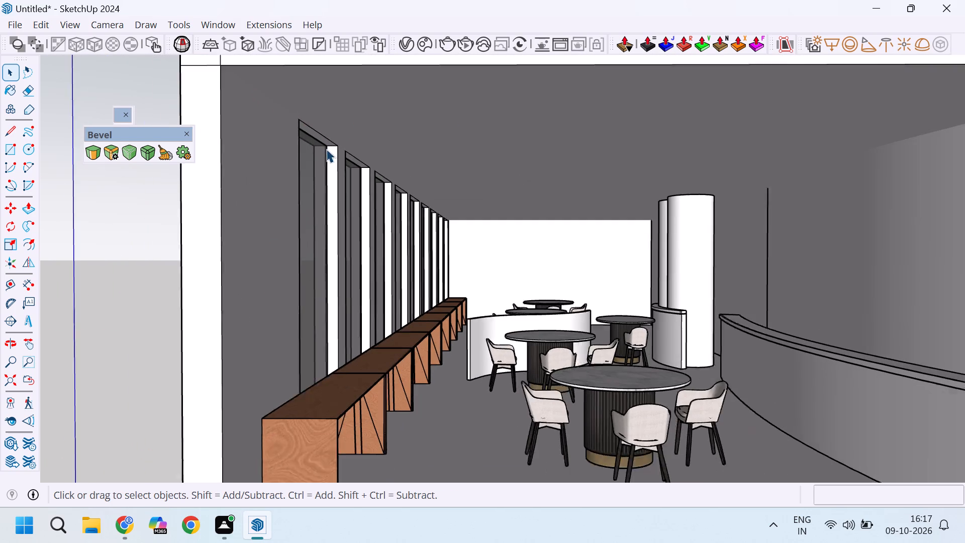
{"action": "scroll", "coordinate": [326, 149], "scroll_direction": "down", "scroll_amount": 3}
{"action": "middle_click_drag", "start_coordinate": [734, 144], "coordinate": [701, 163]}
{"action": "scroll", "coordinate": [862, 118], "scroll_direction": "up", "scroll_amount": 4}
{"action": "scroll", "coordinate": [895, 115], "scroll_direction": "down", "scroll_amount": 4}
{"action": "scroll", "coordinate": [457, 134], "scroll_direction": "down", "scroll_amount": 4}
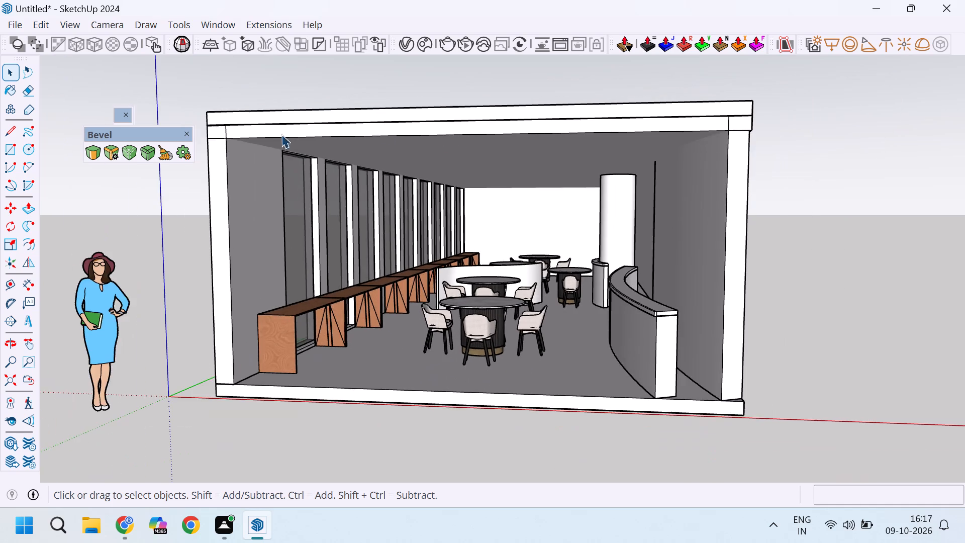
Inspect where the lower ceiling slab meets the window wall's front corner, selecting the slab to check its extent and clearing the selection.
{"action": "middle_click_drag", "start_coordinate": [258, 140], "coordinate": [433, 147]}
{"action": "scroll", "coordinate": [362, 156], "scroll_direction": "up", "scroll_amount": 4}
{"action": "scroll", "coordinate": [489, 109], "scroll_direction": "up", "scroll_amount": 1}
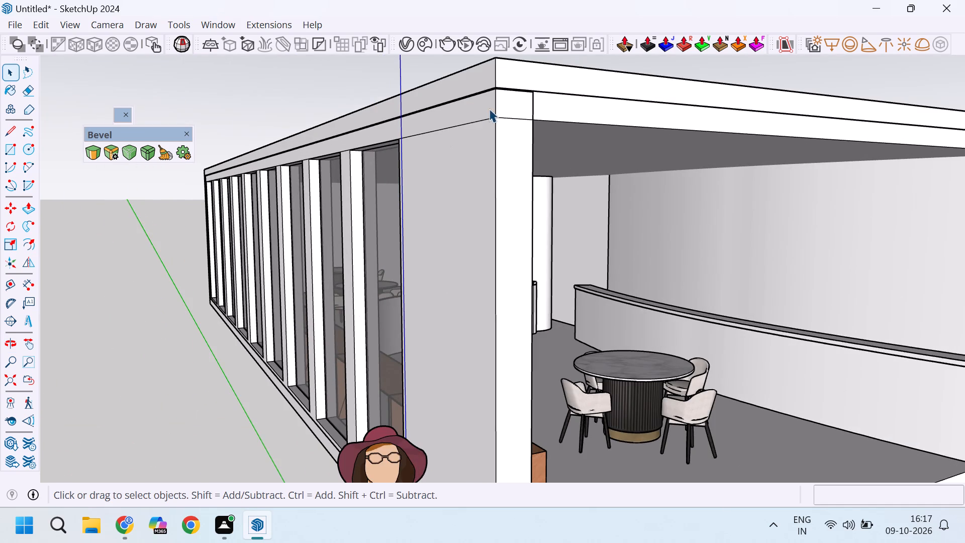
{"action": "scroll", "coordinate": [489, 109], "scroll_direction": "up", "scroll_amount": 2}
{"action": "left_click", "coordinate": [591, 111]}
{"action": "scroll", "coordinate": [591, 111], "scroll_direction": "up", "scroll_amount": 3}
{"action": "scroll", "coordinate": [551, 125], "scroll_direction": "down", "scroll_amount": 3}
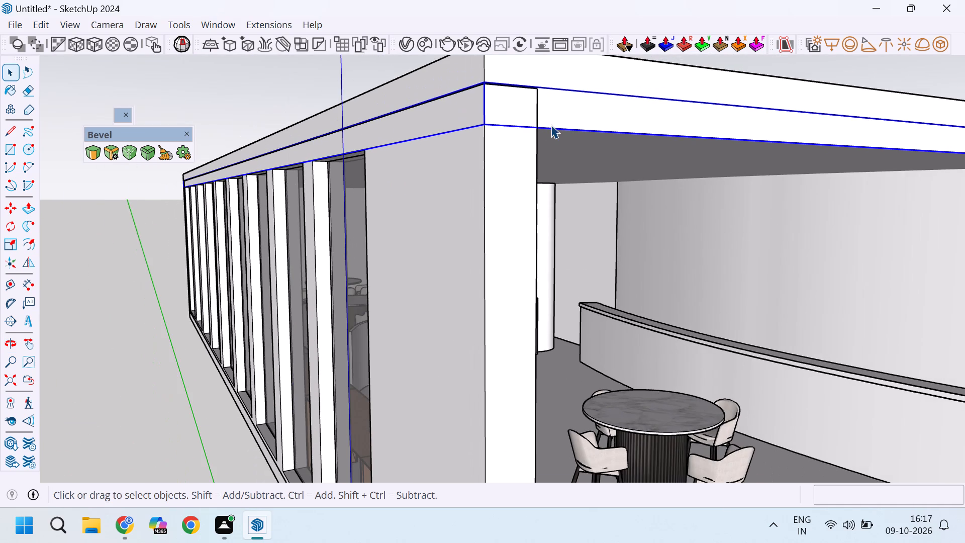
{"action": "scroll", "coordinate": [489, 113], "scroll_direction": "up", "scroll_amount": 2}
{"action": "scroll", "coordinate": [397, 135], "scroll_direction": "down", "scroll_amount": 3}
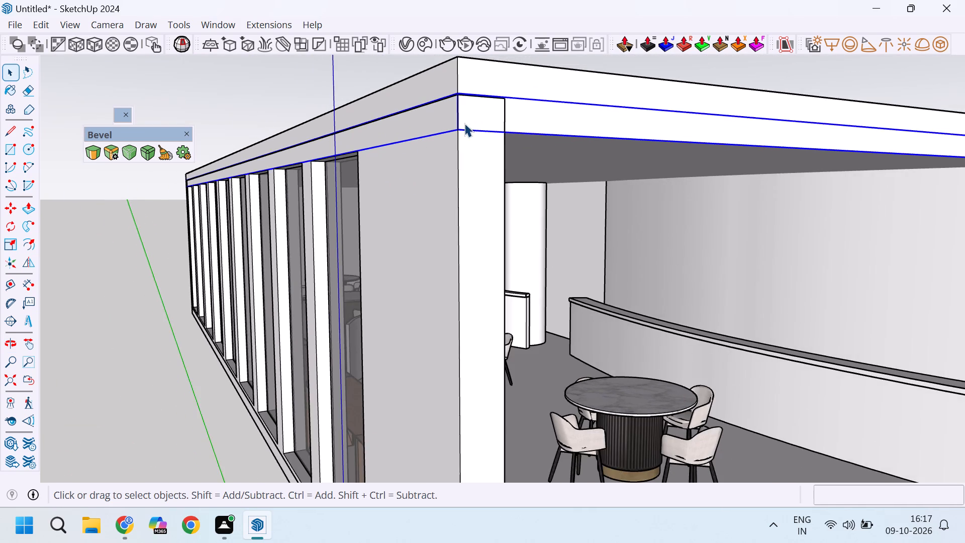
{"action": "scroll", "coordinate": [464, 123], "scroll_direction": "up", "scroll_amount": 5}
{"action": "scroll", "coordinate": [387, 140], "scroll_direction": "down", "scroll_amount": 12}
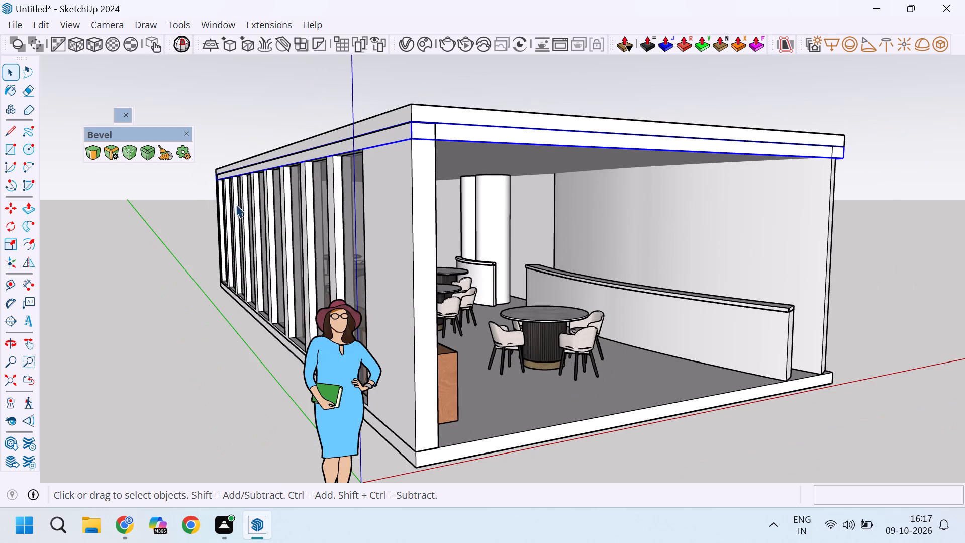
{"action": "left_click", "coordinate": [192, 214]}
{"action": "middle_click_drag", "start_coordinate": [473, 141], "coordinate": [322, 157]}
{"action": "scroll", "coordinate": [278, 166], "scroll_direction": "up", "scroll_amount": 2}
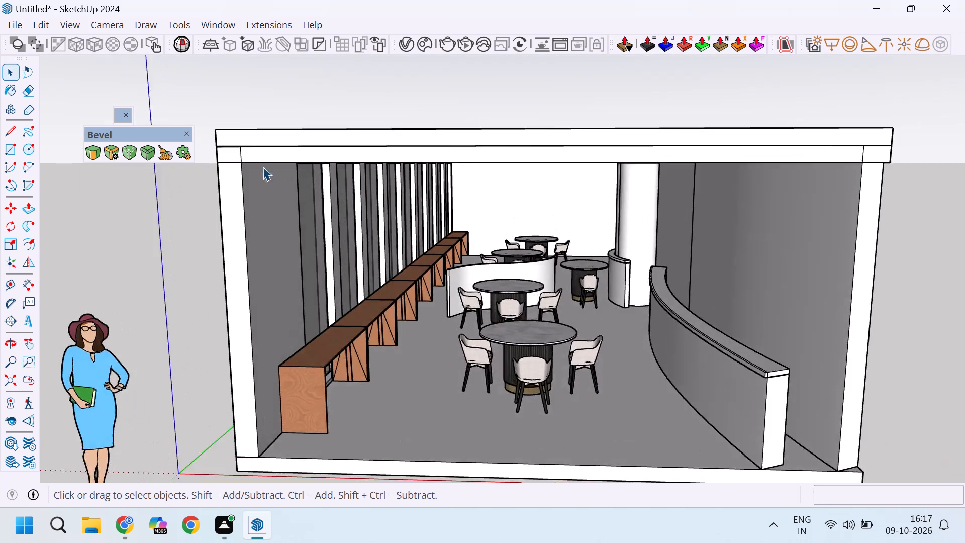
{"action": "scroll", "coordinate": [263, 167], "scroll_direction": "up", "scroll_amount": 4}
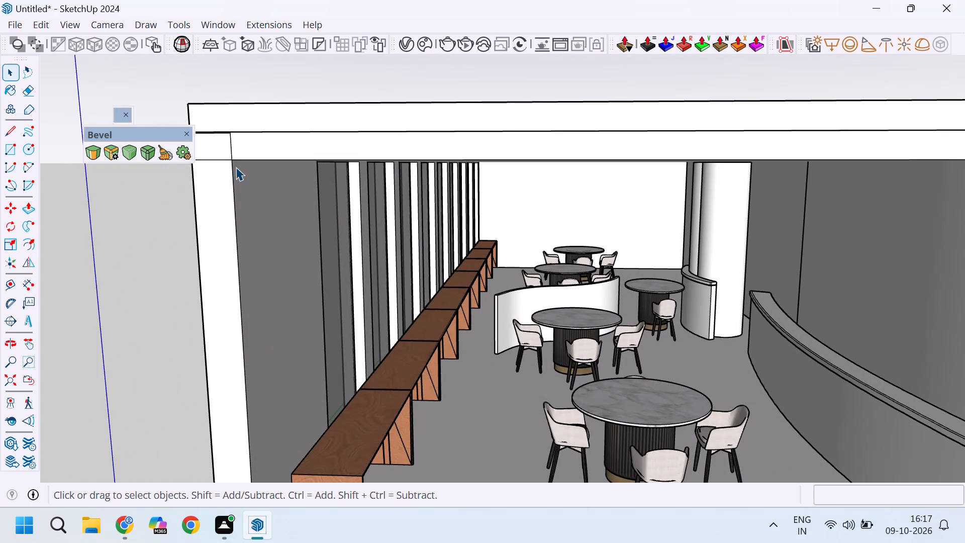
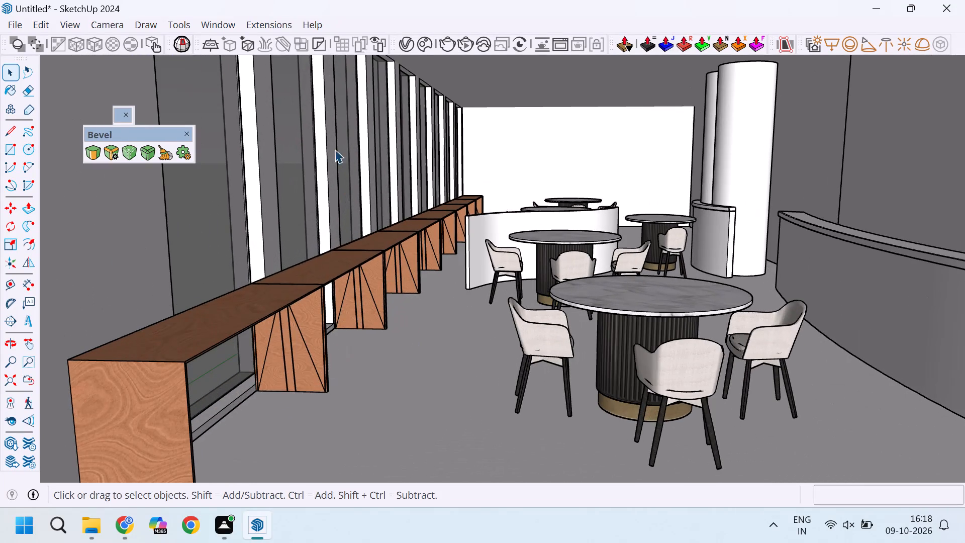
Install the PurgeAll_v4.0 extension from its Downloads subfolder, ignore the pending extension updates, and leave the Extension Manager.
{"action": "left_click", "coordinate": [283, 20]}
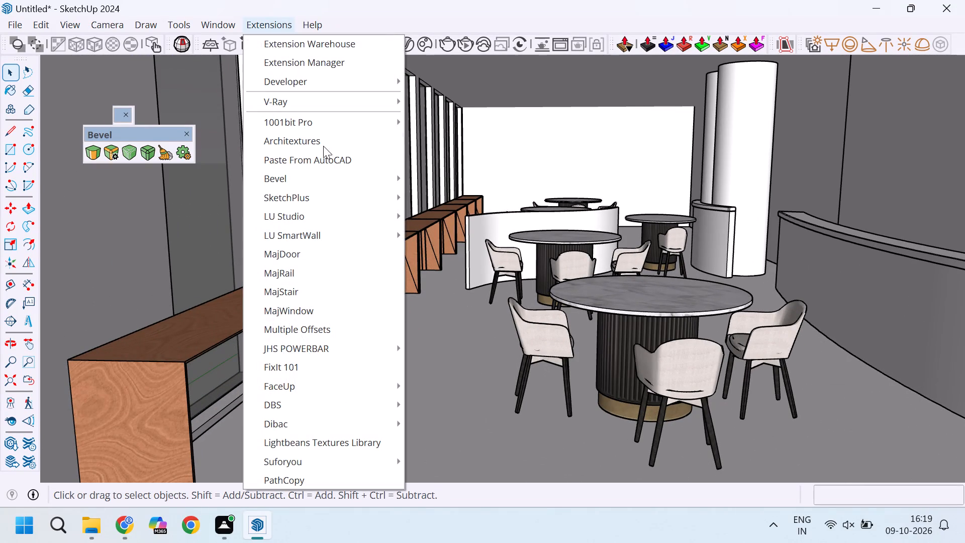
{"action": "left_click", "coordinate": [312, 71]}
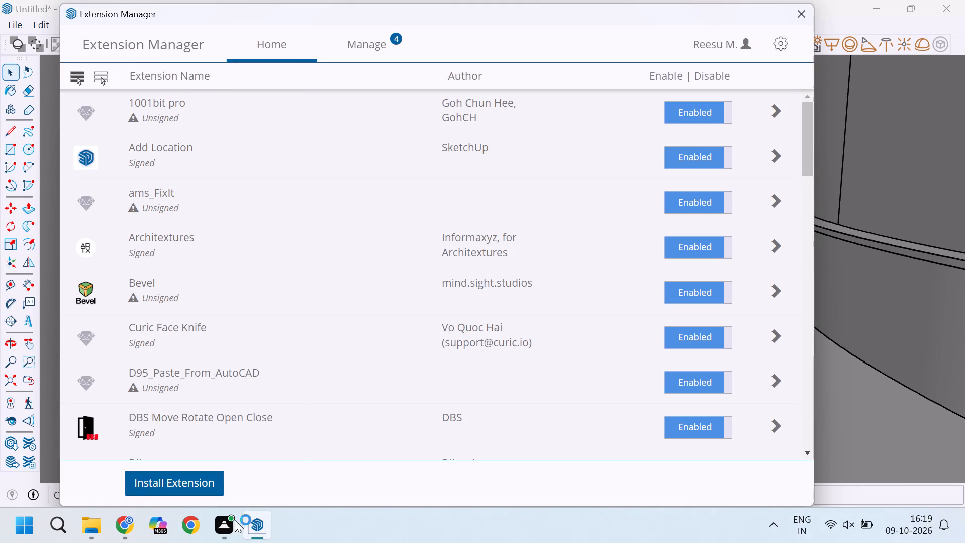
{"action": "left_click", "coordinate": [142, 489]}
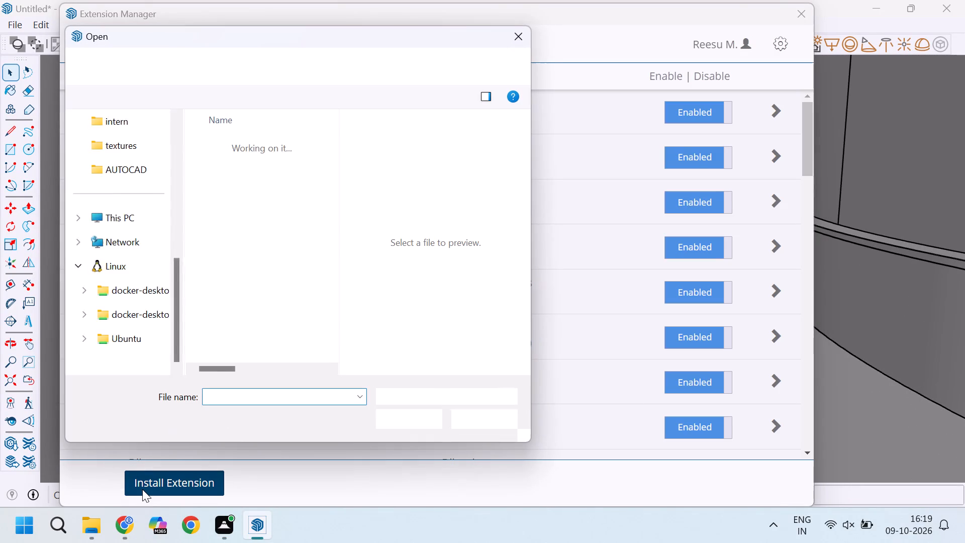
{"action": "double_click", "coordinate": [262, 167]}
{"action": "left_click", "coordinate": [262, 167]}
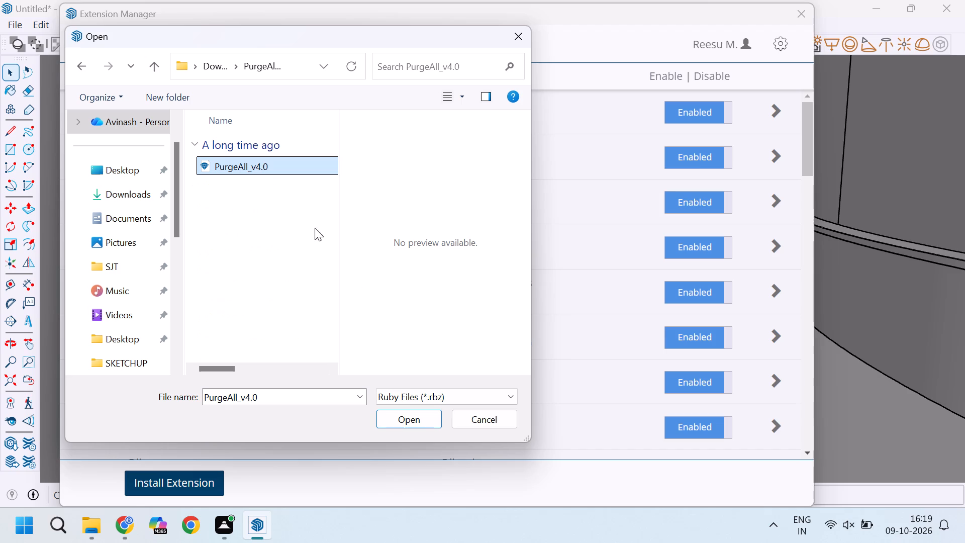
{"action": "left_click", "coordinate": [415, 419]}
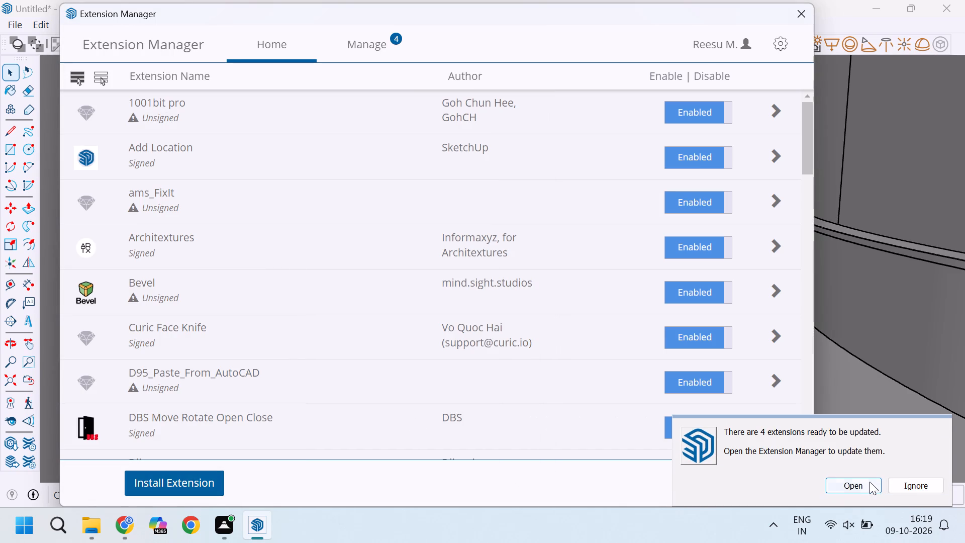
{"action": "left_click", "coordinate": [901, 488]}
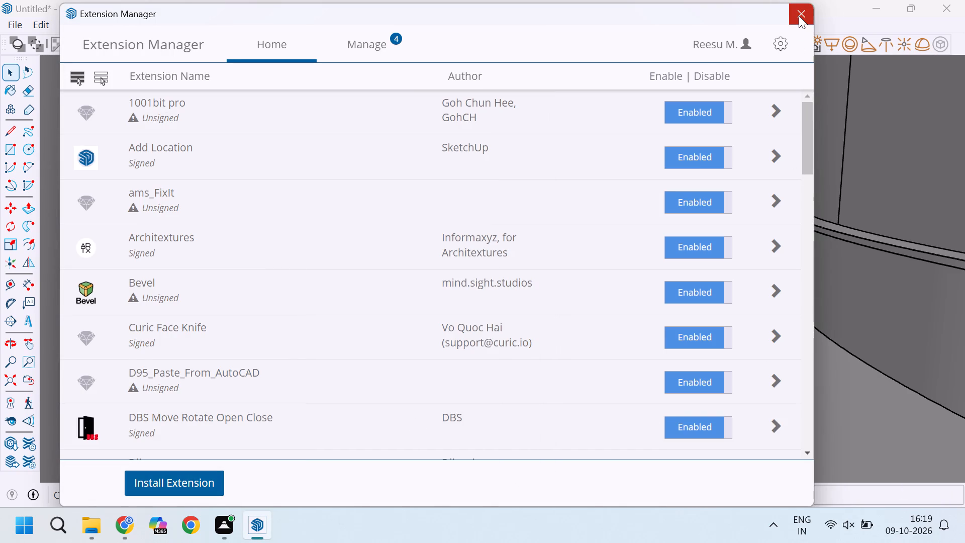
{"action": "left_click", "coordinate": [799, 16]}
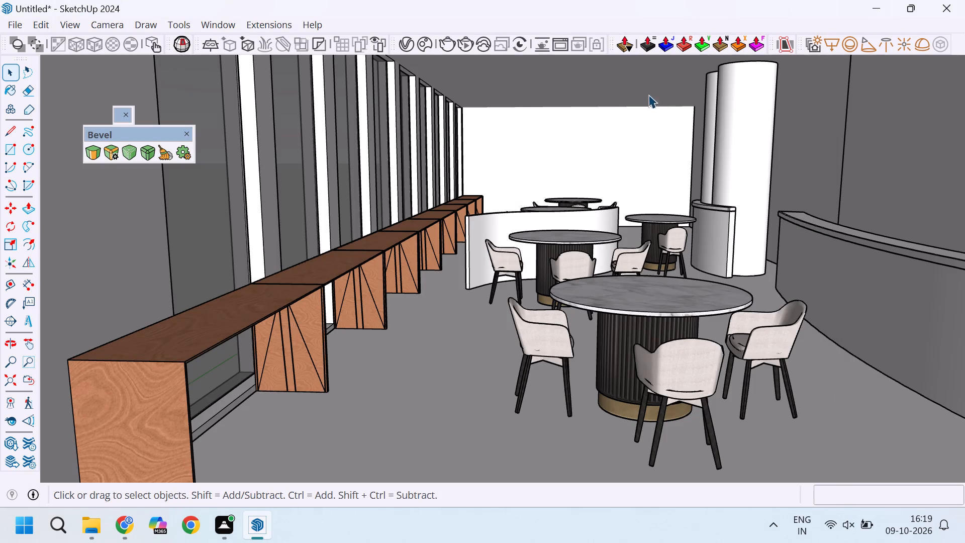
Purge the model's unused components, tags, materials and styles, with the report option set to Yes.
{"action": "right_click", "coordinate": [485, 26]}
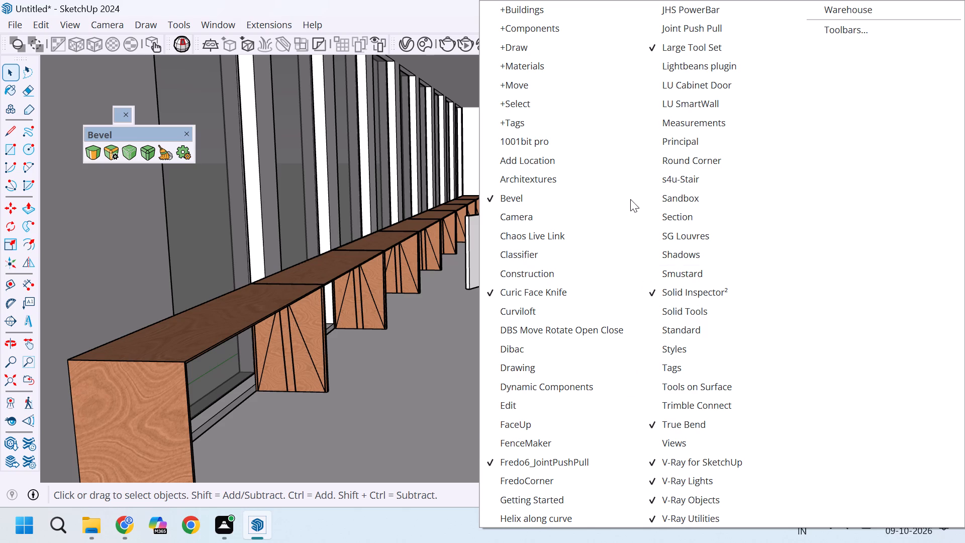
{"action": "left_click", "coordinate": [260, 22]}
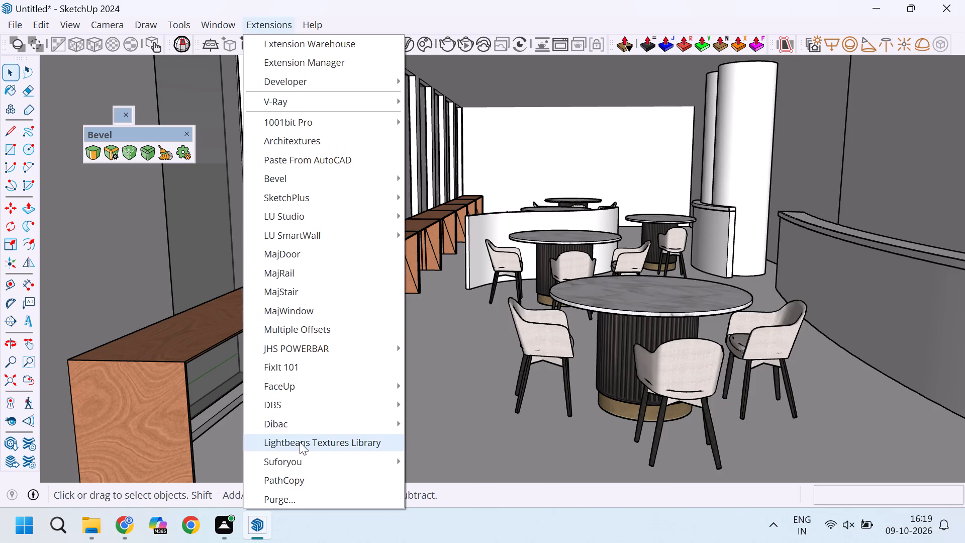
{"action": "left_click", "coordinate": [295, 496]}
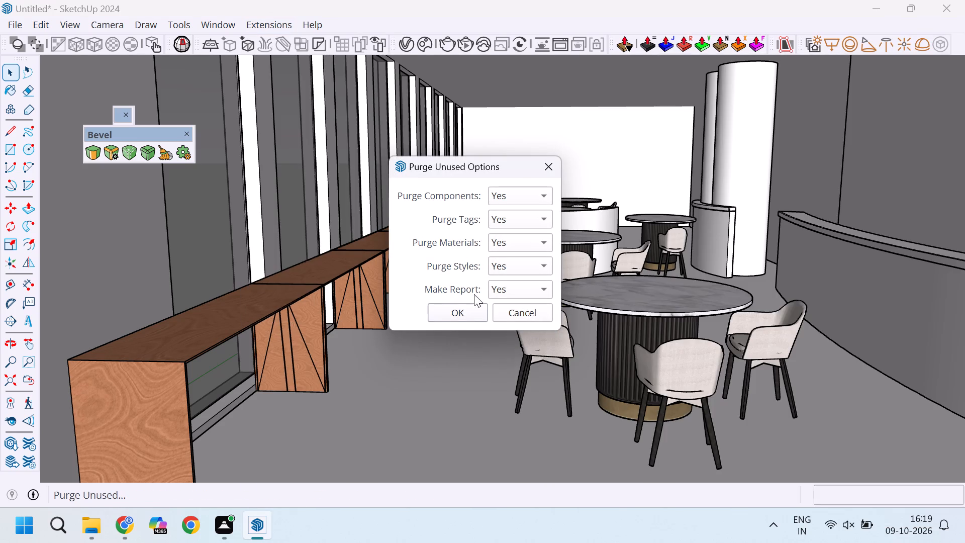
{"action": "left_click", "coordinate": [459, 312]}
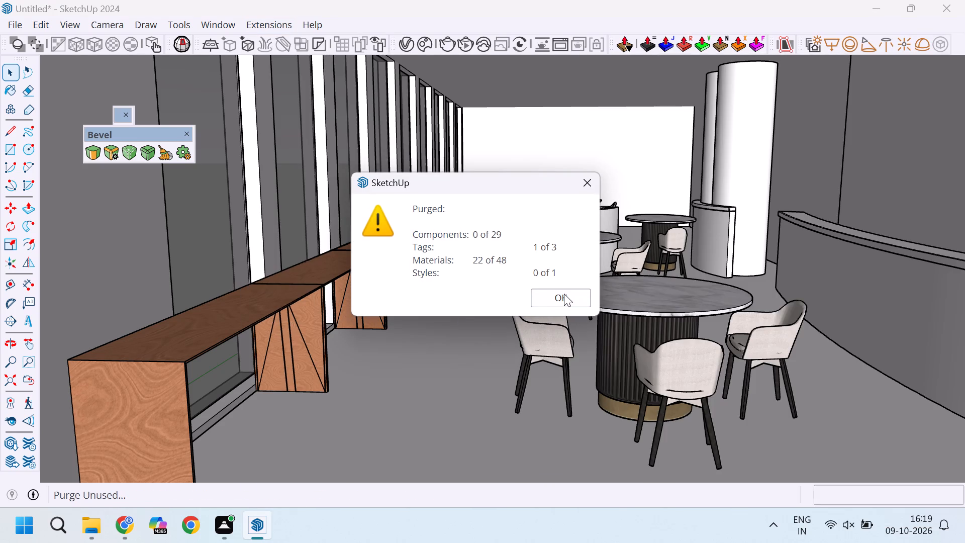
{"action": "left_click", "coordinate": [564, 293]}
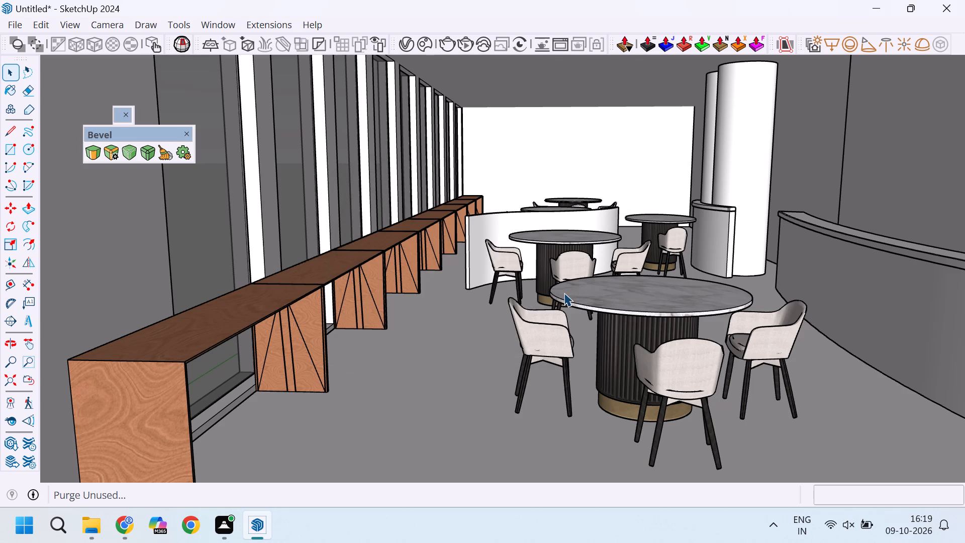
Inspect the restaurant interior through the room's open front, including the wooden counter, dining tables and curved counter.
{"action": "scroll", "coordinate": [407, 316], "scroll_direction": "down", "scroll_amount": 12}
{"action": "middle_click_drag", "start_coordinate": [541, 320], "coordinate": [530, 320]}
{"action": "scroll", "coordinate": [562, 308], "scroll_direction": "up", "scroll_amount": 4}
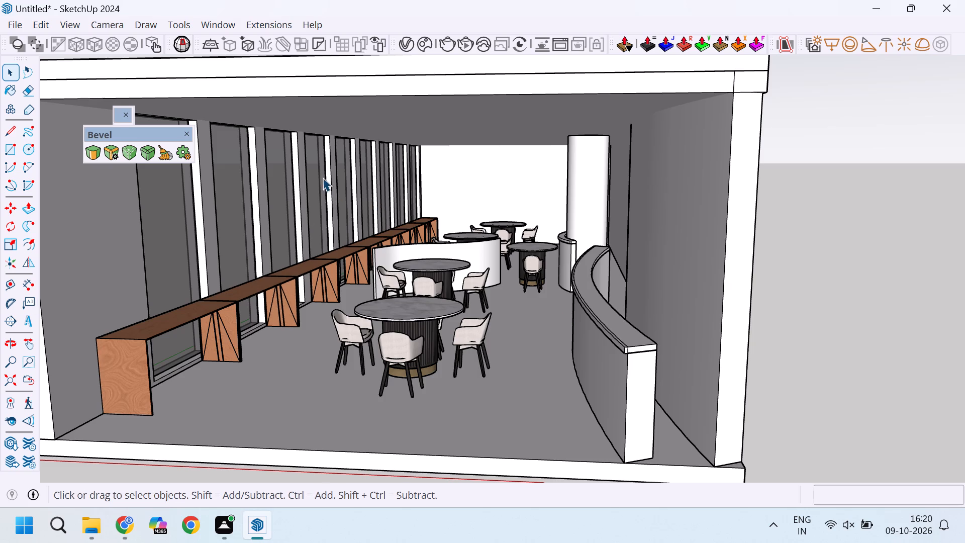
{"action": "scroll", "coordinate": [412, 313], "scroll_direction": "down", "scroll_amount": 11}
{"action": "scroll", "coordinate": [414, 328], "scroll_direction": "up", "scroll_amount": 5}
{"action": "middle_click_drag", "start_coordinate": [425, 312], "coordinate": [469, 306]}
{"action": "scroll", "coordinate": [355, 306], "scroll_direction": "up", "scroll_amount": 2}
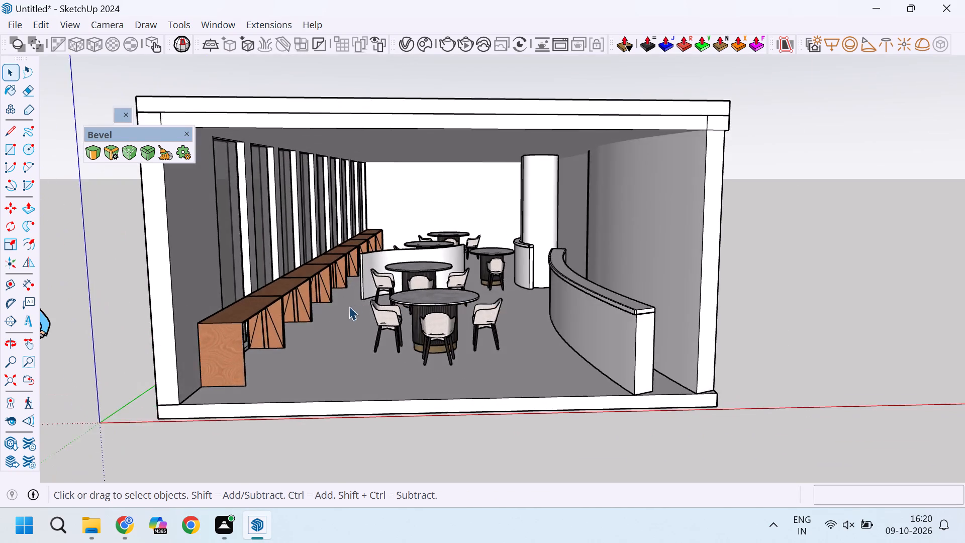
{"action": "scroll", "coordinate": [349, 306], "scroll_direction": "up", "scroll_amount": 3}
{"action": "scroll", "coordinate": [282, 316], "scroll_direction": "down", "scroll_amount": 5}
Search 3D Warehouse for "chair" and browse the model results for a suitable seat.
{"action": "left_click", "coordinate": [219, 16]}
{"action": "left_click", "coordinate": [222, 21]}
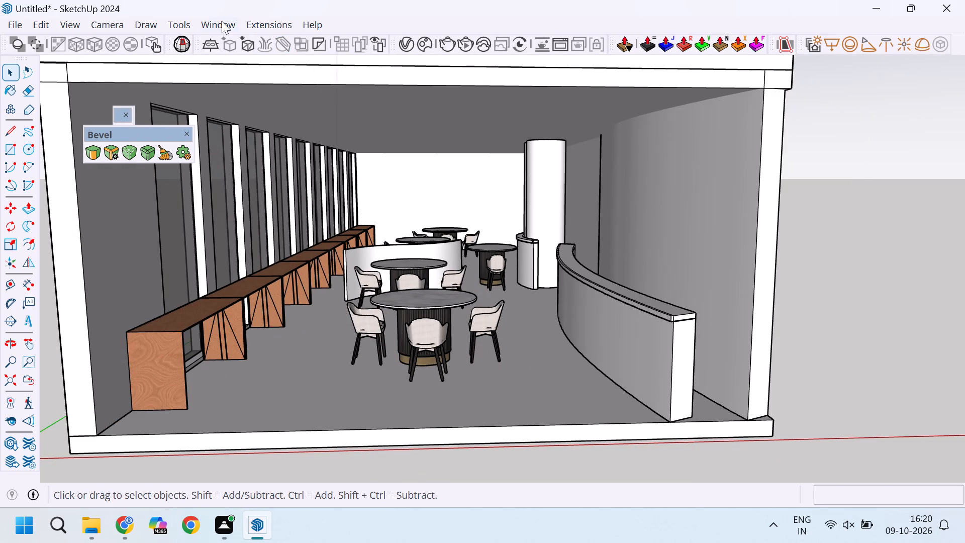
{"action": "left_click", "coordinate": [249, 136]}
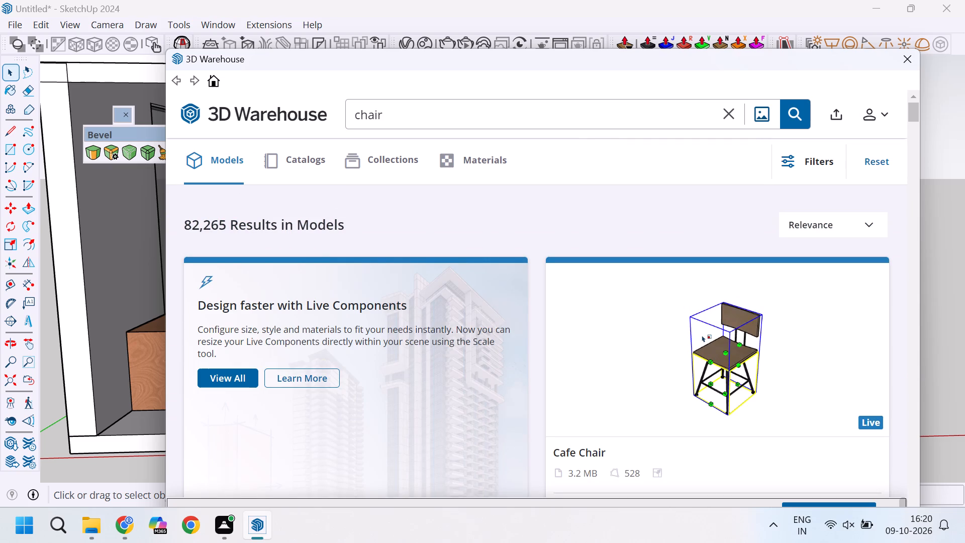
{"action": "scroll", "coordinate": [505, 238], "scroll_direction": "down", "scroll_amount": 1}
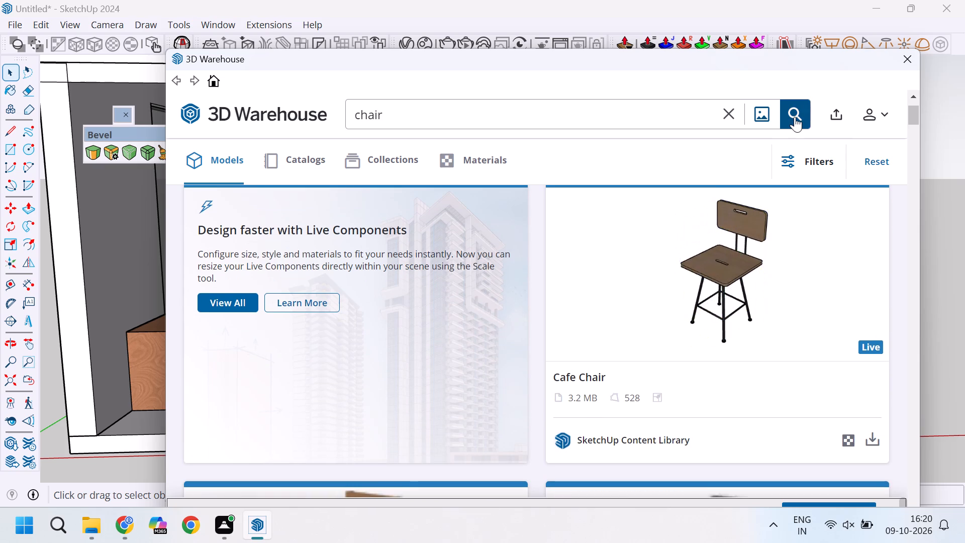
{"action": "left_click", "coordinate": [795, 117]}
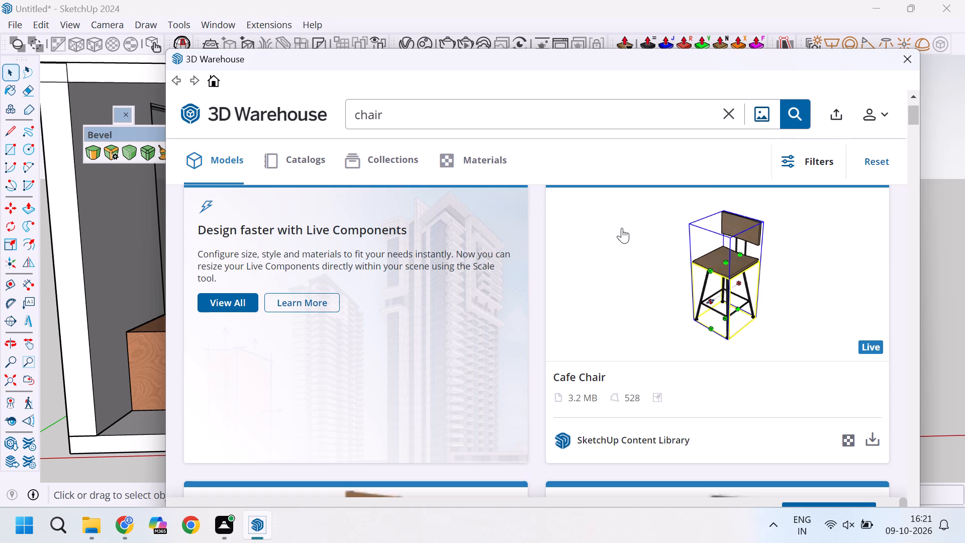
{"action": "scroll", "coordinate": [469, 295], "scroll_direction": "down", "scroll_amount": 5}
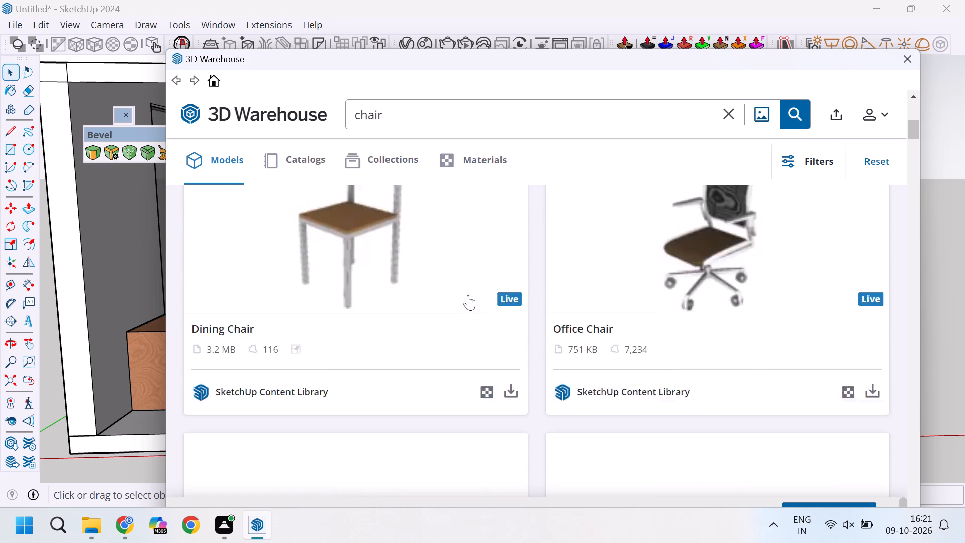
{"action": "scroll", "coordinate": [467, 295], "scroll_direction": "up", "scroll_amount": 2}
{"action": "scroll", "coordinate": [467, 295], "scroll_direction": "down", "scroll_amount": 4}
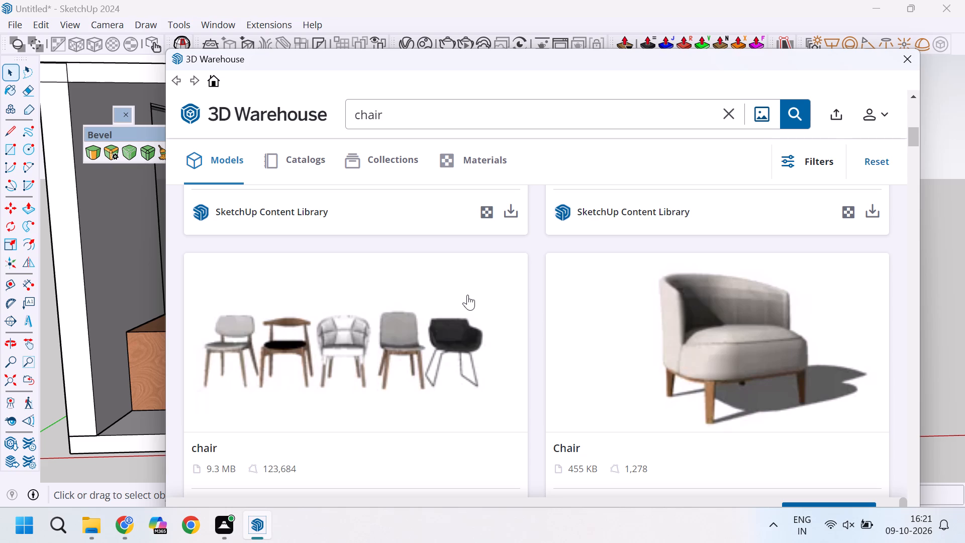
{"action": "scroll", "coordinate": [467, 295], "scroll_direction": "down", "scroll_amount": 1}
{"action": "scroll", "coordinate": [398, 336], "scroll_direction": "up", "scroll_amount": 2}
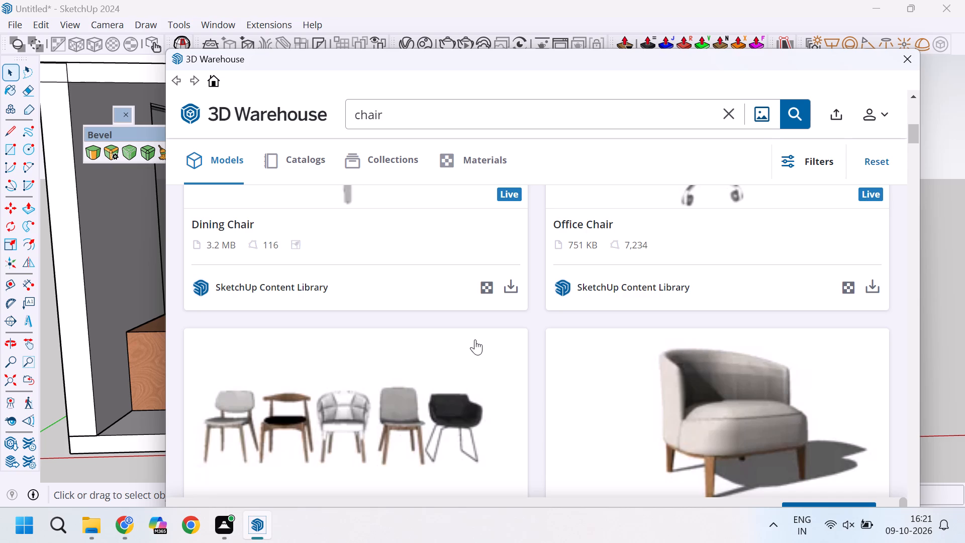
{"action": "scroll", "coordinate": [475, 339], "scroll_direction": "down", "scroll_amount": 1}
{"action": "scroll", "coordinate": [475, 339], "scroll_direction": "up", "scroll_amount": 8}
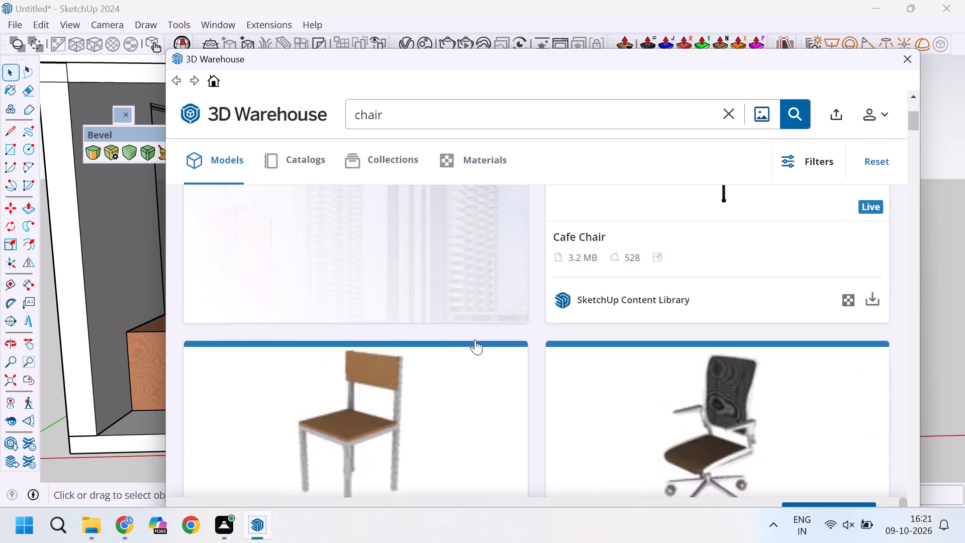
{"action": "scroll", "coordinate": [532, 356], "scroll_direction": "down", "scroll_amount": 5}
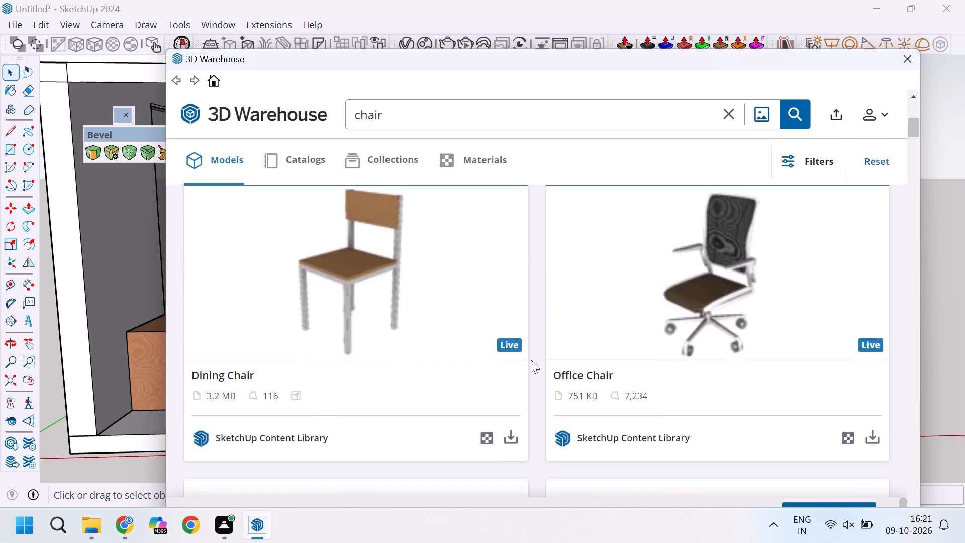
{"action": "scroll", "coordinate": [531, 360], "scroll_direction": "down", "scroll_amount": 10}
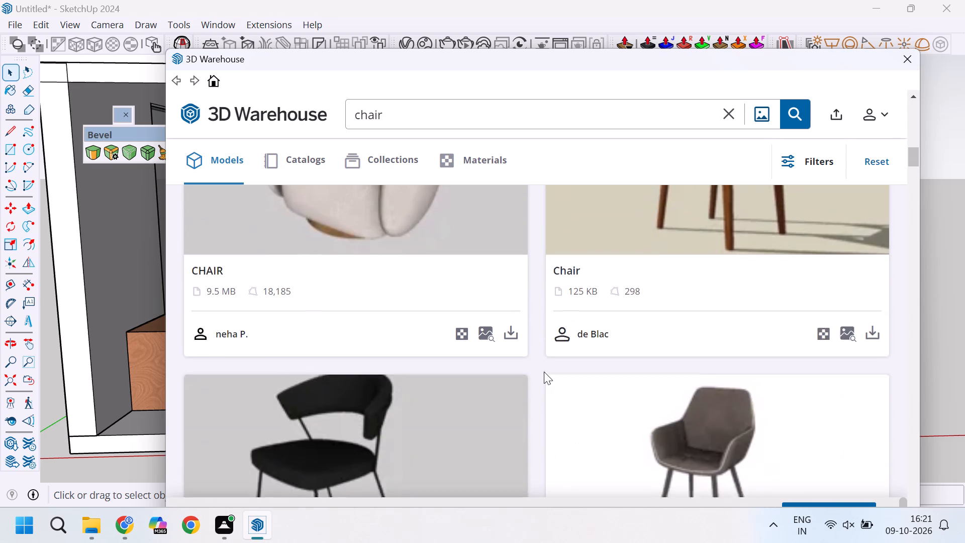
{"action": "scroll", "coordinate": [557, 371], "scroll_direction": "down", "scroll_amount": 7}
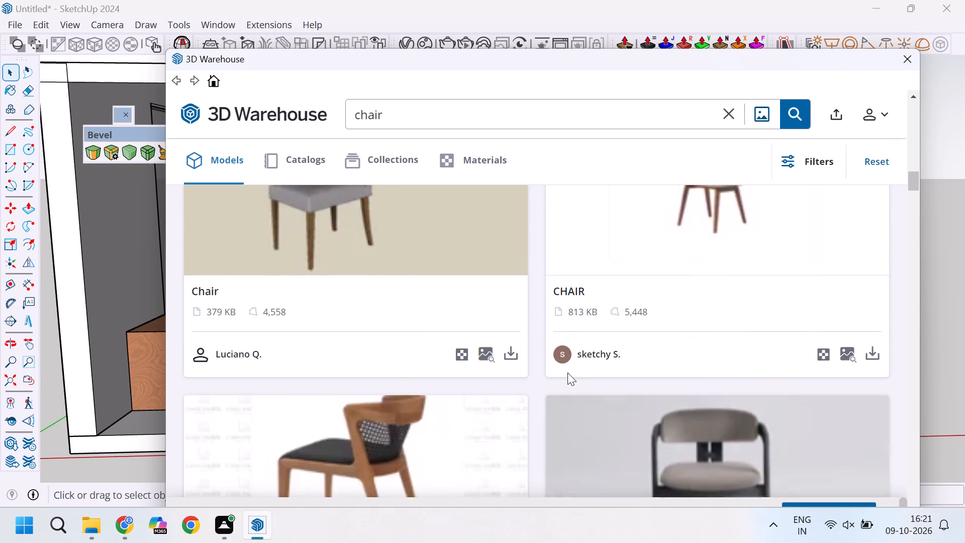
{"action": "scroll", "coordinate": [567, 373], "scroll_direction": "down", "scroll_amount": 6}
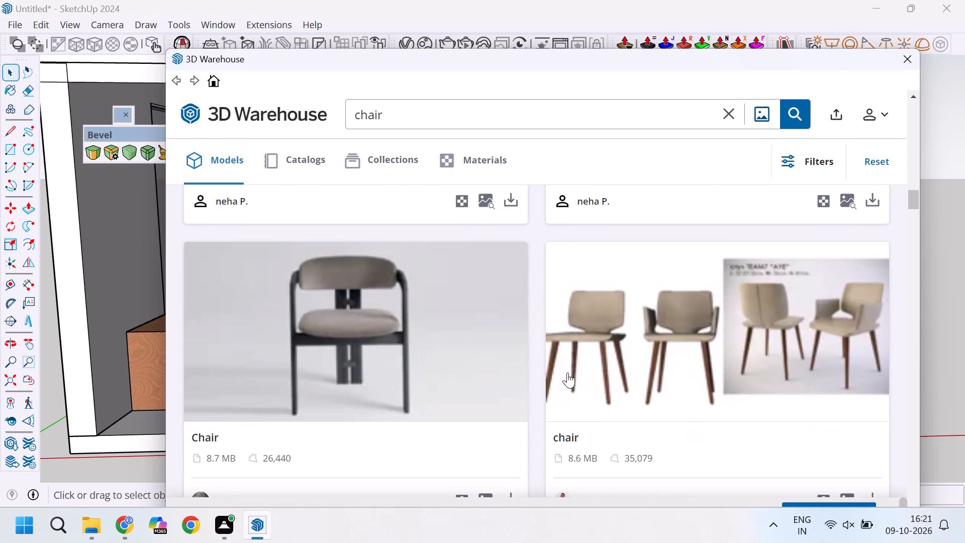
{"action": "scroll", "coordinate": [570, 371], "scroll_direction": "down", "scroll_amount": 8}
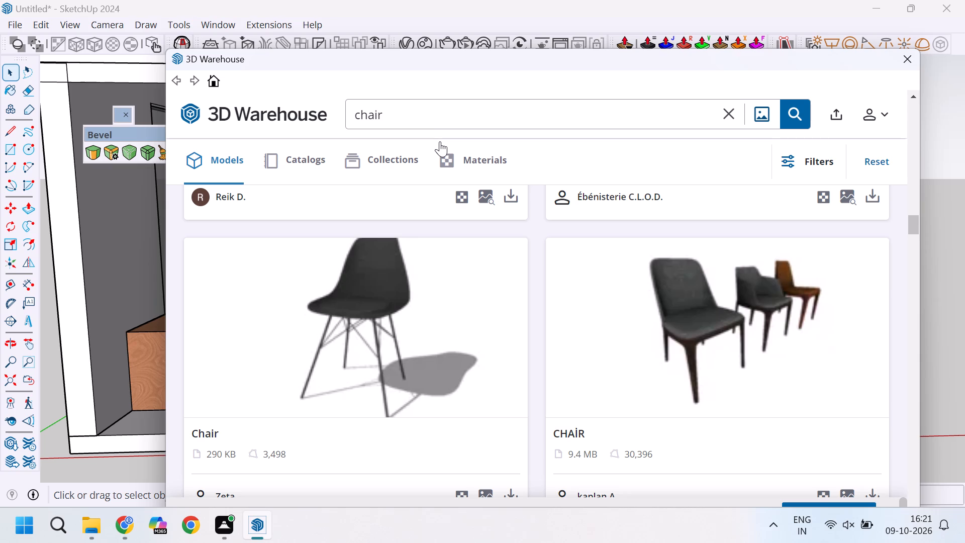
Select the search term "chair" in 3D Warehouse for replacement with a new query.
{"action": "left_click", "coordinate": [415, 116]}
{"action": "left_click_drag", "start_coordinate": [415, 116], "coordinate": [347, 111]}
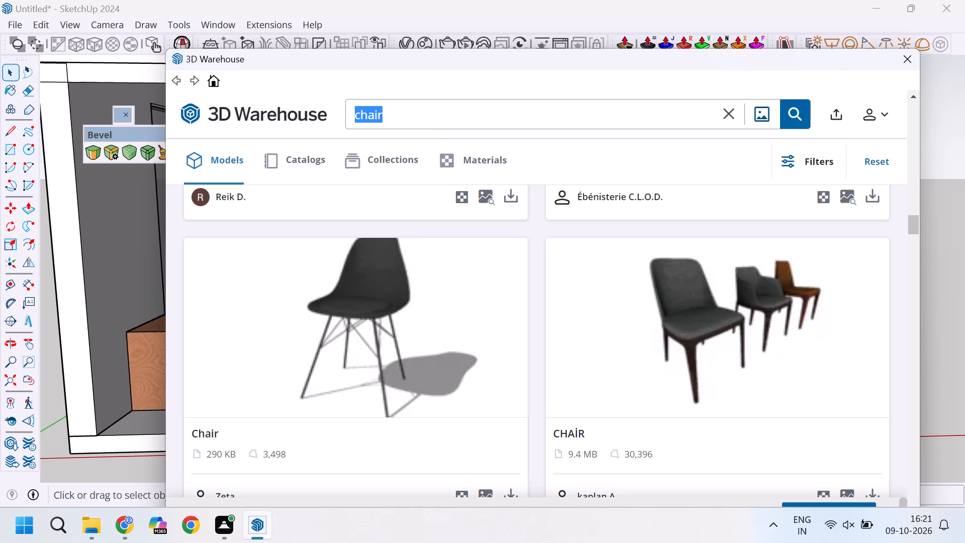
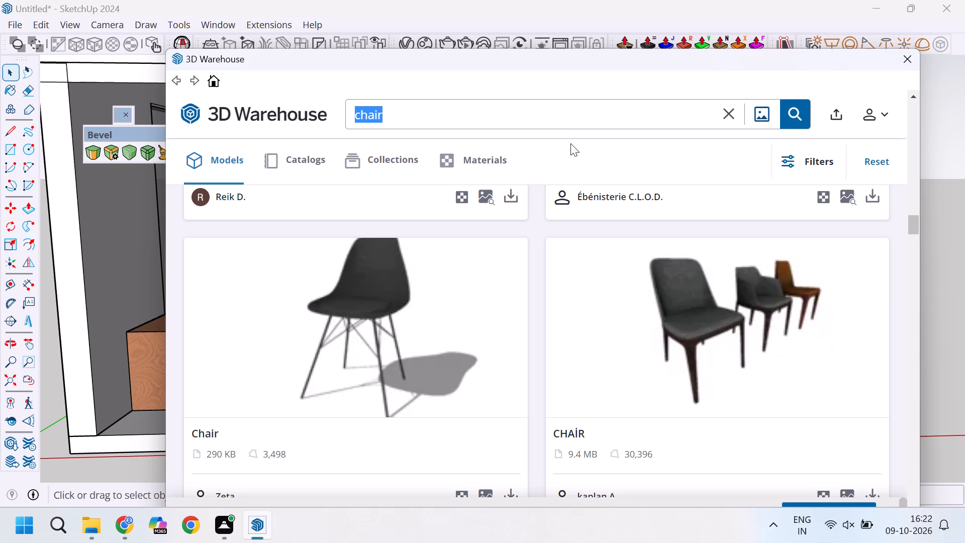
Search 3D Warehouse for "bar stool" and browse the model results for a stool suited to the restaurant counter.
{"action": "scroll", "coordinate": [573, 193], "scroll_direction": "down", "scroll_amount": 2}
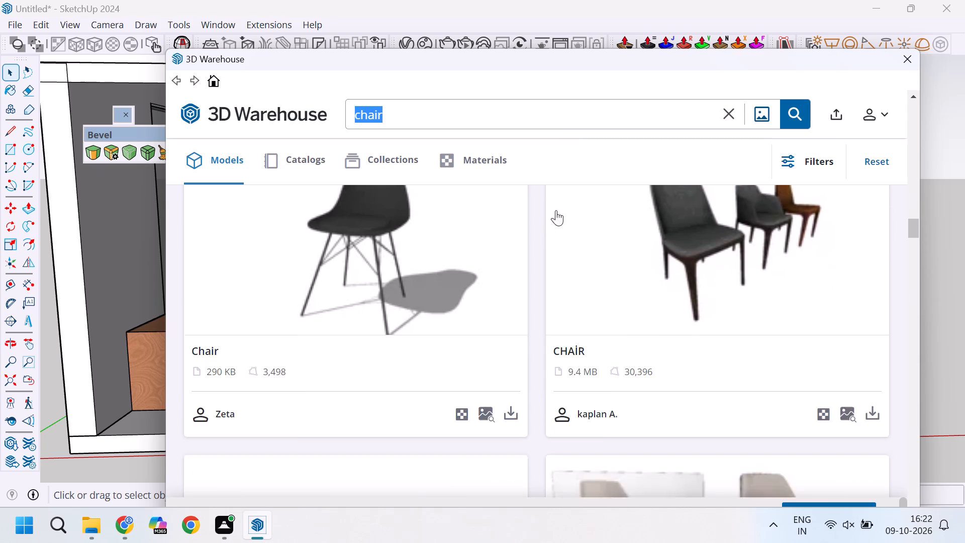
{"action": "scroll", "coordinate": [537, 249], "scroll_direction": "down", "scroll_amount": 6}
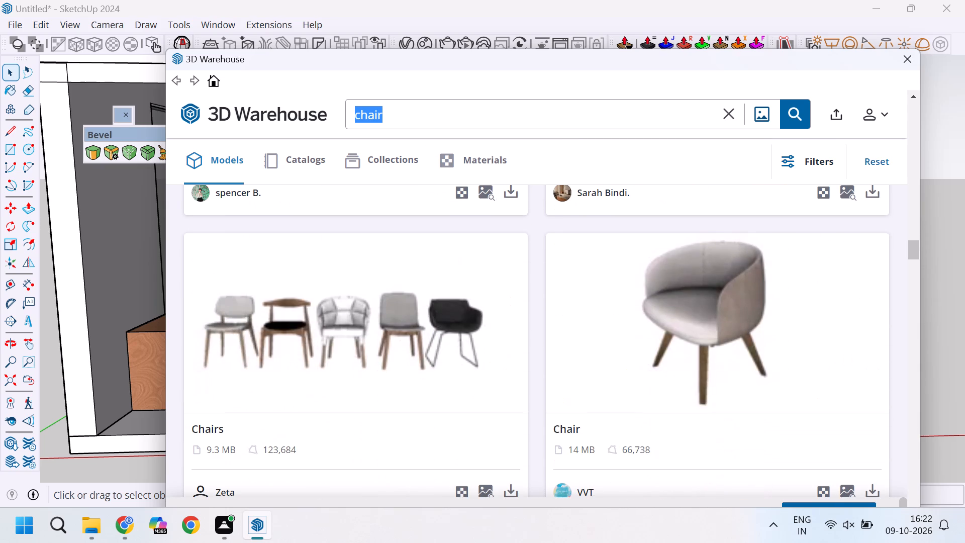
{"action": "type", "text": "bar stool"}
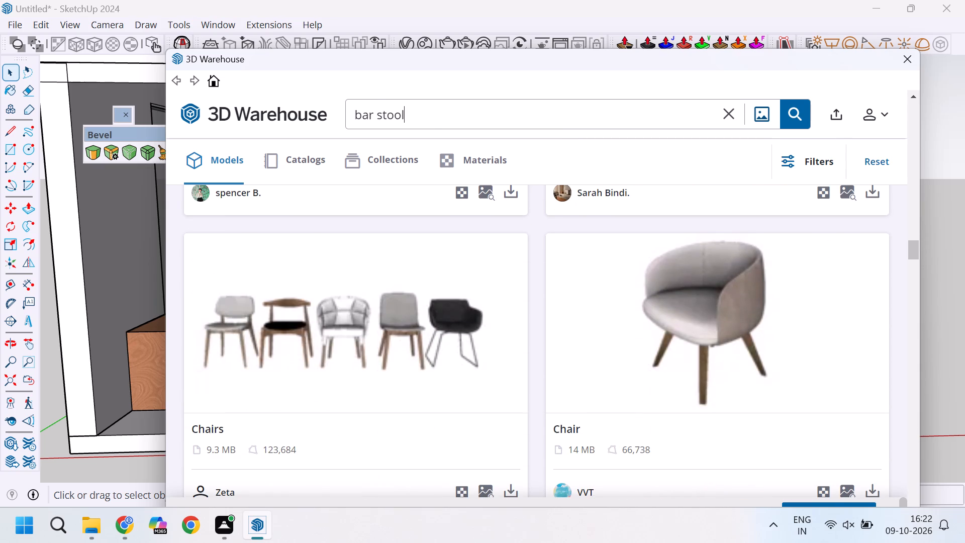
{"action": "key", "text": "Return"}
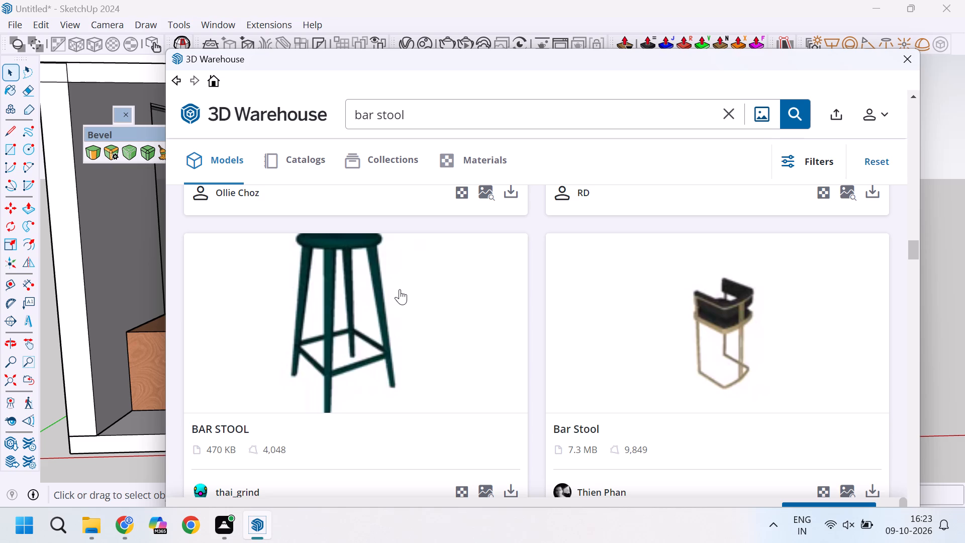
{"action": "scroll", "coordinate": [467, 360], "scroll_direction": "down", "scroll_amount": 5}
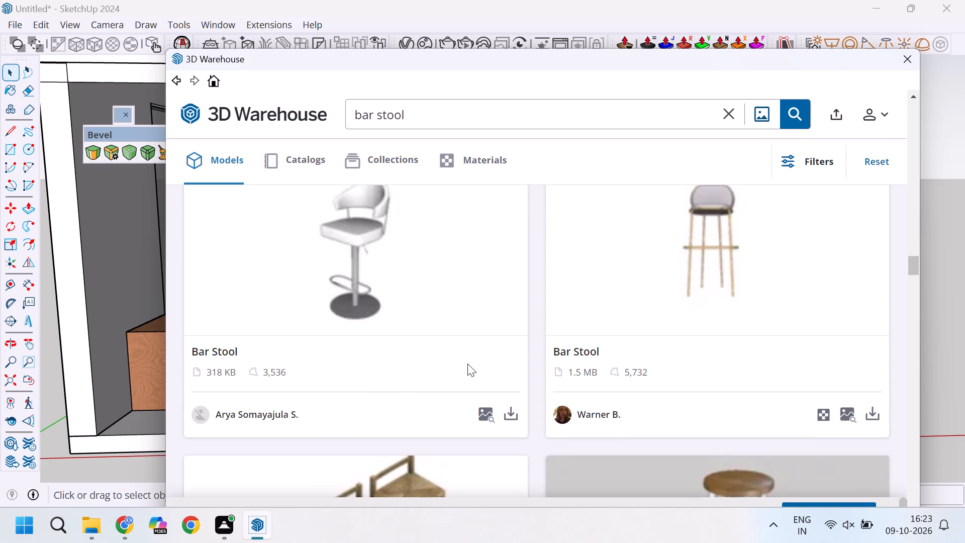
{"action": "scroll", "coordinate": [467, 364], "scroll_direction": "up", "scroll_amount": 1}
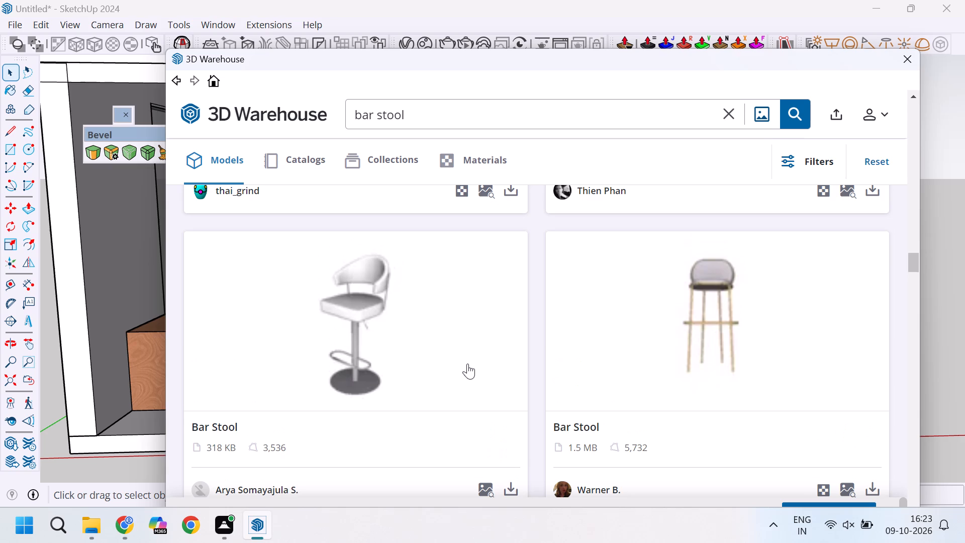
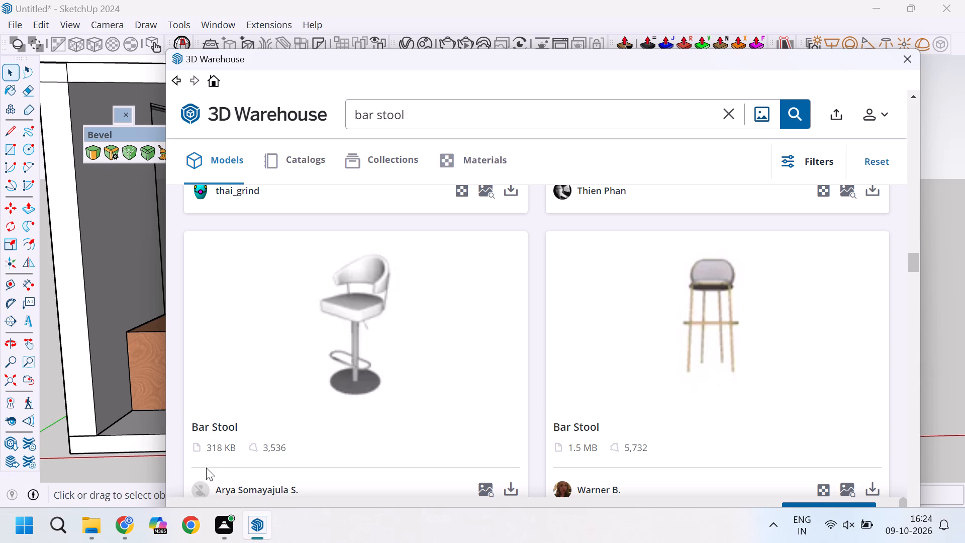
Browse further through the "bar stool" model results for a stool suited to the restaurant counter.
{"action": "scroll", "coordinate": [357, 363], "scroll_direction": "down", "scroll_amount": 3}
{"action": "scroll", "coordinate": [310, 378], "scroll_direction": "down", "scroll_amount": 1}
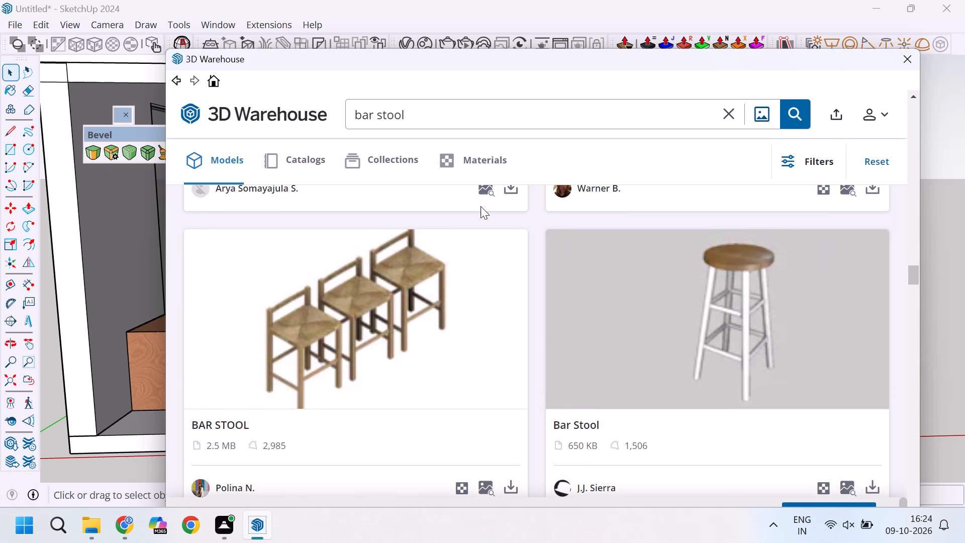
{"action": "scroll", "coordinate": [486, 208], "scroll_direction": "down", "scroll_amount": 4}
{"action": "scroll", "coordinate": [440, 256], "scroll_direction": "up", "scroll_amount": 1}
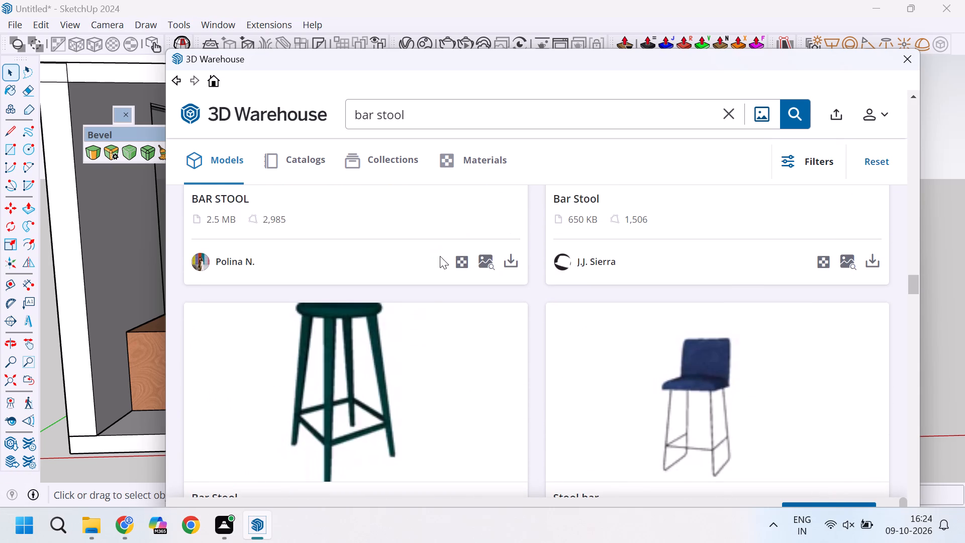
{"action": "scroll", "coordinate": [440, 256], "scroll_direction": "down", "scroll_amount": 3}
{"action": "scroll", "coordinate": [449, 311], "scroll_direction": "down", "scroll_amount": 2}
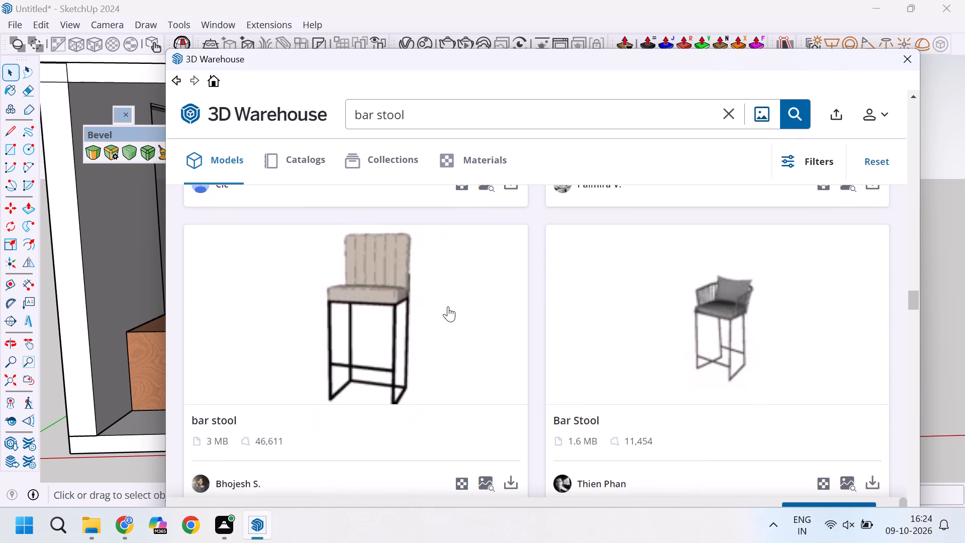
{"action": "scroll", "coordinate": [448, 306], "scroll_direction": "down", "scroll_amount": 8}
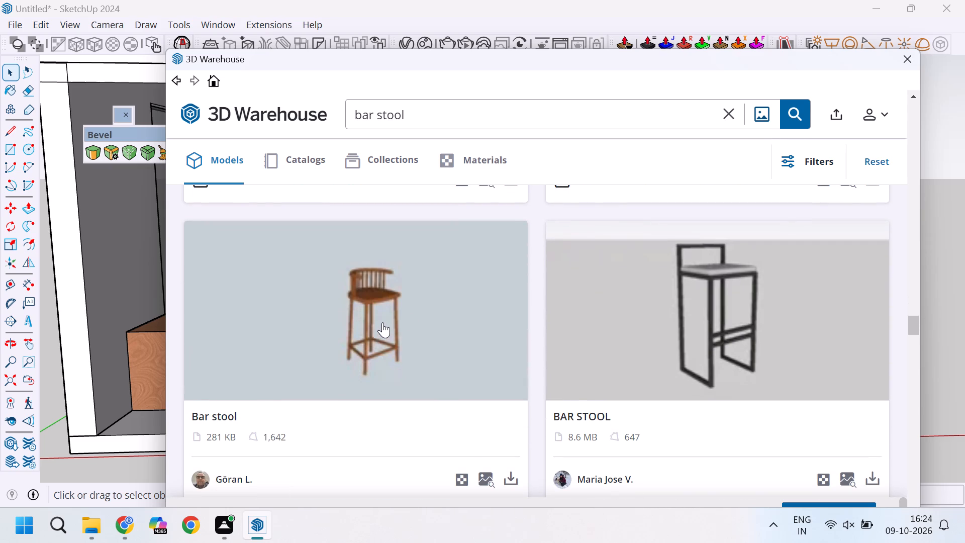
{"action": "scroll", "coordinate": [381, 305], "scroll_direction": "down", "scroll_amount": 1}
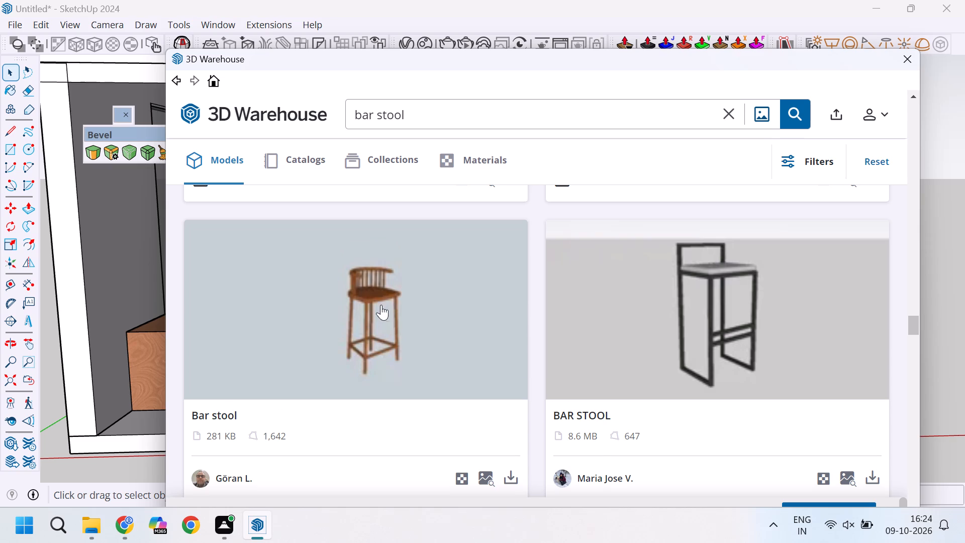
{"action": "scroll", "coordinate": [381, 305], "scroll_direction": "down", "scroll_amount": 1}
{"action": "scroll", "coordinate": [381, 305], "scroll_direction": "up", "scroll_amount": 1}
{"action": "scroll", "coordinate": [381, 305], "scroll_direction": "down", "scroll_amount": 7}
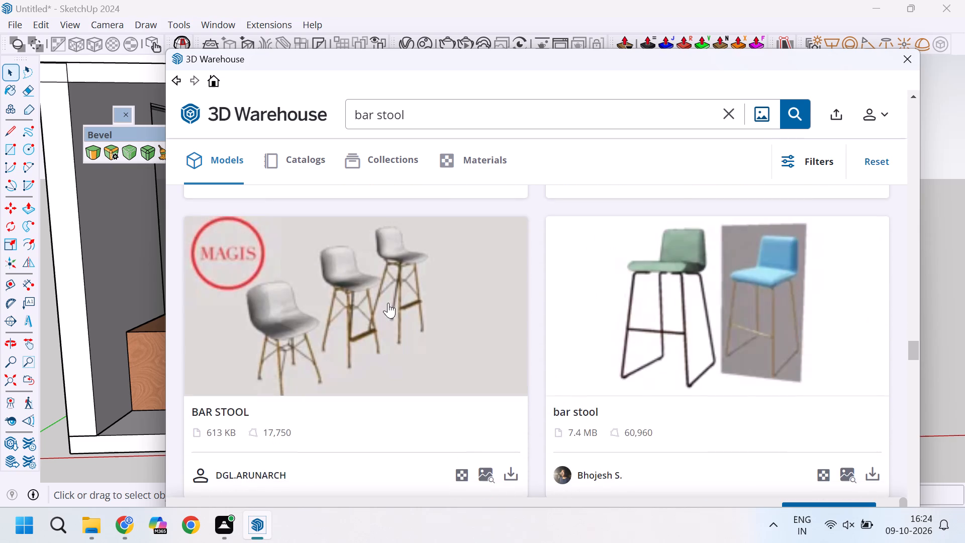
{"action": "scroll", "coordinate": [385, 305], "scroll_direction": "down", "scroll_amount": 2}
{"action": "scroll", "coordinate": [385, 305], "scroll_direction": "up", "scroll_amount": 7}
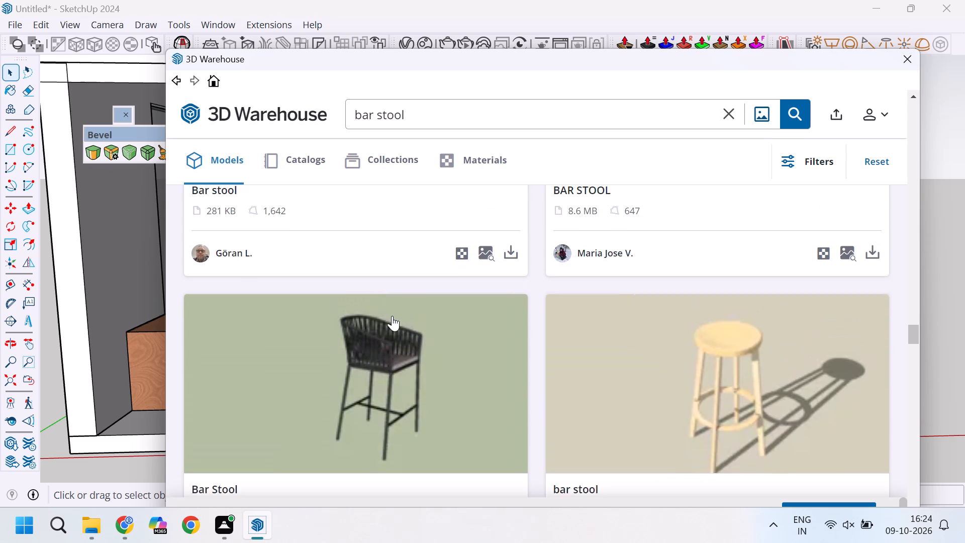
{"action": "scroll", "coordinate": [372, 280], "scroll_direction": "up", "scroll_amount": 3}
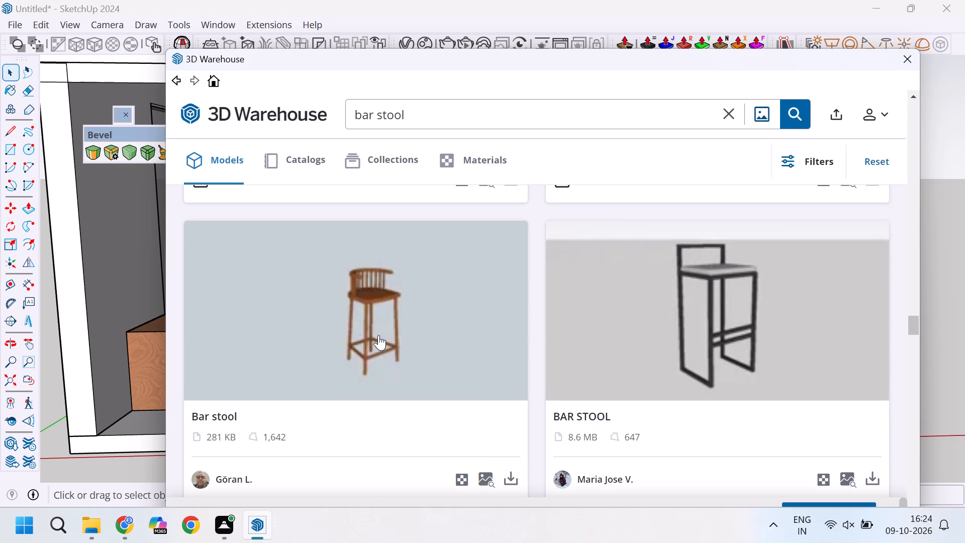
{"action": "scroll", "coordinate": [388, 305], "scroll_direction": "down", "scroll_amount": 3}
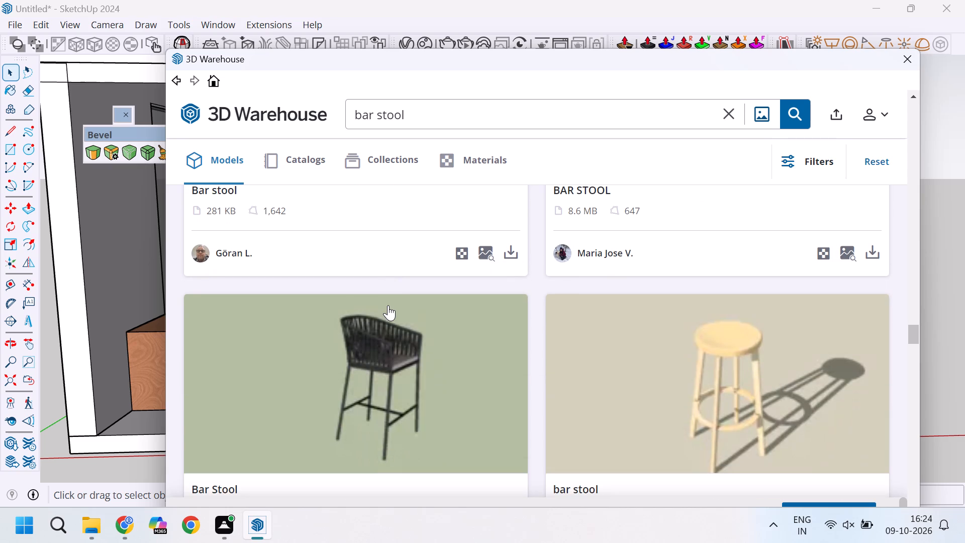
{"action": "scroll", "coordinate": [388, 305], "scroll_direction": "down", "scroll_amount": 3}
{"action": "scroll", "coordinate": [389, 308], "scroll_direction": "up", "scroll_amount": 1}
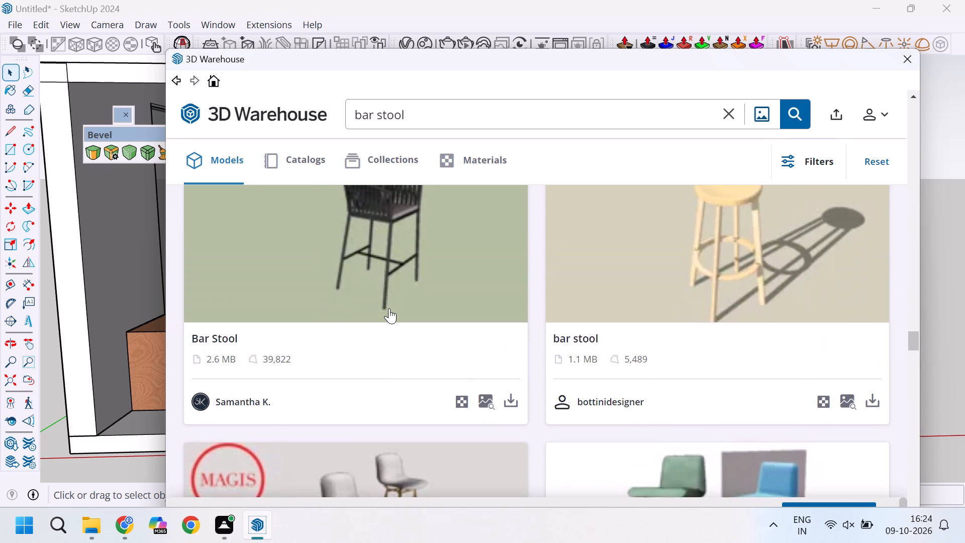
{"action": "scroll", "coordinate": [389, 308], "scroll_direction": "up", "scroll_amount": 1}
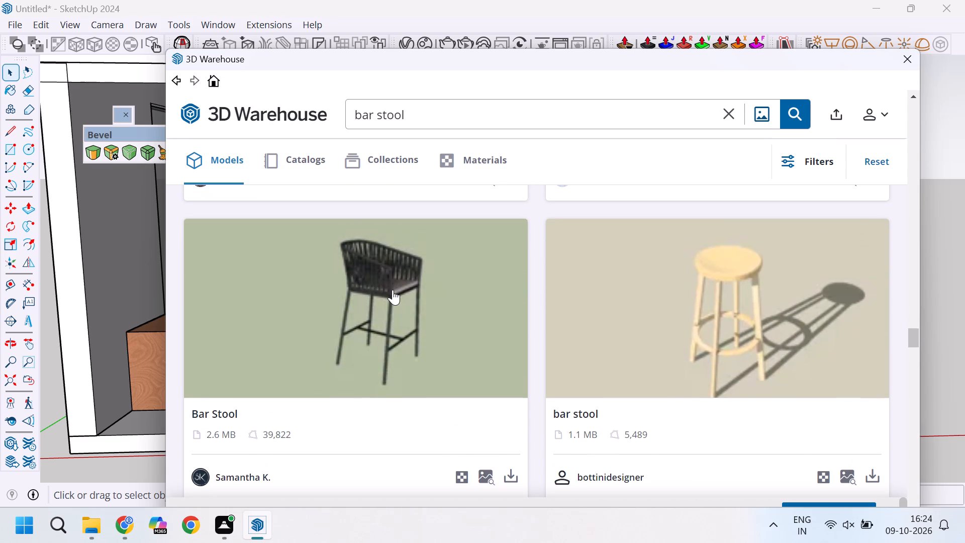
{"action": "scroll", "coordinate": [395, 300], "scroll_direction": "down", "scroll_amount": 1}
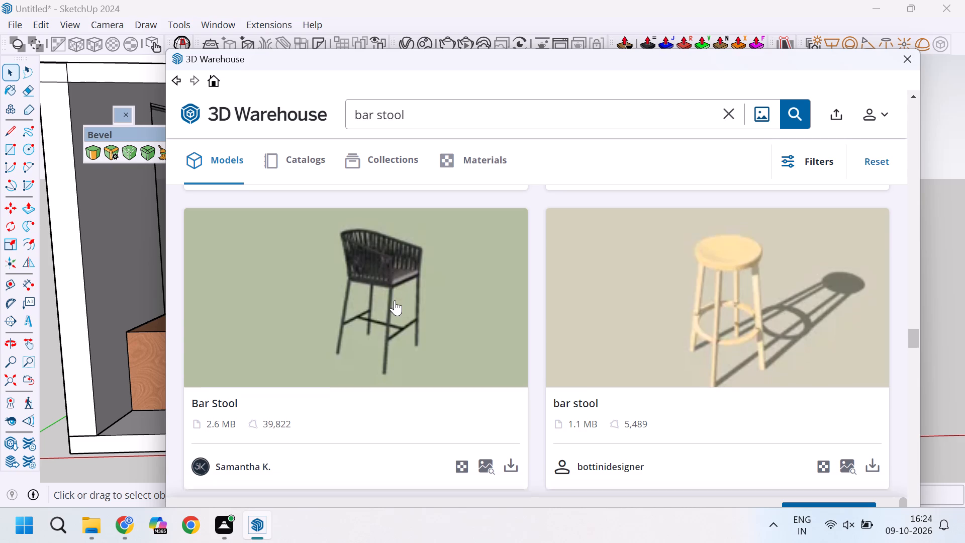
{"action": "scroll", "coordinate": [395, 300], "scroll_direction": "down", "scroll_amount": 8}
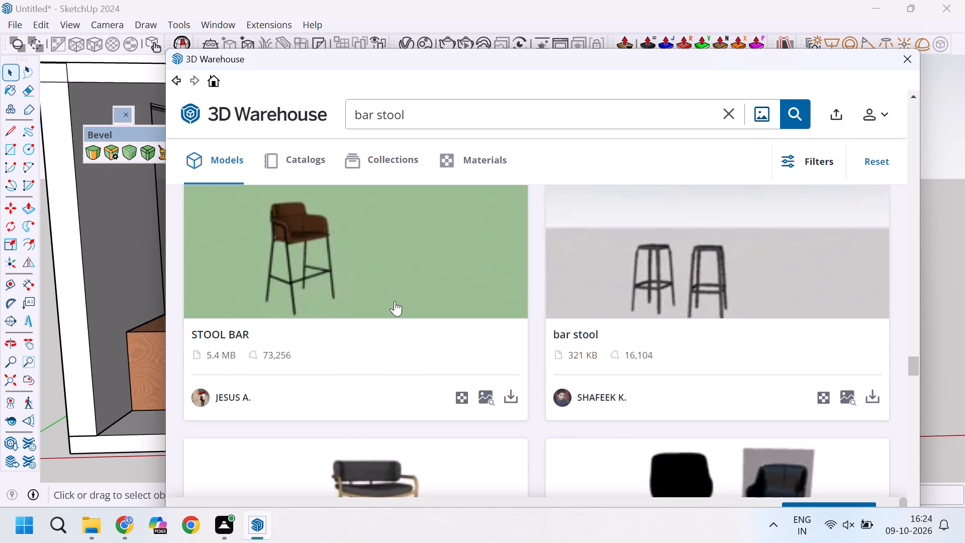
{"action": "scroll", "coordinate": [395, 301], "scroll_direction": "down", "scroll_amount": 5}
{"action": "scroll", "coordinate": [395, 301], "scroll_direction": "up", "scroll_amount": 2}
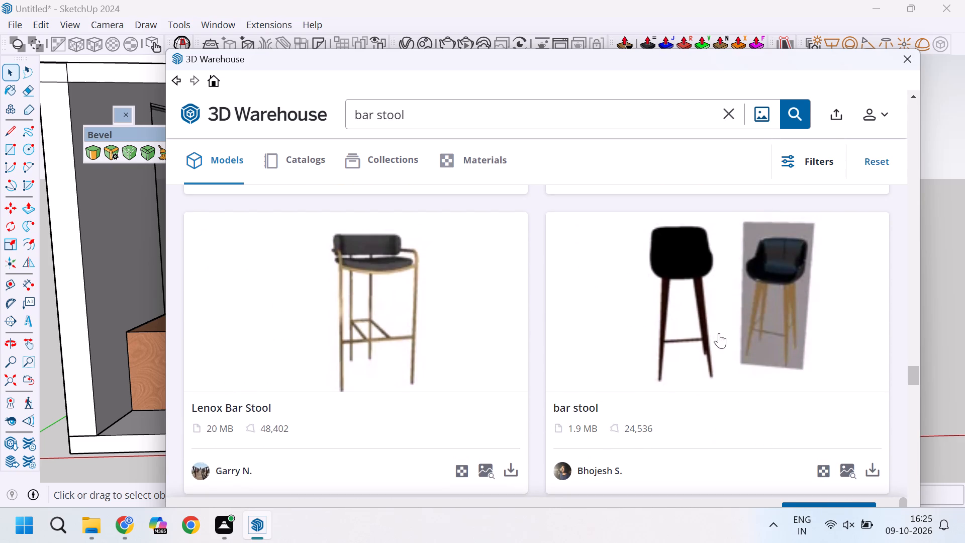
Load the 1.9 MB black bucket-seat "bar stool" from 3D Warehouse into the model and place it outside the room, beside the curved wall.
{"action": "left_click", "coordinate": [873, 464]}
{"action": "left_click", "coordinate": [500, 321]}
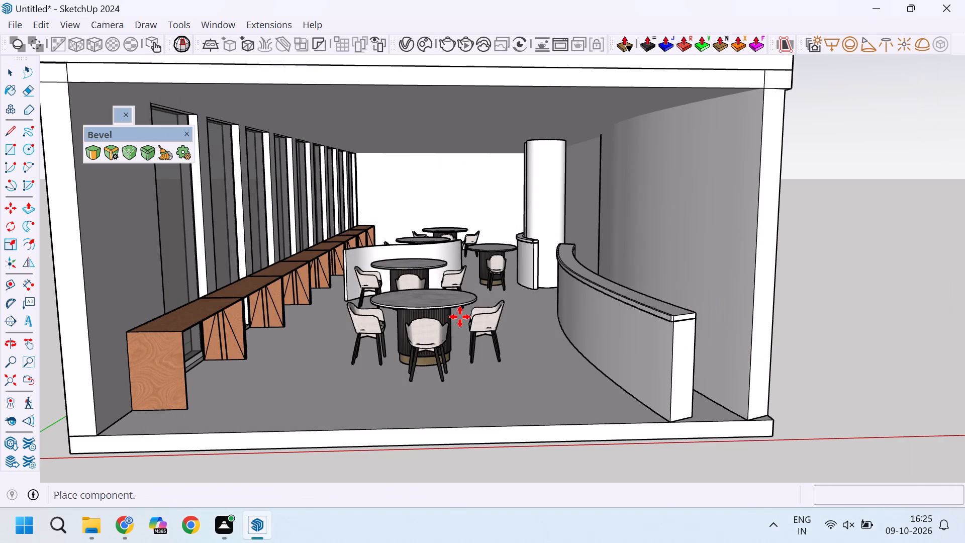
{"action": "scroll", "coordinate": [337, 330], "scroll_direction": "down", "scroll_amount": 4}
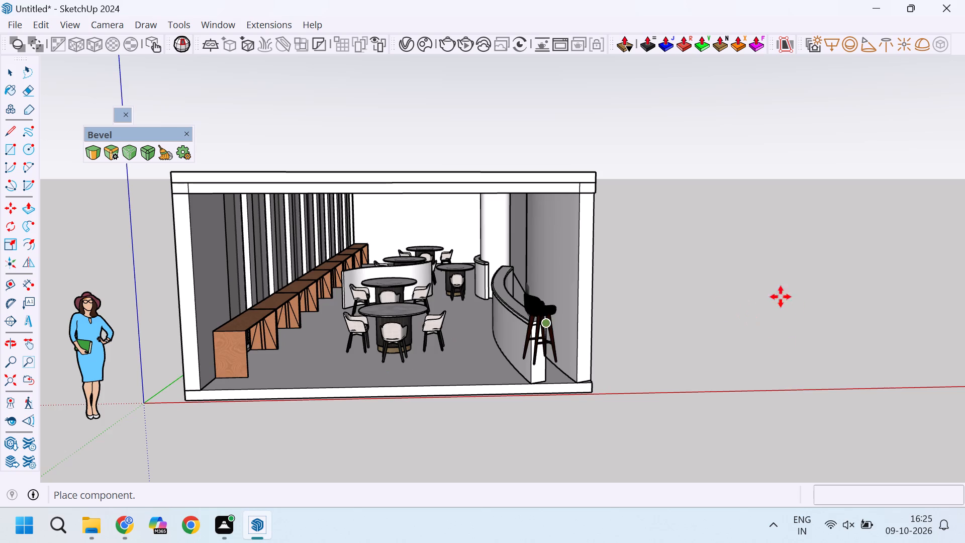
{"action": "scroll", "coordinate": [718, 312], "scroll_direction": "up", "scroll_amount": 3}
{"action": "left_click", "coordinate": [712, 319]}
Delete the reference picture panel from inside the bar stool component and exit the component.
{"action": "middle_click_drag", "start_coordinate": [748, 316], "coordinate": [601, 353]}
{"action": "scroll", "coordinate": [530, 352], "scroll_direction": "up", "scroll_amount": 11}
{"action": "scroll", "coordinate": [454, 360], "scroll_direction": "down", "scroll_amount": 4}
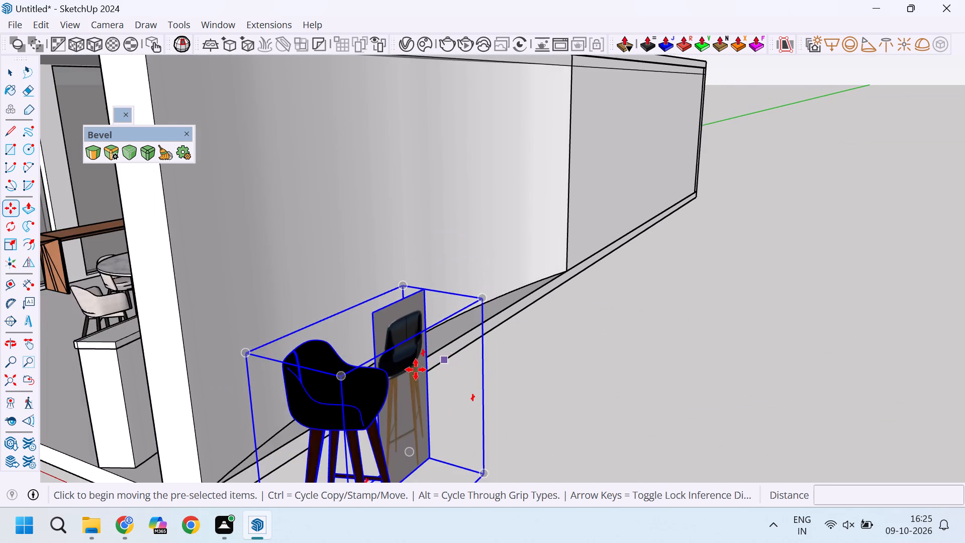
{"action": "scroll", "coordinate": [416, 370], "scroll_direction": "up", "scroll_amount": 4}
{"action": "key", "text": "space"}
{"action": "double_click", "coordinate": [398, 370]}
{"action": "left_click", "coordinate": [406, 366]}
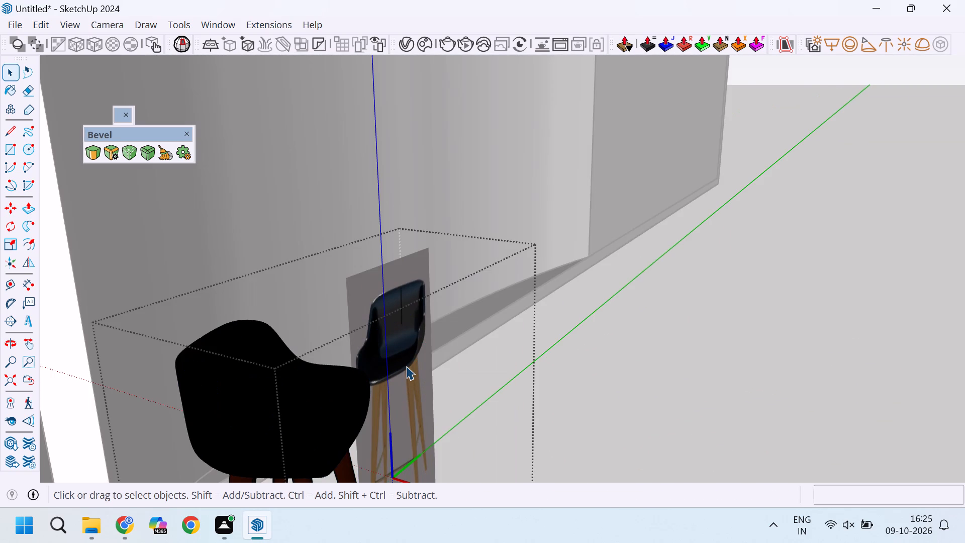
{"action": "key", "text": "Delete"}
{"action": "middle_click_drag", "start_coordinate": [464, 365], "coordinate": [413, 367]}
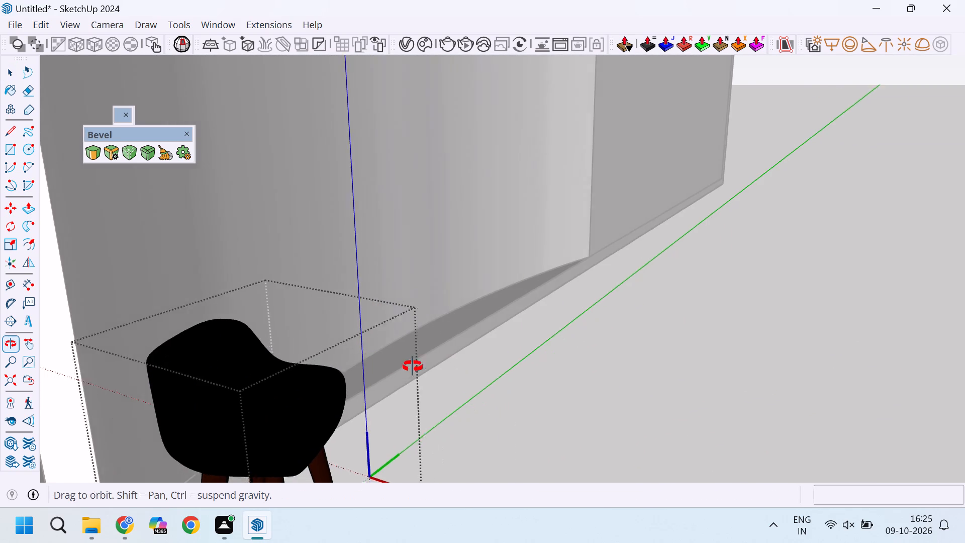
{"action": "middle_click_drag", "start_coordinate": [413, 367], "coordinate": [390, 316]}
{"action": "middle_click", "coordinate": [390, 315]}
{"action": "scroll", "coordinate": [498, 286], "scroll_direction": "down", "scroll_amount": 5}
{"action": "scroll", "coordinate": [256, 247], "scroll_direction": "up", "scroll_amount": 14}
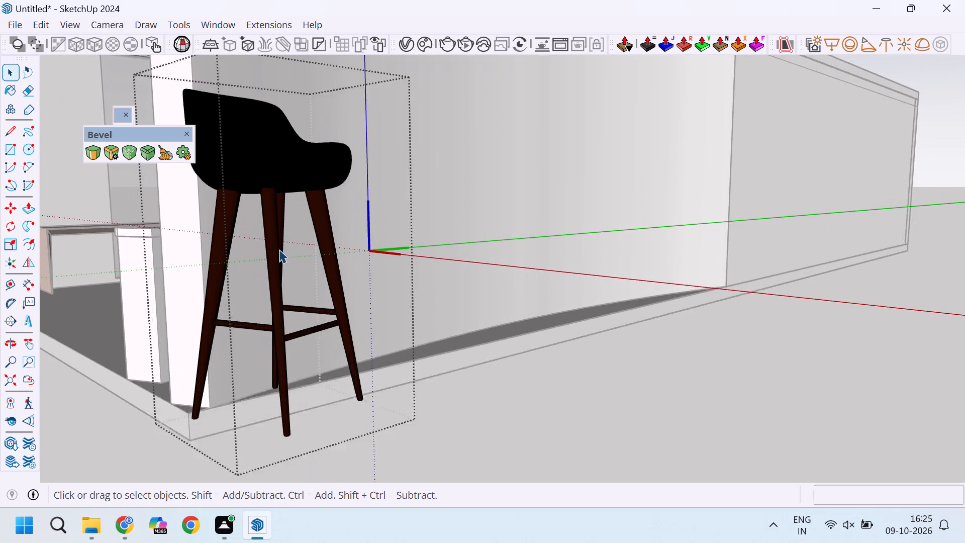
{"action": "left_click", "coordinate": [278, 241]}
{"action": "left_click", "coordinate": [612, 307]}
Select the placed bar stool and examine its seat, legs and position relative to the room from several angles.
{"action": "middle_click_drag", "start_coordinate": [457, 304], "coordinate": [434, 346]}
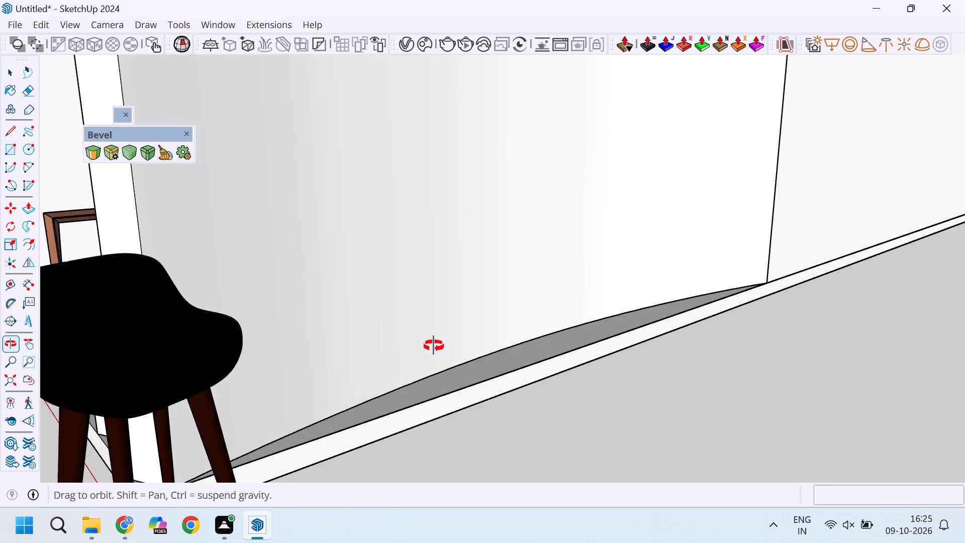
{"action": "scroll", "coordinate": [499, 277], "scroll_direction": "down", "scroll_amount": 10}
{"action": "middle_click_drag", "start_coordinate": [419, 332], "coordinate": [419, 397]}
{"action": "scroll", "coordinate": [419, 396], "scroll_direction": "up", "scroll_amount": 13}
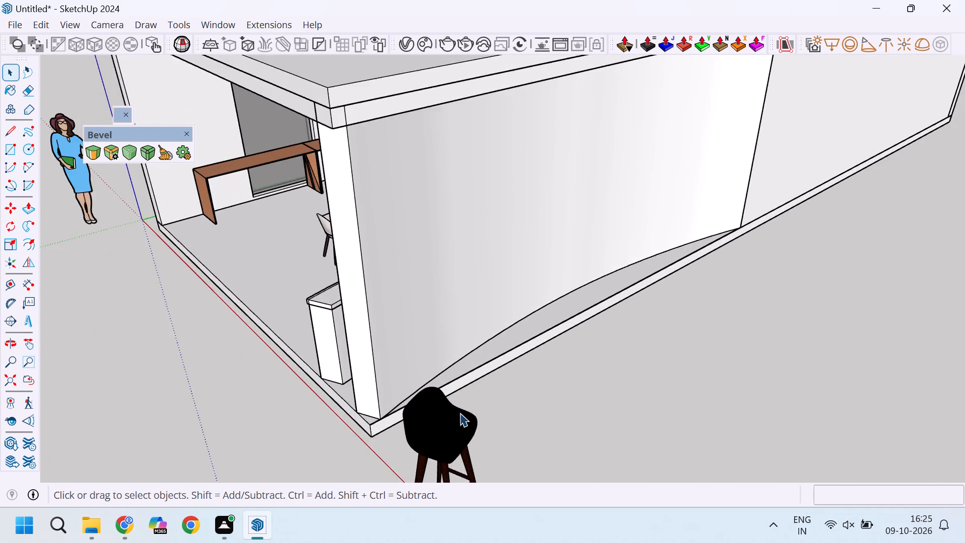
{"action": "scroll", "coordinate": [443, 339], "scroll_direction": "down", "scroll_amount": 6}
{"action": "middle_click_drag", "start_coordinate": [654, 350], "coordinate": [471, 384]}
{"action": "scroll", "coordinate": [308, 351], "scroll_direction": "up", "scroll_amount": 7}
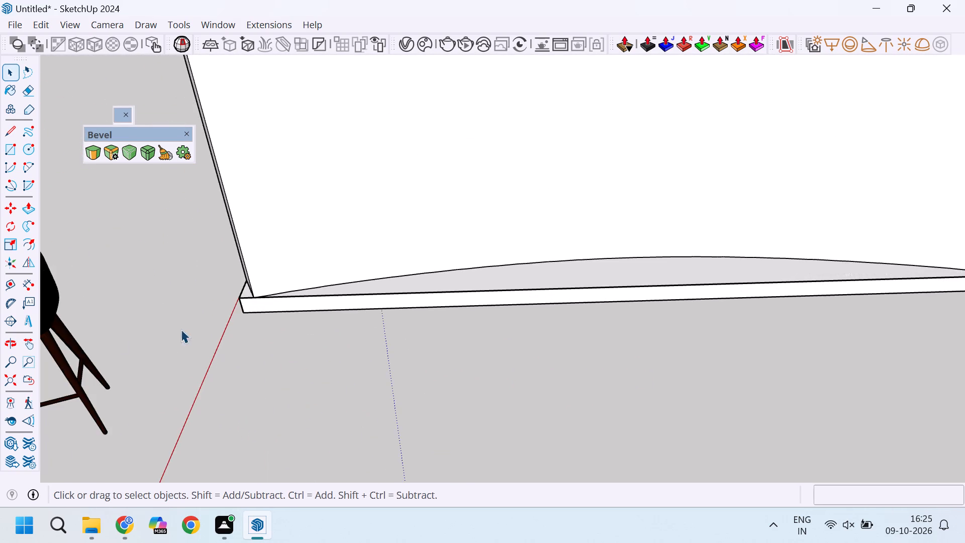
{"action": "scroll", "coordinate": [559, 344], "scroll_direction": "down", "scroll_amount": 4}
{"action": "scroll", "coordinate": [251, 350], "scroll_direction": "up", "scroll_amount": 11}
{"action": "middle_click_drag", "start_coordinate": [227, 315], "coordinate": [401, 236]}
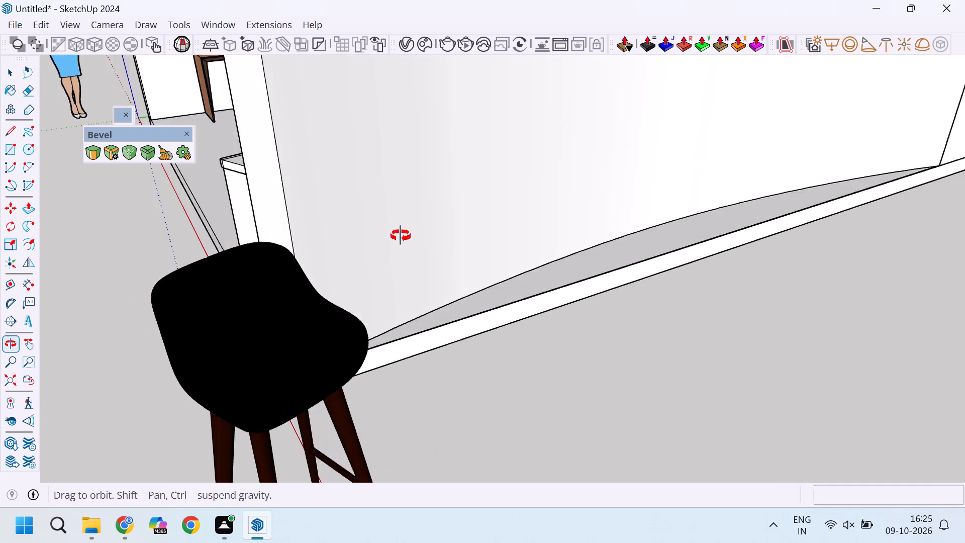
{"action": "middle_click_drag", "start_coordinate": [401, 236], "coordinate": [433, 218]}
{"action": "scroll", "coordinate": [227, 309], "scroll_direction": "up", "scroll_amount": 11}
{"action": "left_click", "coordinate": [293, 303]}
{"action": "scroll", "coordinate": [364, 264], "scroll_direction": "down", "scroll_amount": 7}
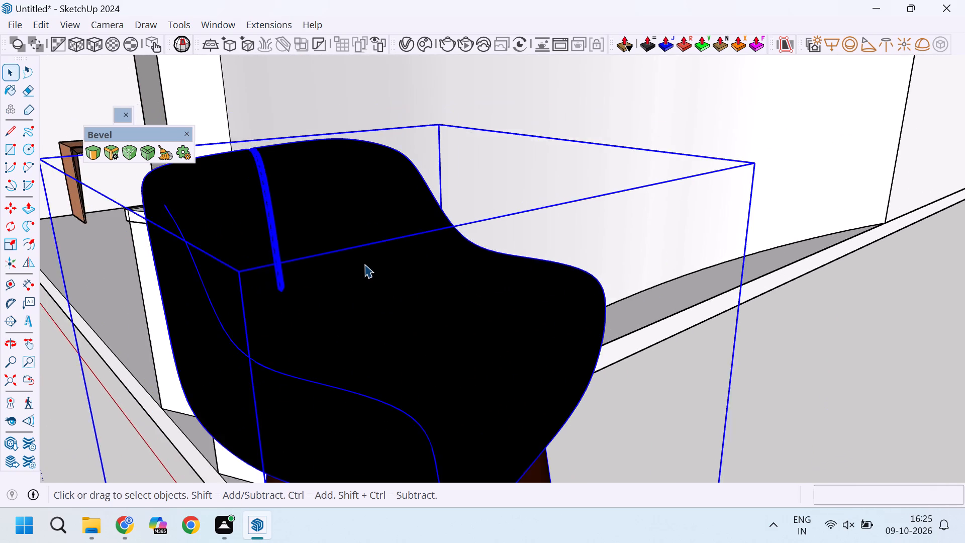
{"action": "scroll", "coordinate": [364, 264], "scroll_direction": "down", "scroll_amount": 5}
{"action": "scroll", "coordinate": [350, 332], "scroll_direction": "down", "scroll_amount": 8}
{"action": "scroll", "coordinate": [382, 368], "scroll_direction": "up", "scroll_amount": 5}
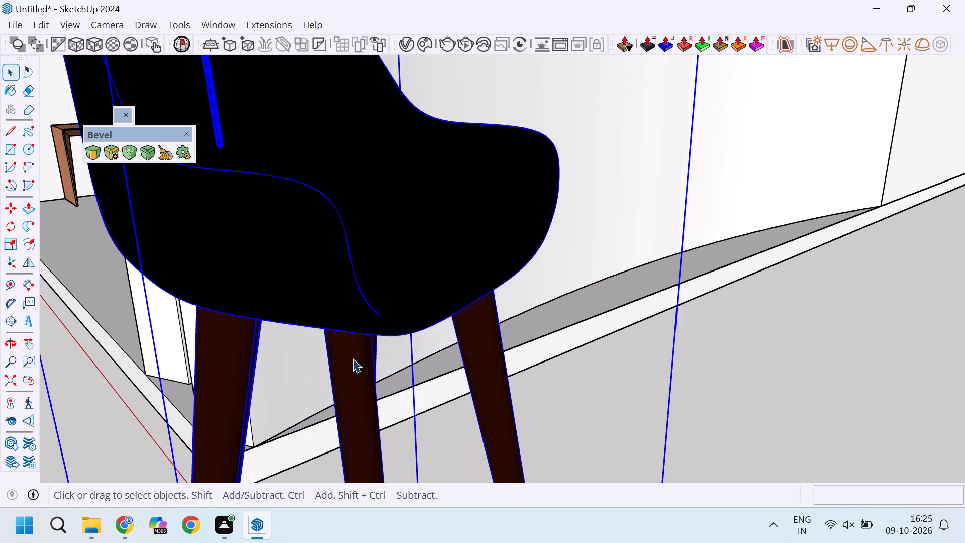
{"action": "scroll", "coordinate": [370, 349], "scroll_direction": "down", "scroll_amount": 13}
{"action": "scroll", "coordinate": [366, 398], "scroll_direction": "up", "scroll_amount": 3}
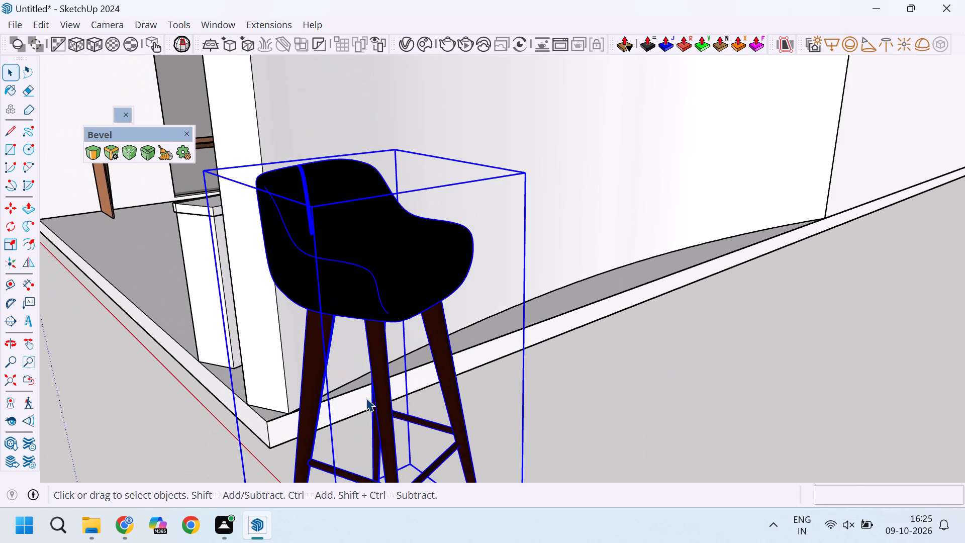
{"action": "scroll", "coordinate": [364, 390], "scroll_direction": "up", "scroll_amount": 4}
{"action": "scroll", "coordinate": [422, 344], "scroll_direction": "down", "scroll_amount": 19}
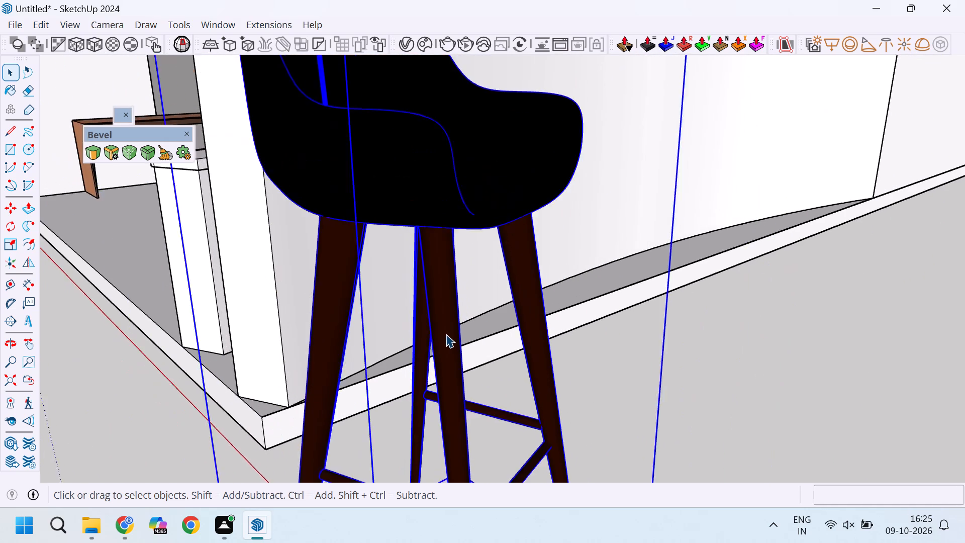
{"action": "scroll", "coordinate": [446, 334], "scroll_direction": "down", "scroll_amount": 10}
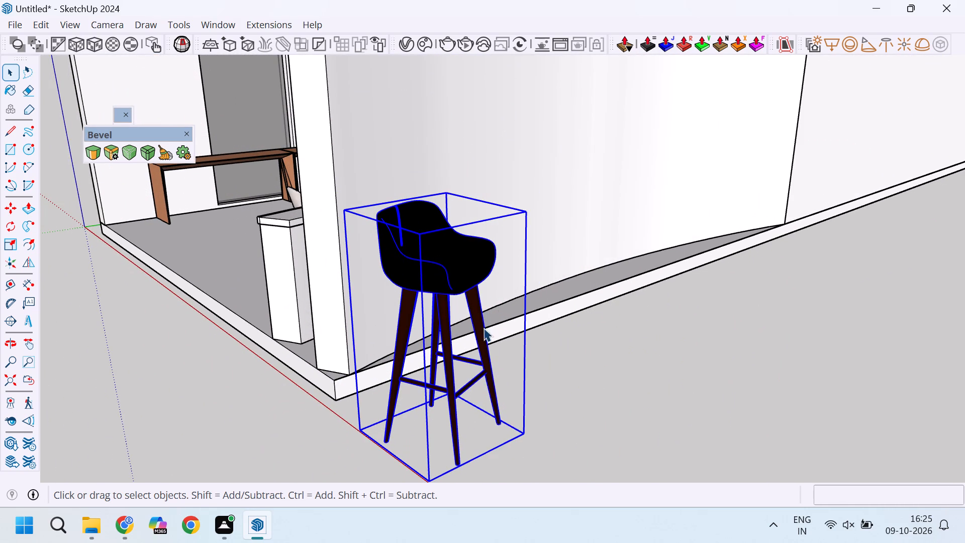
{"action": "middle_click_drag", "start_coordinate": [474, 325], "coordinate": [442, 329]}
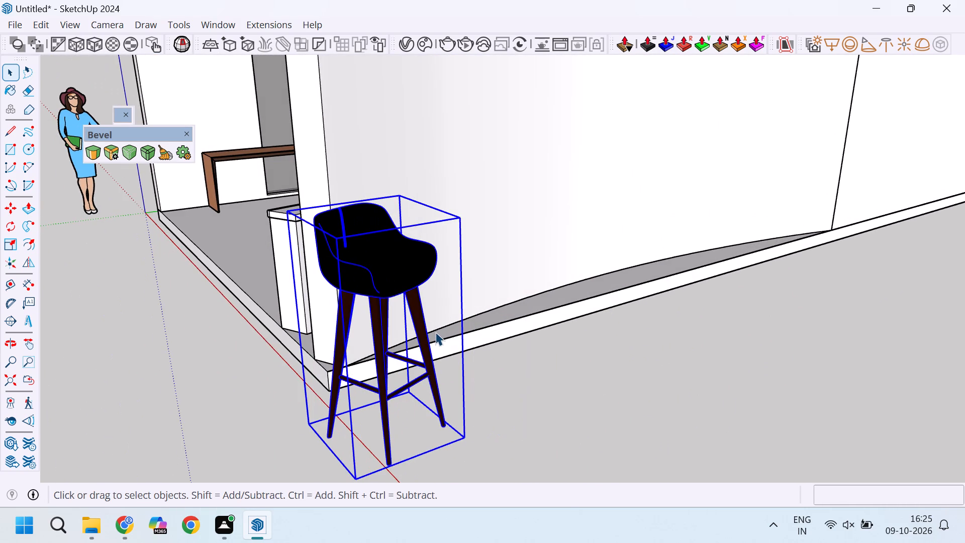
{"action": "scroll", "coordinate": [440, 322], "scroll_direction": "up", "scroll_amount": 3}
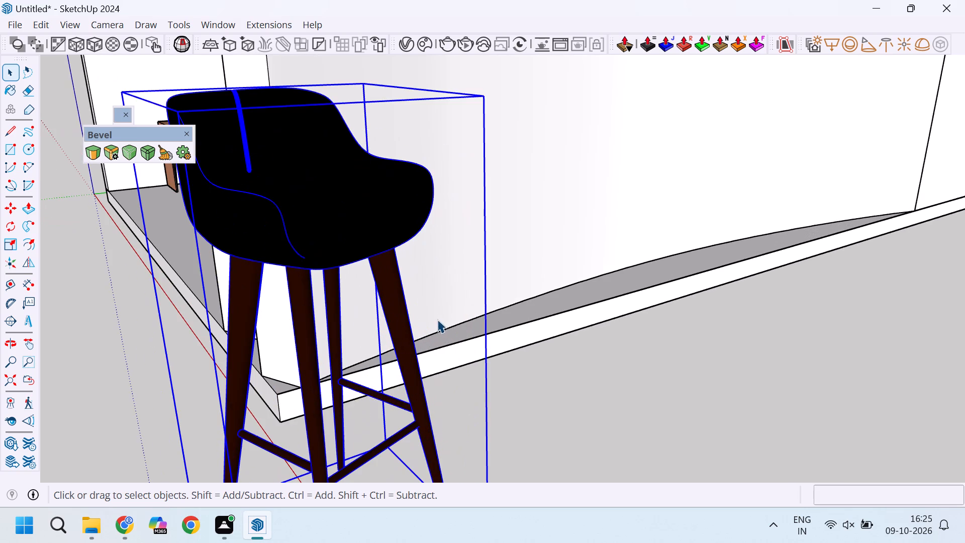
{"action": "scroll", "coordinate": [333, 277], "scroll_direction": "down", "scroll_amount": 2}
{"action": "middle_click_drag", "start_coordinate": [342, 300], "coordinate": [328, 289]}
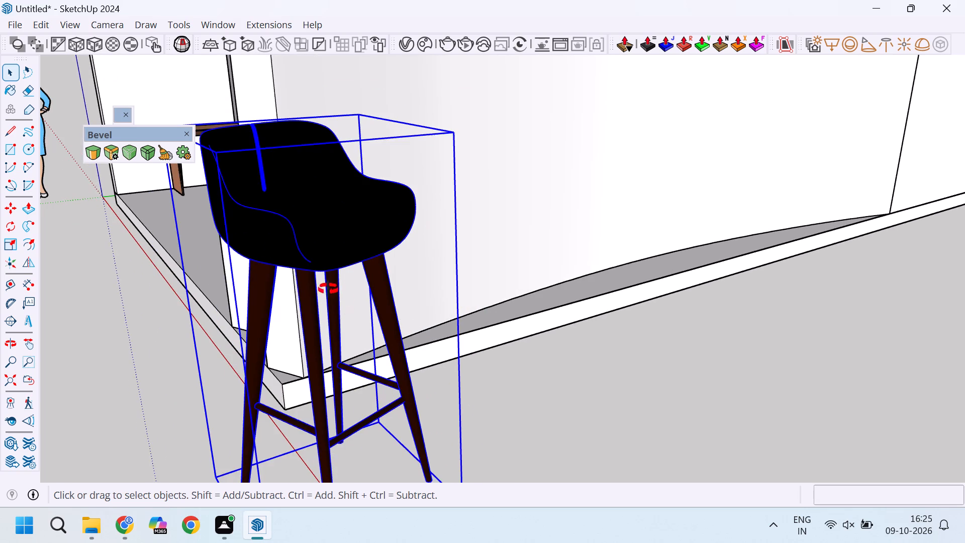
{"action": "middle_click_drag", "start_coordinate": [328, 289], "coordinate": [346, 325]}
{"action": "scroll", "coordinate": [382, 296], "scroll_direction": "down", "scroll_amount": 4}
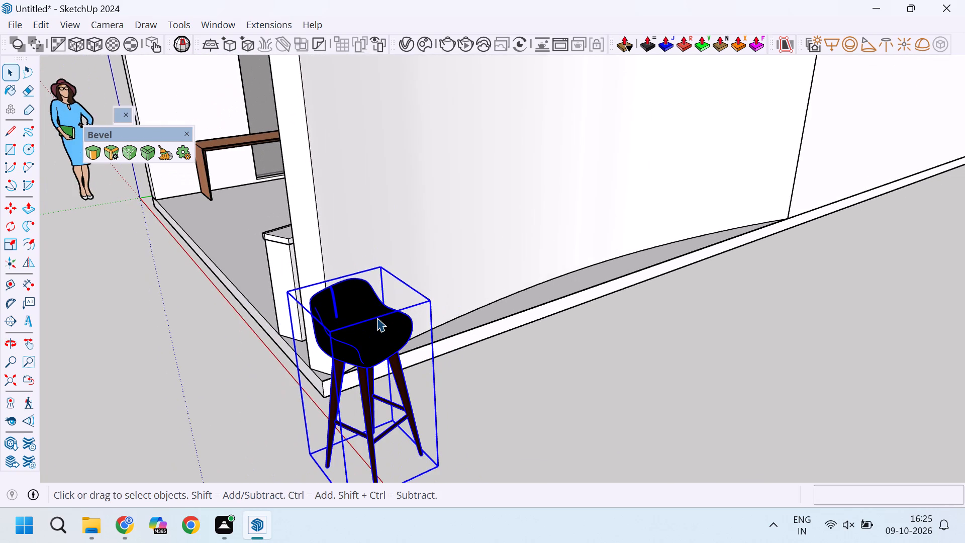
{"action": "scroll", "coordinate": [376, 350], "scroll_direction": "up", "scroll_amount": 2}
{"action": "scroll", "coordinate": [430, 327], "scroll_direction": "down", "scroll_amount": 4}
{"action": "scroll", "coordinate": [414, 369], "scroll_direction": "down", "scroll_amount": 4}
{"action": "middle_click_drag", "start_coordinate": [372, 377], "coordinate": [404, 418]}
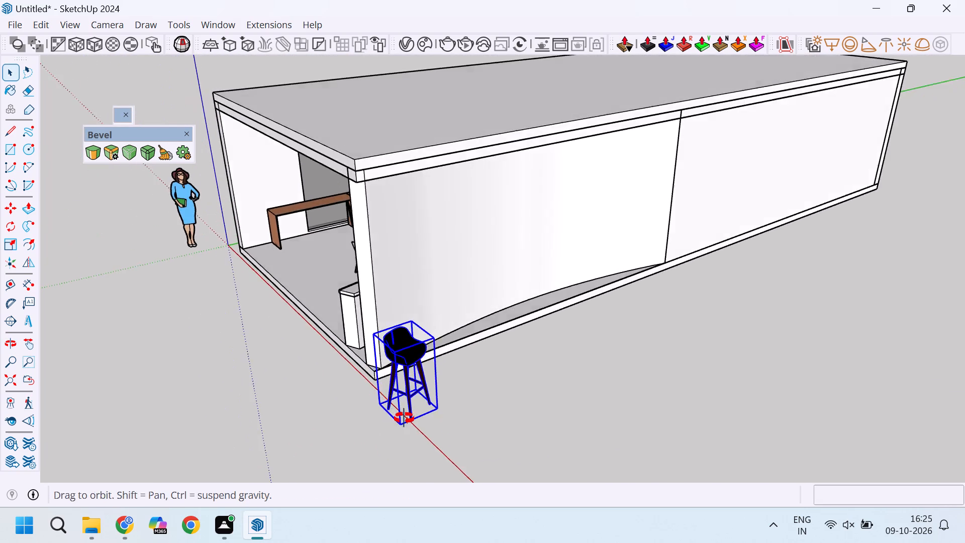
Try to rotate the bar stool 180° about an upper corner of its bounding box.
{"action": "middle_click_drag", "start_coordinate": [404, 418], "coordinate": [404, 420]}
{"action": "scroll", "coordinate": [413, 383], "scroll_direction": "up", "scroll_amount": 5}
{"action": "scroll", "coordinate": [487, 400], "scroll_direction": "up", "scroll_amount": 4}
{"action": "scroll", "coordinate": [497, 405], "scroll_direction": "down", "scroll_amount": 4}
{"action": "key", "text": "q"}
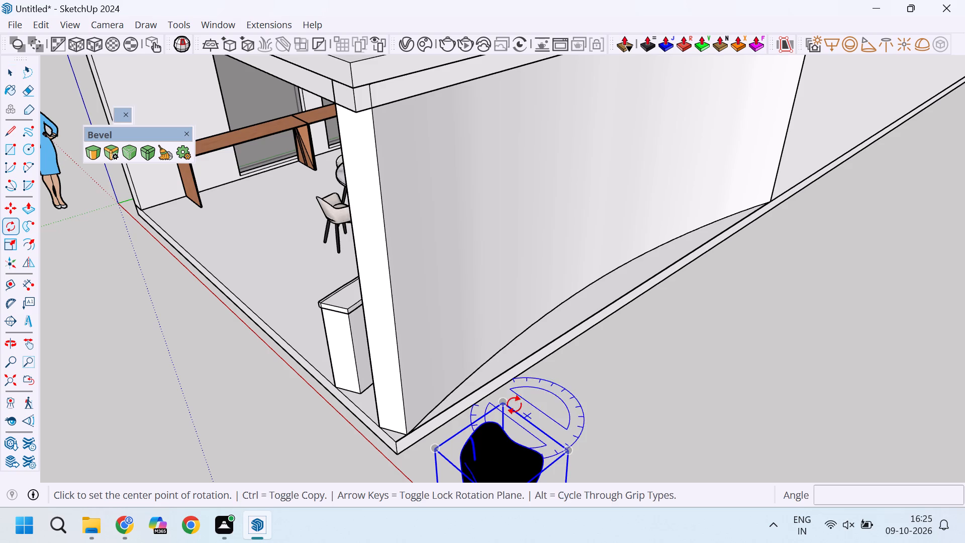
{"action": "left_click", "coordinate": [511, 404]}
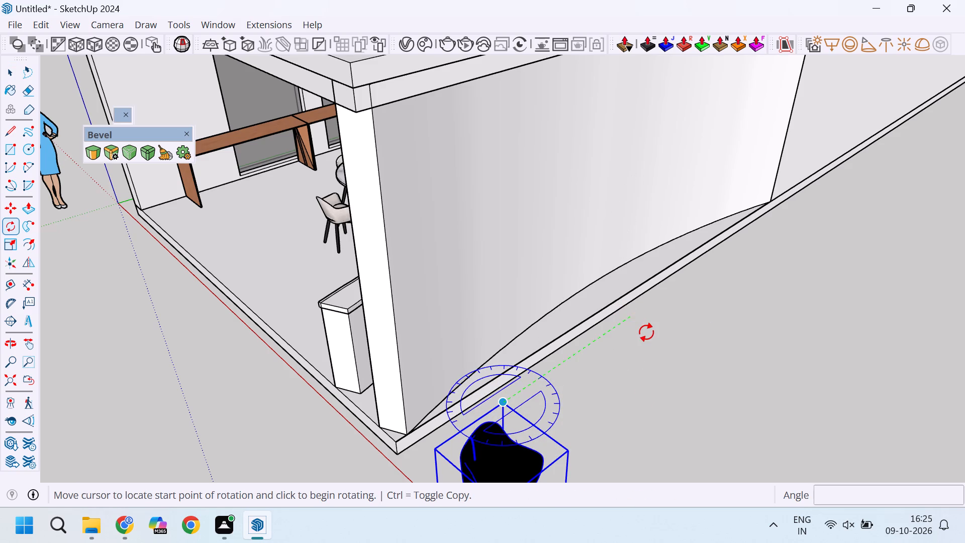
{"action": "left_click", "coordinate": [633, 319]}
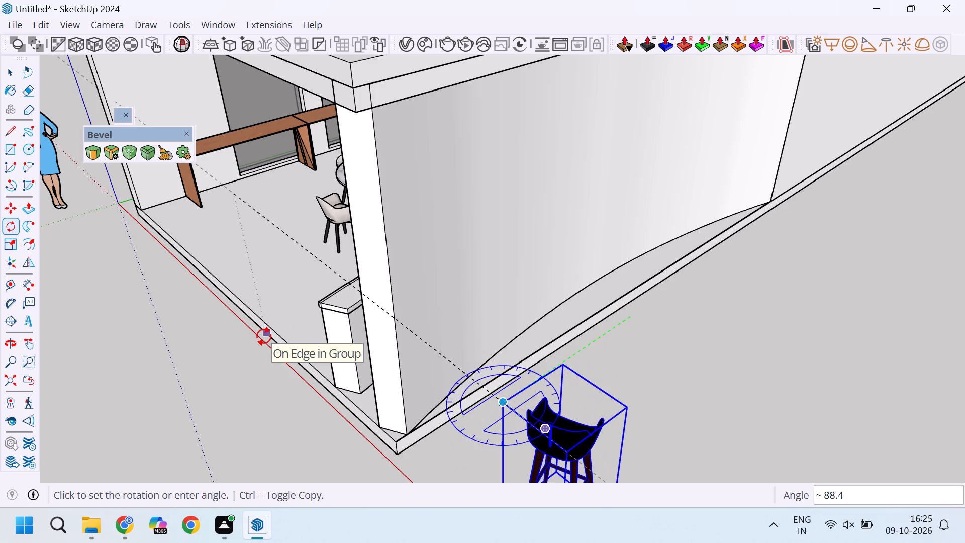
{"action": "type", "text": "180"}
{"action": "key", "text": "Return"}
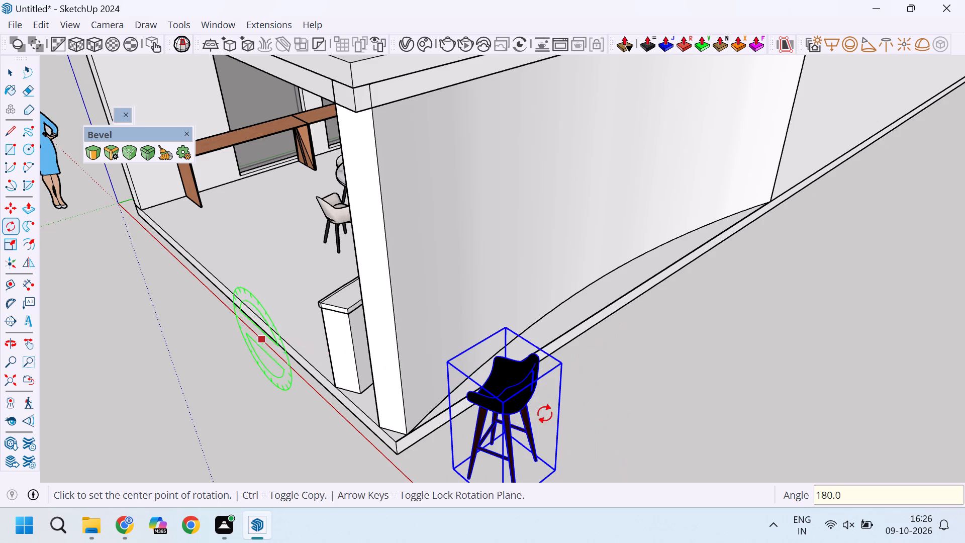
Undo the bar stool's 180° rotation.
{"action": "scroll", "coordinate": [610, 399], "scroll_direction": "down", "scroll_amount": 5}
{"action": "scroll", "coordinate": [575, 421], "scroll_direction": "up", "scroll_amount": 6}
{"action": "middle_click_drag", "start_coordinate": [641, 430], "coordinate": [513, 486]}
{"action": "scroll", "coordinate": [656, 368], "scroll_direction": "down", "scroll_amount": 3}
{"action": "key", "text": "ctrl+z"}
Rotate the bar stool about 23.5° around the vertical axis from an upper corner of its bounding box.
{"action": "scroll", "coordinate": [584, 351], "scroll_direction": "down", "scroll_amount": 2}
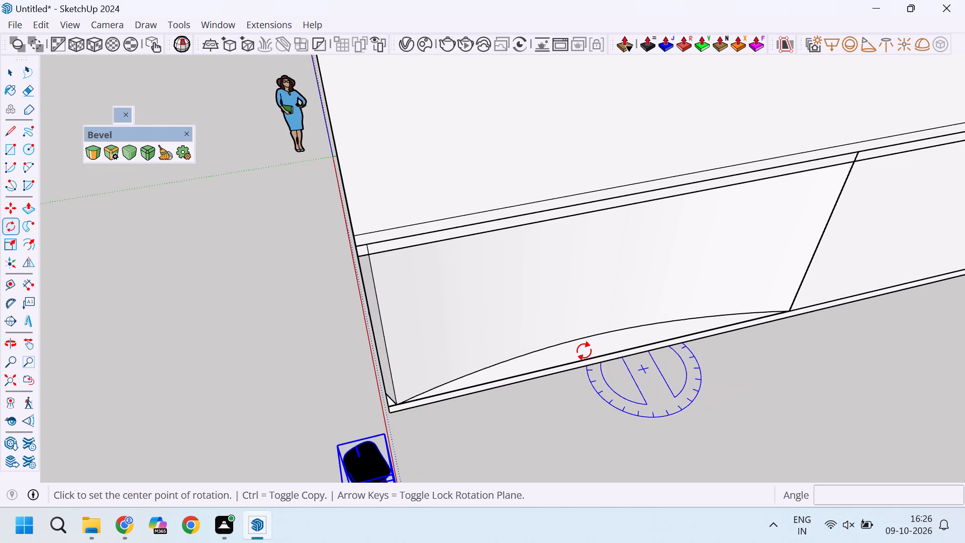
{"action": "scroll", "coordinate": [584, 351], "scroll_direction": "down", "scroll_amount": 5}
{"action": "scroll", "coordinate": [492, 402], "scroll_direction": "up", "scroll_amount": 10}
{"action": "middle_click_drag", "start_coordinate": [668, 394], "coordinate": [628, 416]}
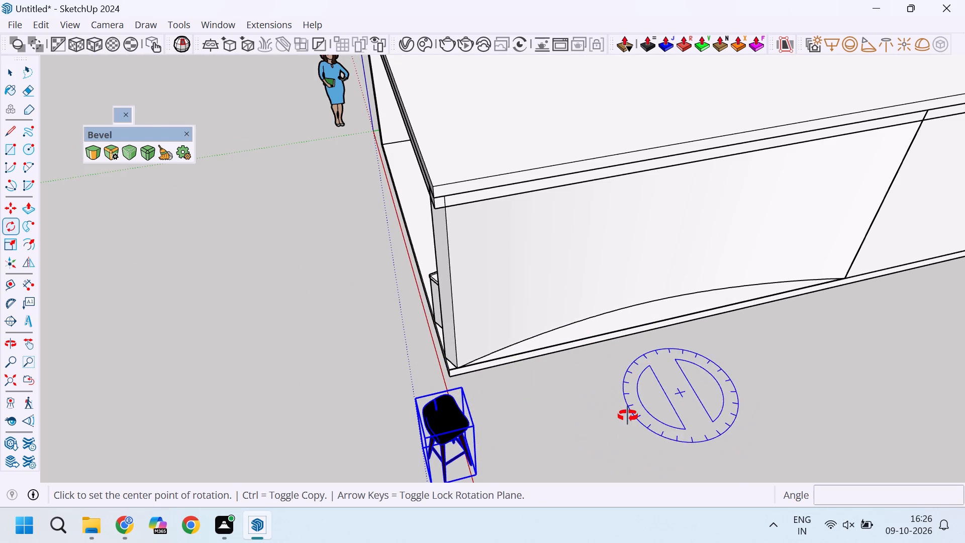
{"action": "middle_click_drag", "start_coordinate": [628, 416], "coordinate": [616, 422]}
{"action": "scroll", "coordinate": [393, 446], "scroll_direction": "up", "scroll_amount": 6}
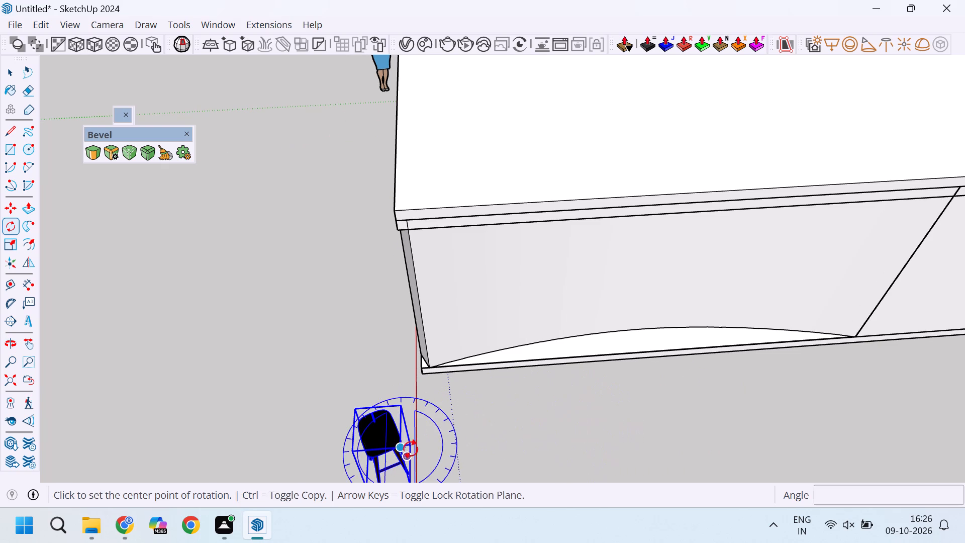
{"action": "scroll", "coordinate": [418, 437], "scroll_direction": "up", "scroll_amount": 6}
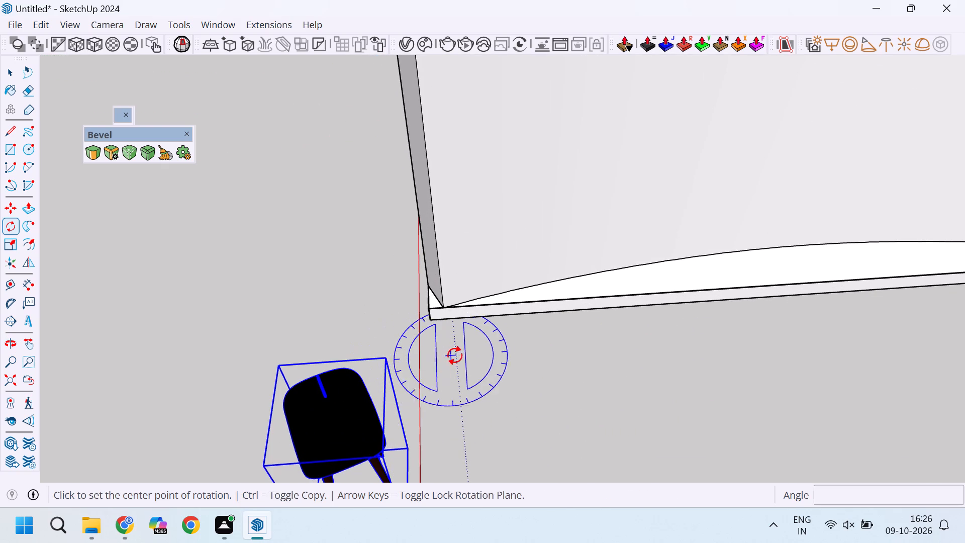
{"action": "scroll", "coordinate": [393, 357], "scroll_direction": "down", "scroll_amount": 4}
{"action": "middle_click_drag", "start_coordinate": [383, 384], "coordinate": [447, 378]}
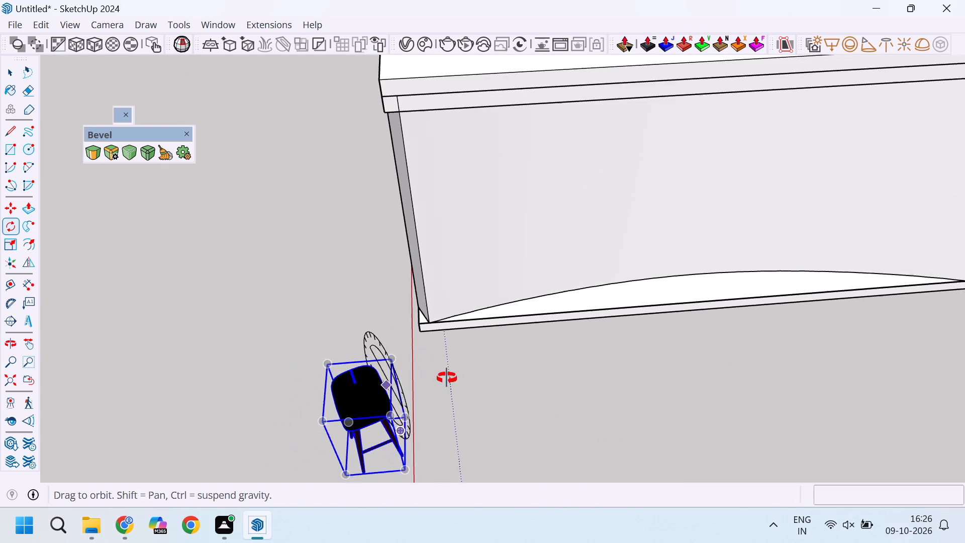
{"action": "middle_click_drag", "start_coordinate": [447, 378], "coordinate": [489, 361]}
{"action": "scroll", "coordinate": [519, 393], "scroll_direction": "up", "scroll_amount": 9}
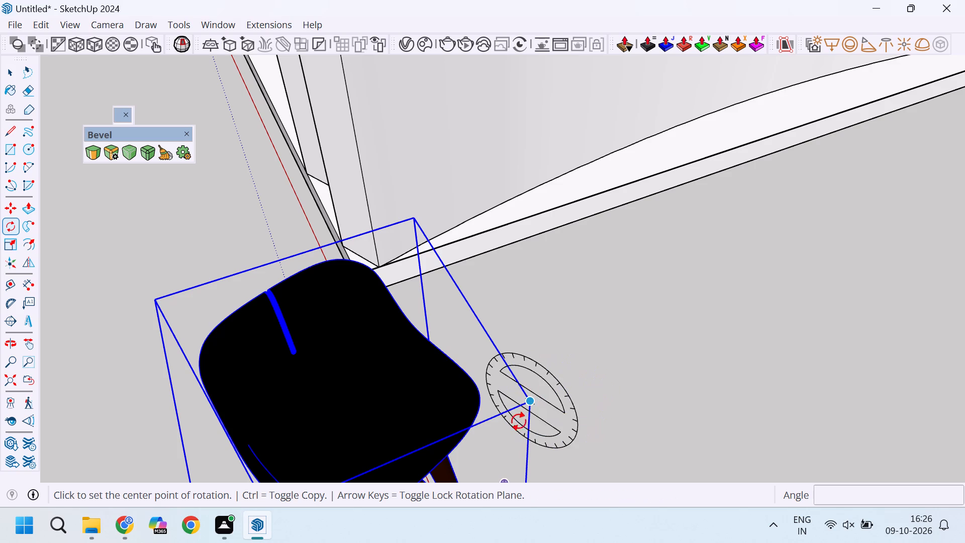
{"action": "key", "text": "Up"}
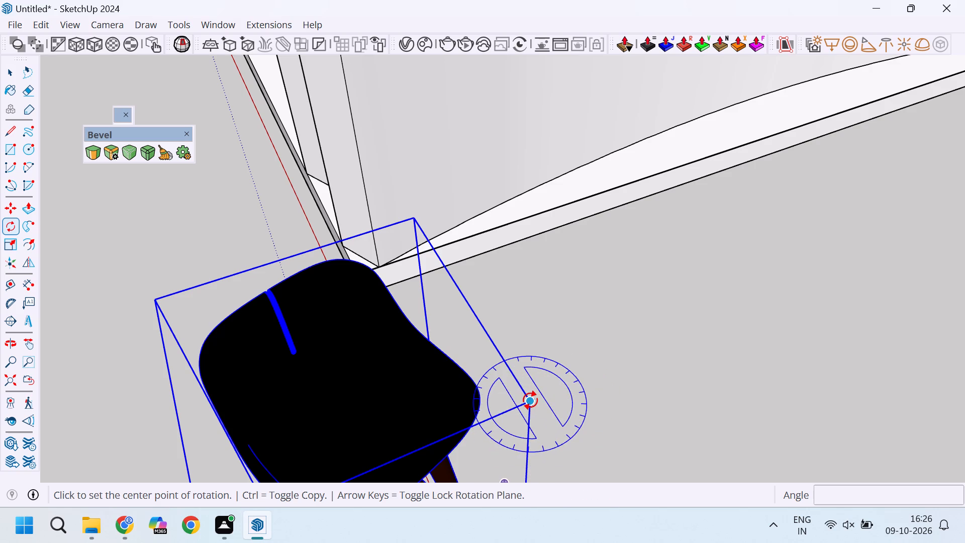
{"action": "left_click", "coordinate": [530, 400]}
{"action": "left_click", "coordinate": [636, 346]}
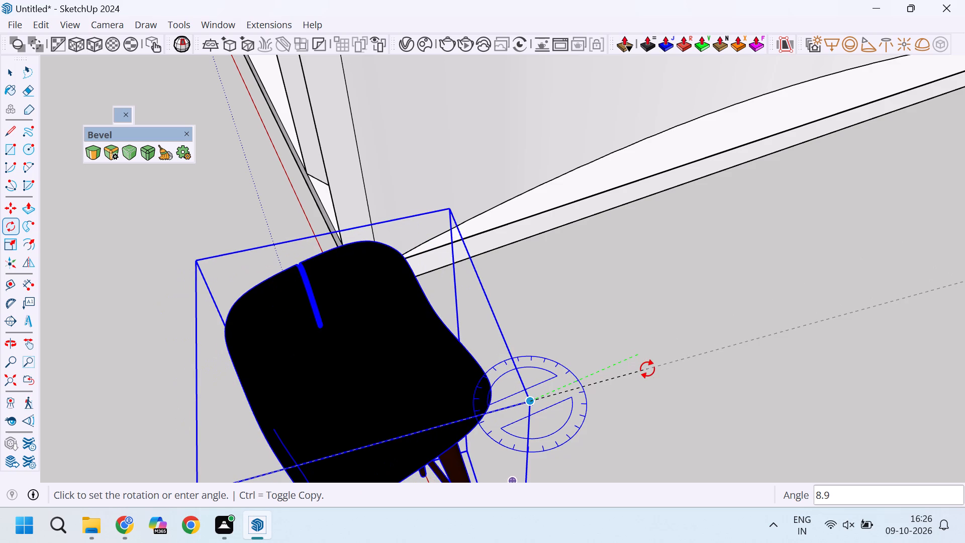
{"action": "scroll", "coordinate": [644, 377], "scroll_direction": "down", "scroll_amount": 3}
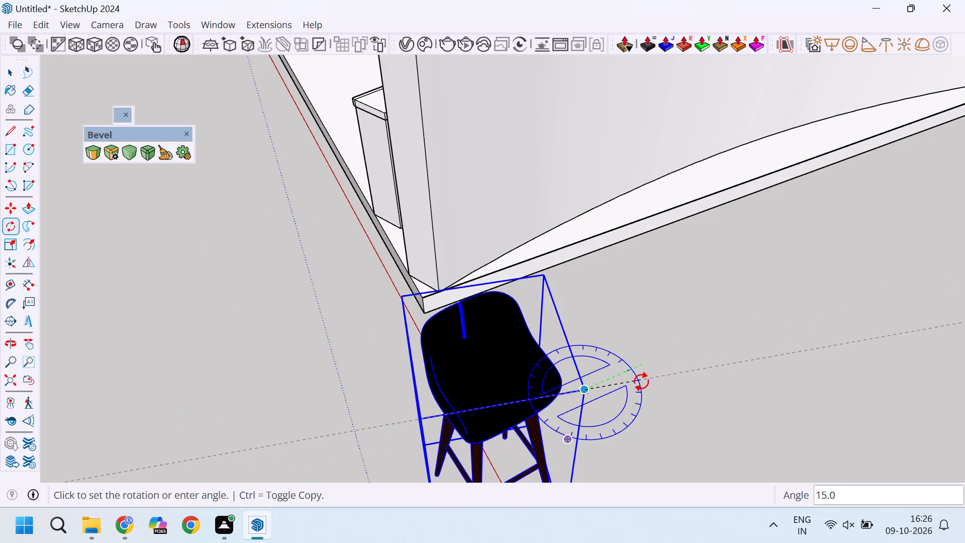
{"action": "scroll", "coordinate": [638, 388], "scroll_direction": "up", "scroll_amount": 5}
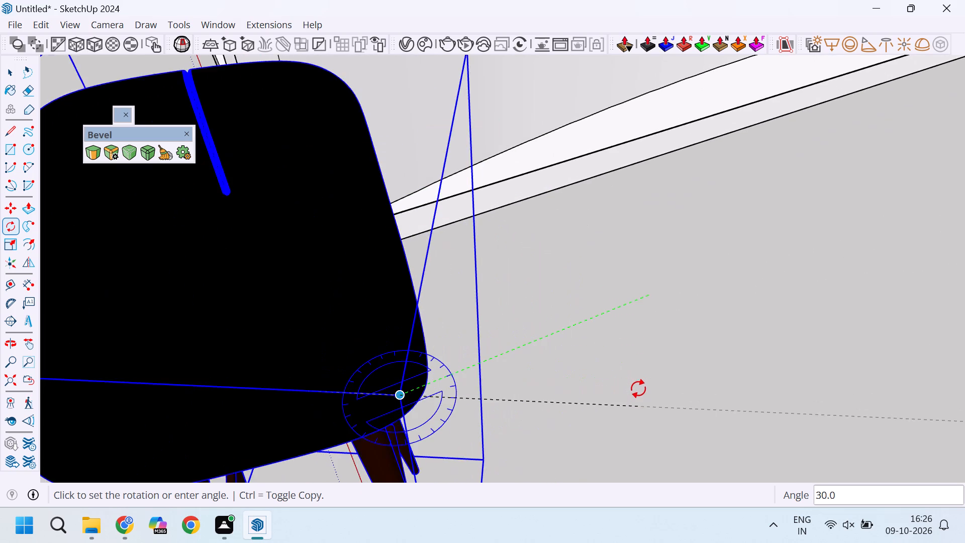
{"action": "scroll", "coordinate": [645, 384], "scroll_direction": "down", "scroll_amount": 8}
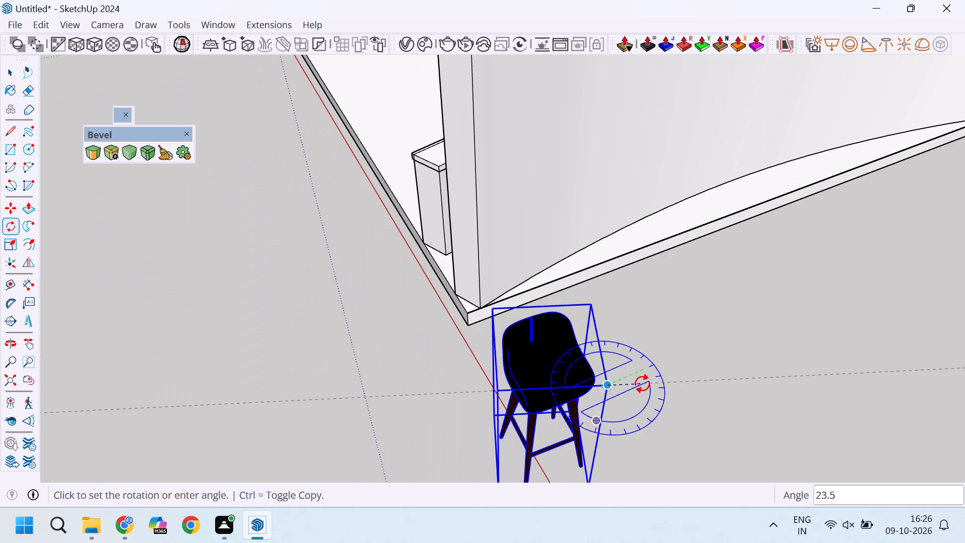
{"action": "left_click", "coordinate": [642, 384]}
{"action": "scroll", "coordinate": [622, 350], "scroll_direction": "down", "scroll_amount": 4}
{"action": "key", "text": "space"}
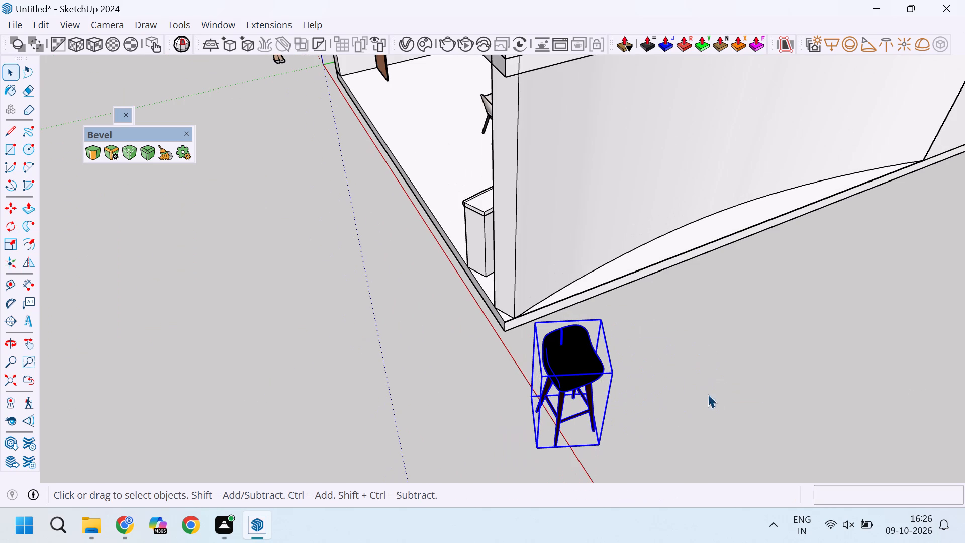
Examine the bar stool's orientation relative to the room and the axes from several angles.
{"action": "left_click", "coordinate": [728, 396]}
{"action": "middle_click_drag", "start_coordinate": [703, 395], "coordinate": [619, 327]}
{"action": "scroll", "coordinate": [505, 352], "scroll_direction": "down", "scroll_amount": 2}
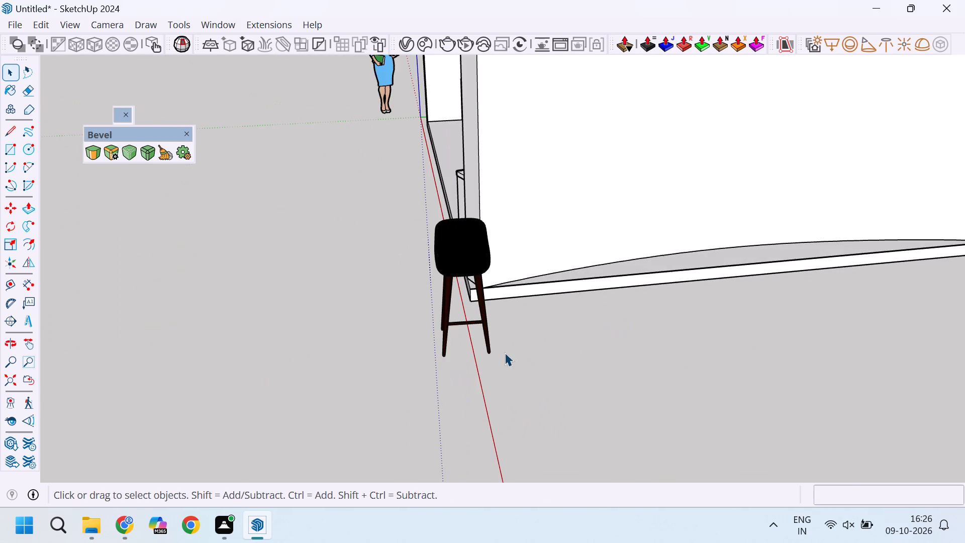
{"action": "scroll", "coordinate": [505, 352], "scroll_direction": "down", "scroll_amount": 1}
{"action": "middle_click_drag", "start_coordinate": [474, 322], "coordinate": [520, 418]}
{"action": "scroll", "coordinate": [532, 425], "scroll_direction": "up", "scroll_amount": 6}
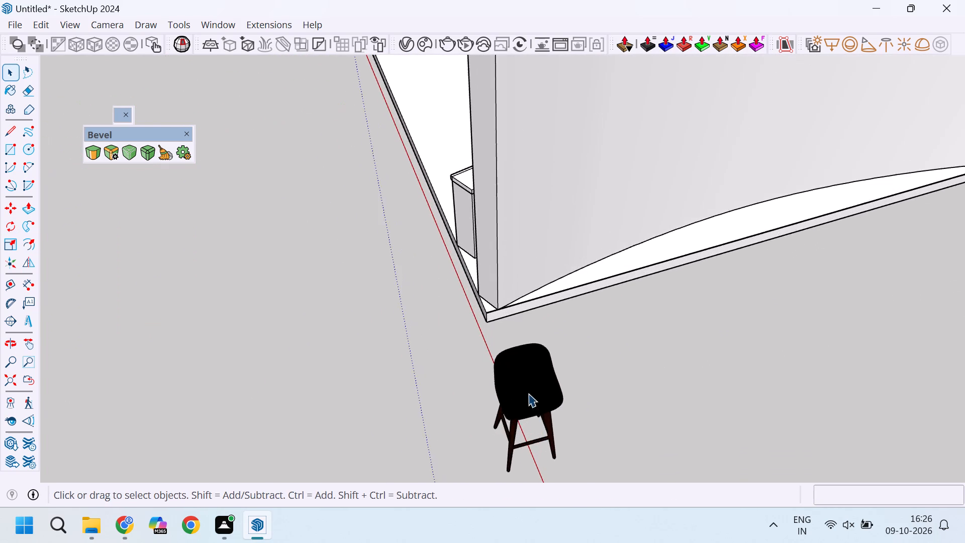
{"action": "scroll", "coordinate": [528, 393], "scroll_direction": "up", "scroll_amount": 13}
{"action": "middle_click_drag", "start_coordinate": [506, 389], "coordinate": [462, 251]}
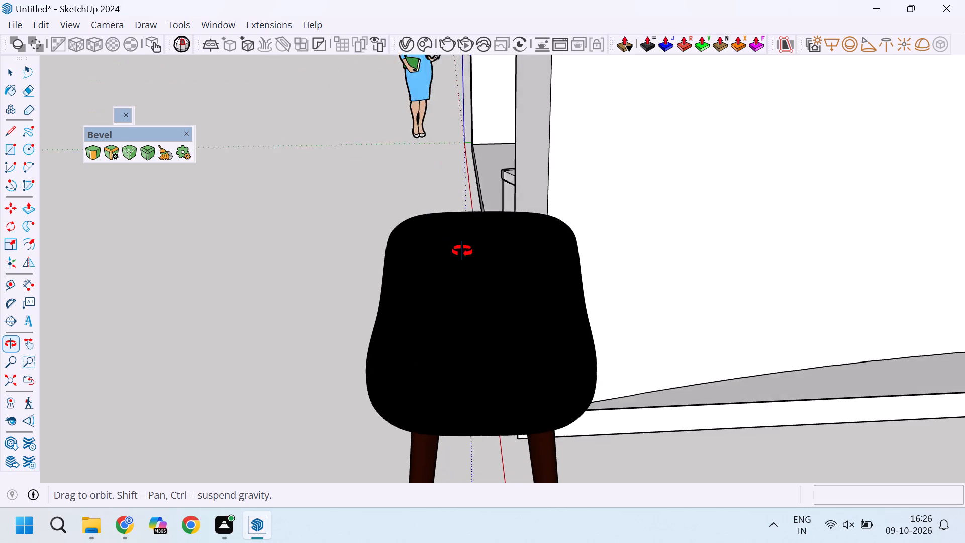
{"action": "middle_click_drag", "start_coordinate": [462, 251], "coordinate": [491, 263]}
{"action": "scroll", "coordinate": [500, 268], "scroll_direction": "down", "scroll_amount": 20}
Select the bar stool and rotate it 90° around the vertical axis at its bounding-box corner, aligning to the green axis.
{"action": "left_click", "coordinate": [509, 315]}
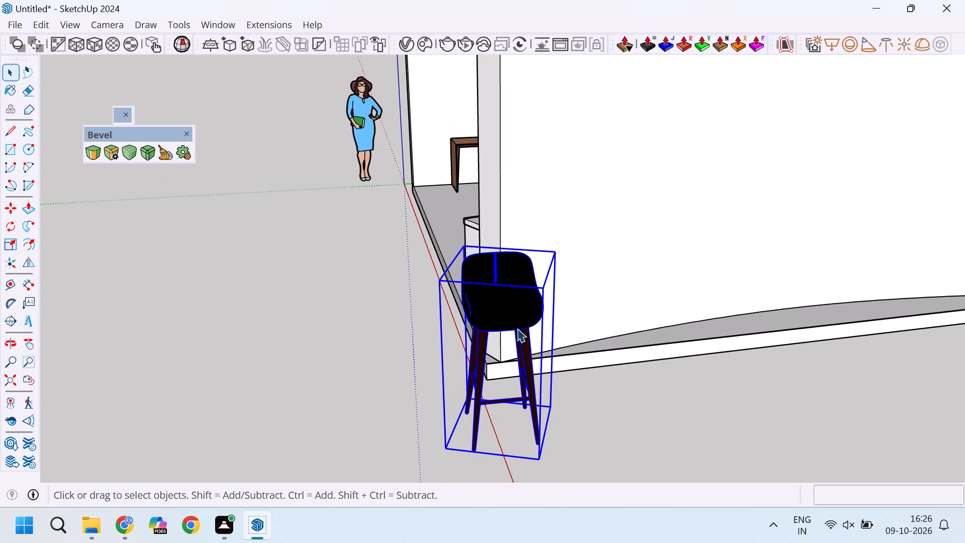
{"action": "scroll", "coordinate": [541, 367], "scroll_direction": "down", "scroll_amount": 2}
{"action": "scroll", "coordinate": [505, 289], "scroll_direction": "up", "scroll_amount": 1}
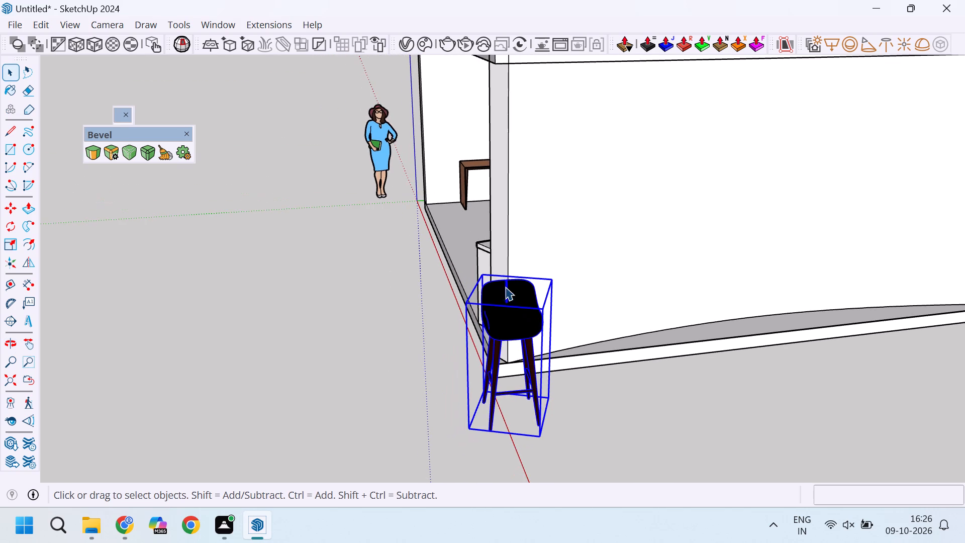
{"action": "scroll", "coordinate": [505, 287], "scroll_direction": "up", "scroll_amount": 2}
{"action": "key", "text": "q"}
{"action": "scroll", "coordinate": [571, 285], "scroll_direction": "up", "scroll_amount": 4}
{"action": "scroll", "coordinate": [563, 352], "scroll_direction": "down", "scroll_amount": 5}
{"action": "middle_click_drag", "start_coordinate": [554, 354], "coordinate": [550, 404]}
{"action": "scroll", "coordinate": [554, 354], "scroll_direction": "up", "scroll_amount": 1}
{"action": "scroll", "coordinate": [613, 260], "scroll_direction": "down", "scroll_amount": 13}
{"action": "scroll", "coordinate": [605, 332], "scroll_direction": "up", "scroll_amount": 6}
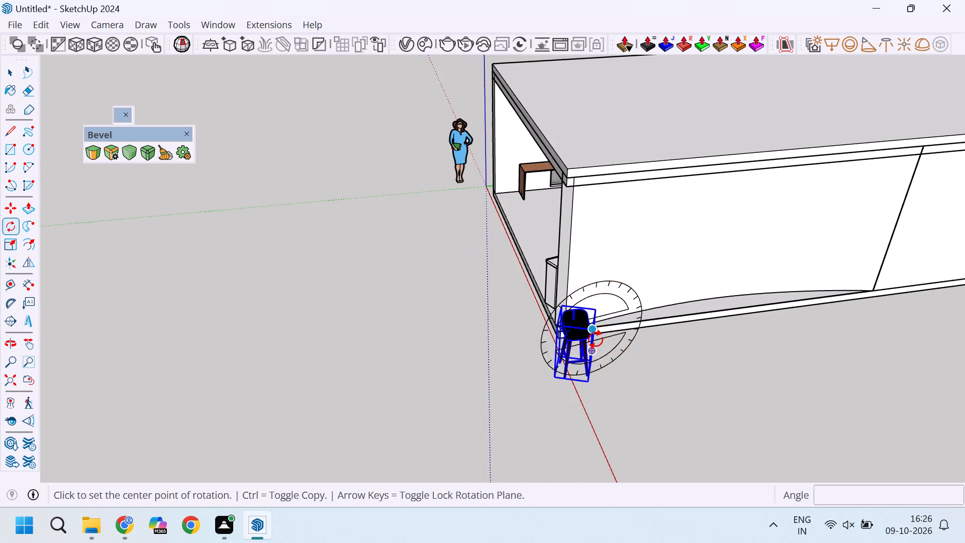
{"action": "scroll", "coordinate": [596, 339], "scroll_direction": "up", "scroll_amount": 6}
{"action": "middle_click_drag", "start_coordinate": [587, 325], "coordinate": [599, 389]}
{"action": "scroll", "coordinate": [587, 325], "scroll_direction": "up", "scroll_amount": 1}
{"action": "scroll", "coordinate": [626, 423], "scroll_direction": "up", "scroll_amount": 5}
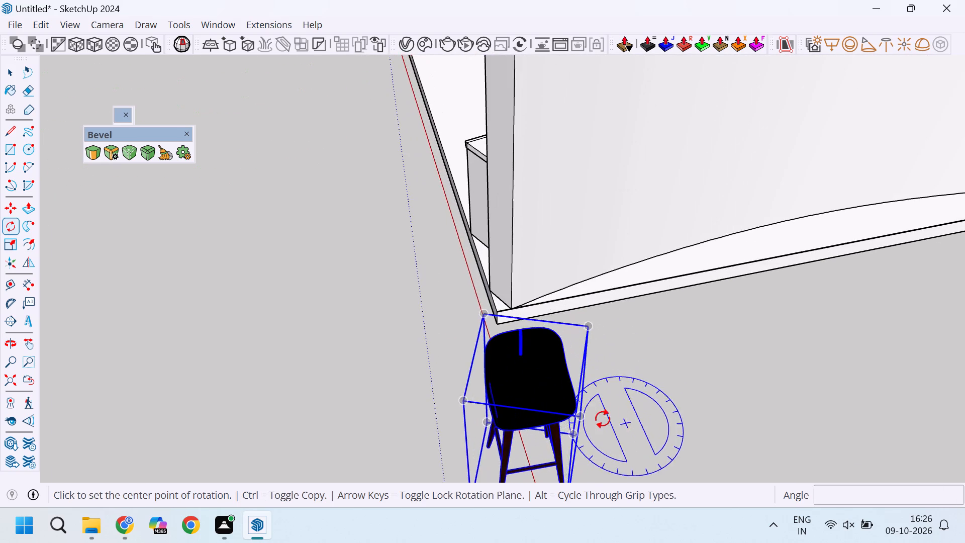
{"action": "scroll", "coordinate": [592, 422], "scroll_direction": "up", "scroll_amount": 6}
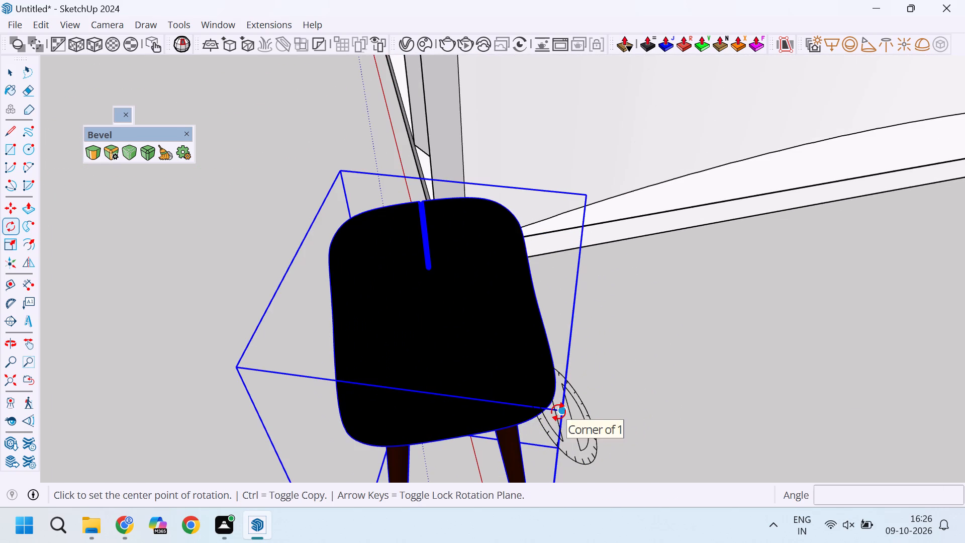
{"action": "key", "text": "Up"}
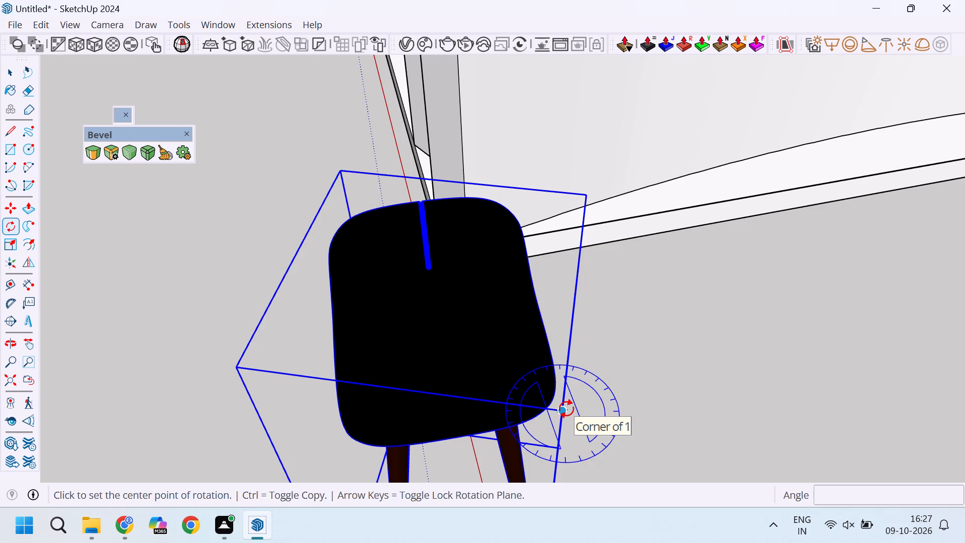
{"action": "left_click", "coordinate": [566, 409]}
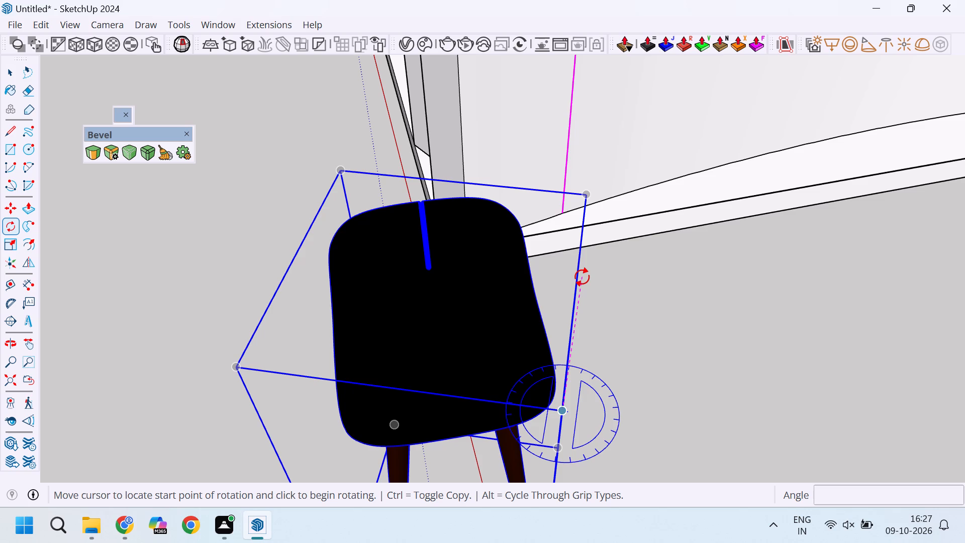
{"action": "scroll", "coordinate": [686, 220], "scroll_direction": "down", "scroll_amount": 9}
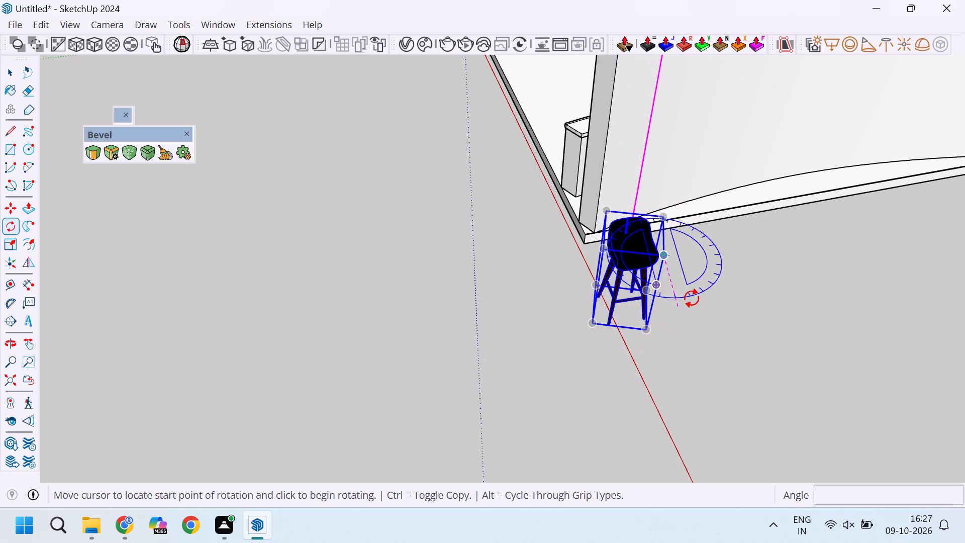
{"action": "scroll", "coordinate": [692, 298], "scroll_direction": "up", "scroll_amount": 5}
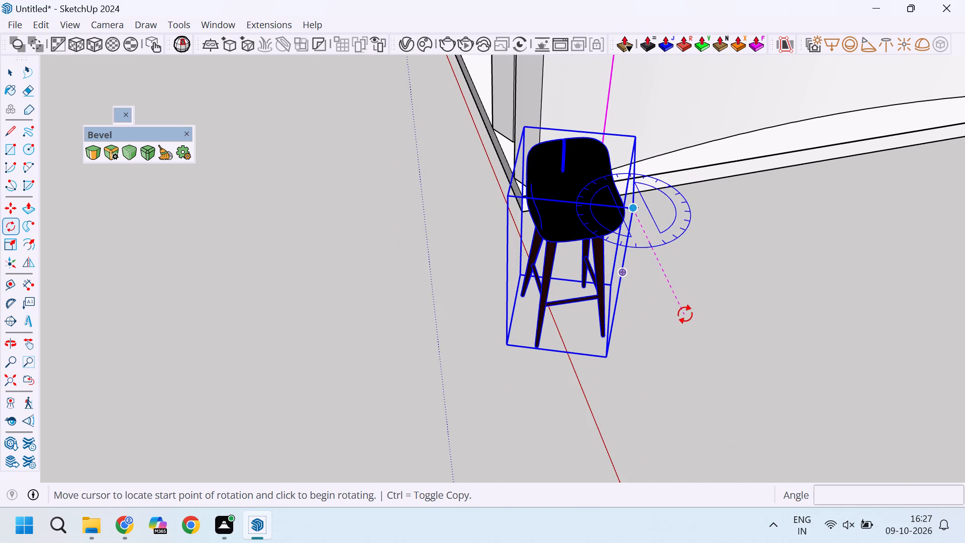
{"action": "left_click", "coordinate": [691, 312]}
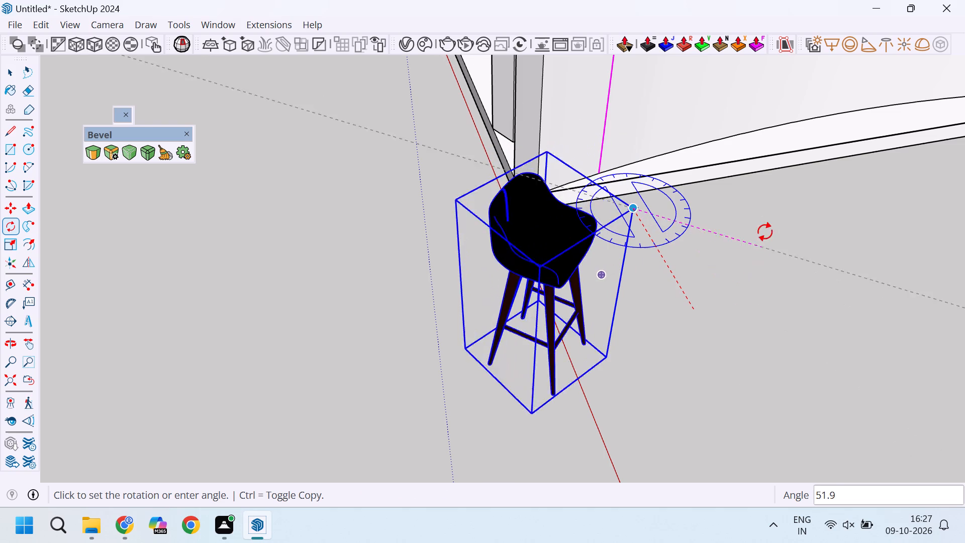
{"action": "left_click", "coordinate": [701, 193]}
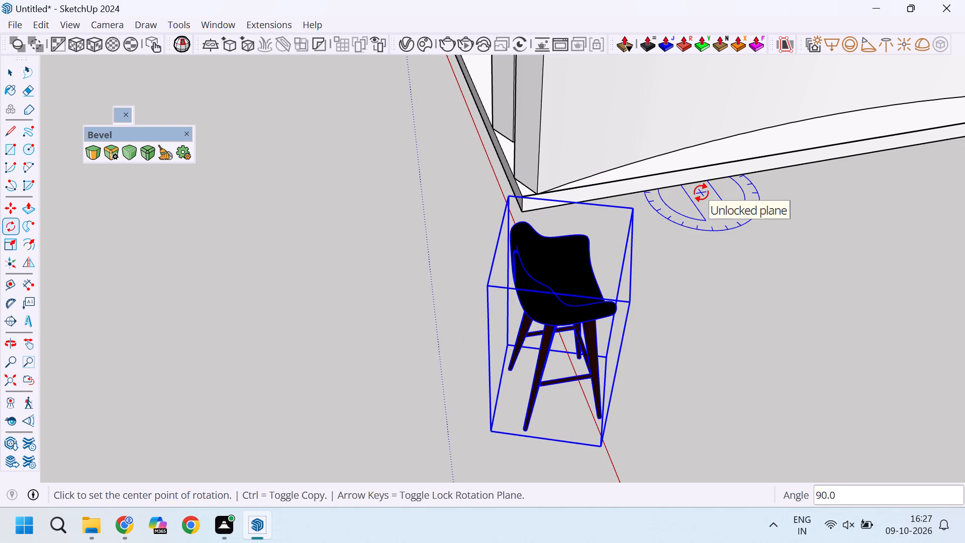
Rotate the bar stool 90° around the vertical axis from an upper corner of its bounding box.
{"action": "scroll", "coordinate": [659, 290], "scroll_direction": "down", "scroll_amount": 4}
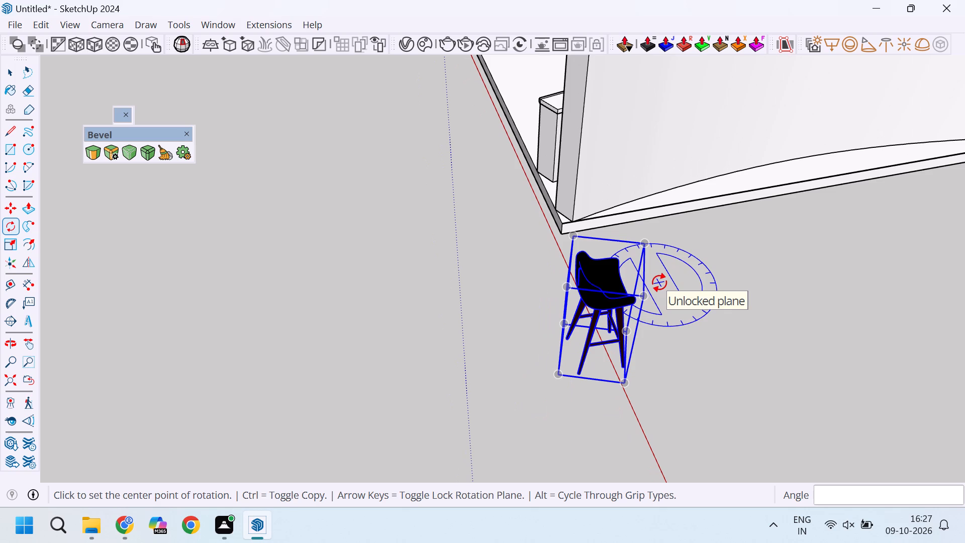
{"action": "scroll", "coordinate": [550, 263], "scroll_direction": "up", "scroll_amount": 9}
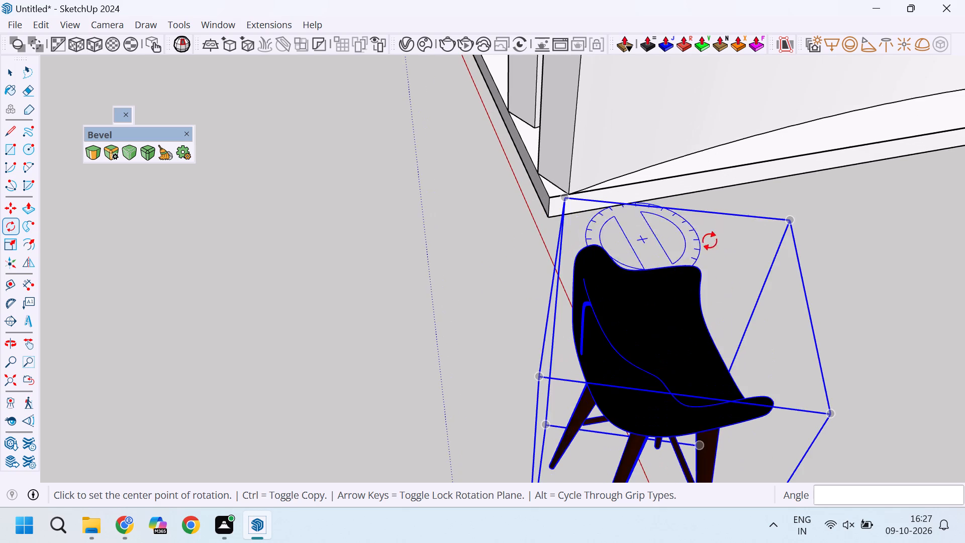
{"action": "scroll", "coordinate": [586, 251], "scroll_direction": "down", "scroll_amount": 10}
{"action": "scroll", "coordinate": [716, 358], "scroll_direction": "up", "scroll_amount": 5}
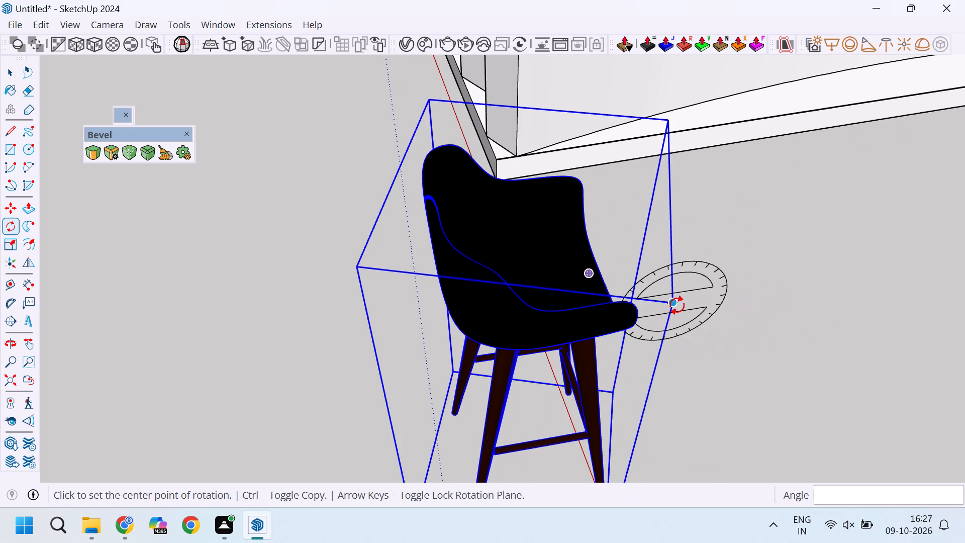
{"action": "key", "text": "Up"}
{"action": "left_click", "coordinate": [677, 305]}
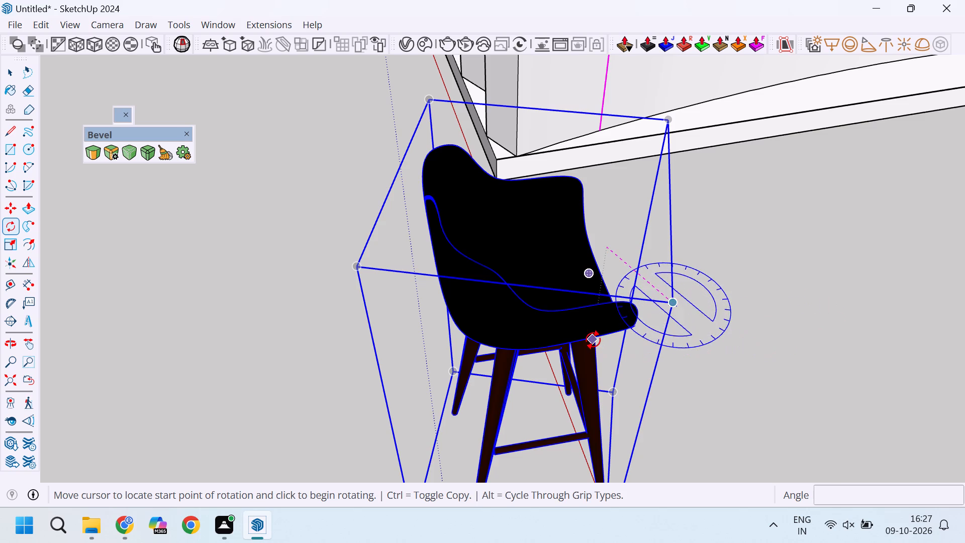
{"action": "left_click", "coordinate": [680, 124]}
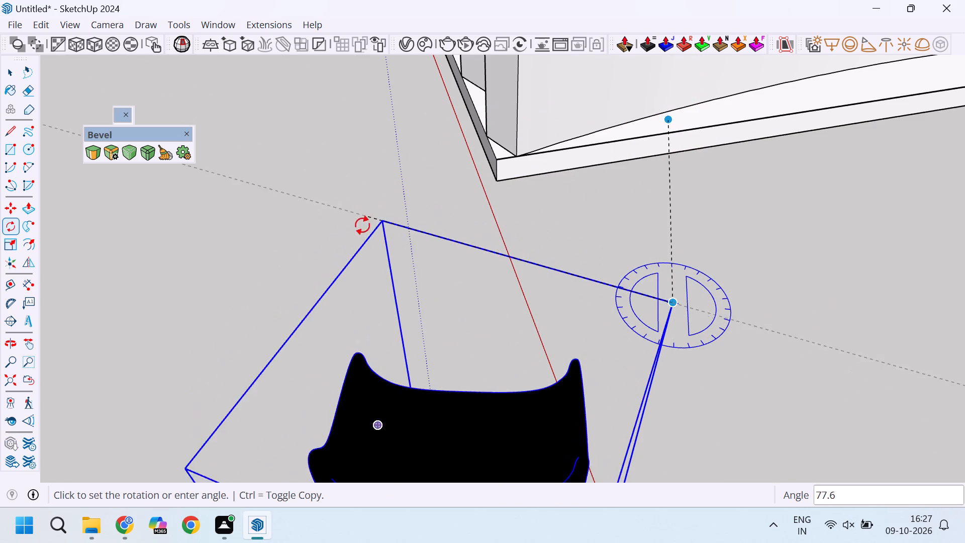
{"action": "scroll", "coordinate": [349, 255], "scroll_direction": "down", "scroll_amount": 6}
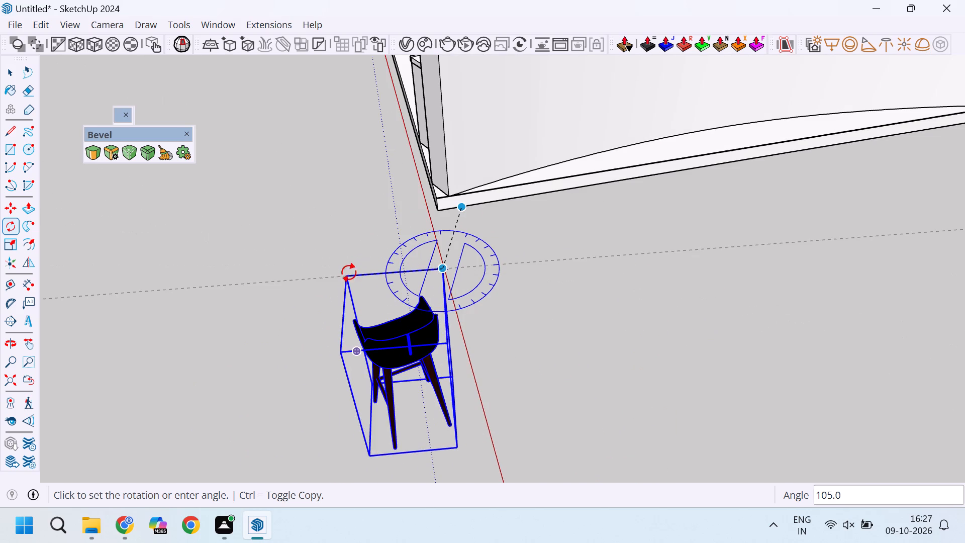
{"action": "scroll", "coordinate": [330, 262], "scroll_direction": "up", "scroll_amount": 5}
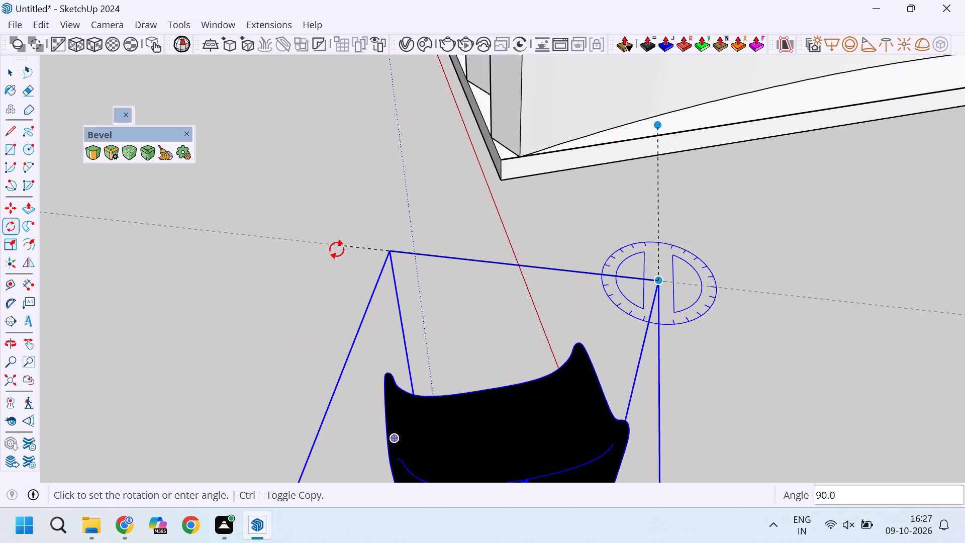
{"action": "left_click", "coordinate": [337, 249]}
{"action": "scroll", "coordinate": [337, 249], "scroll_direction": "down", "scroll_amount": 11}
{"action": "key", "text": "space"}
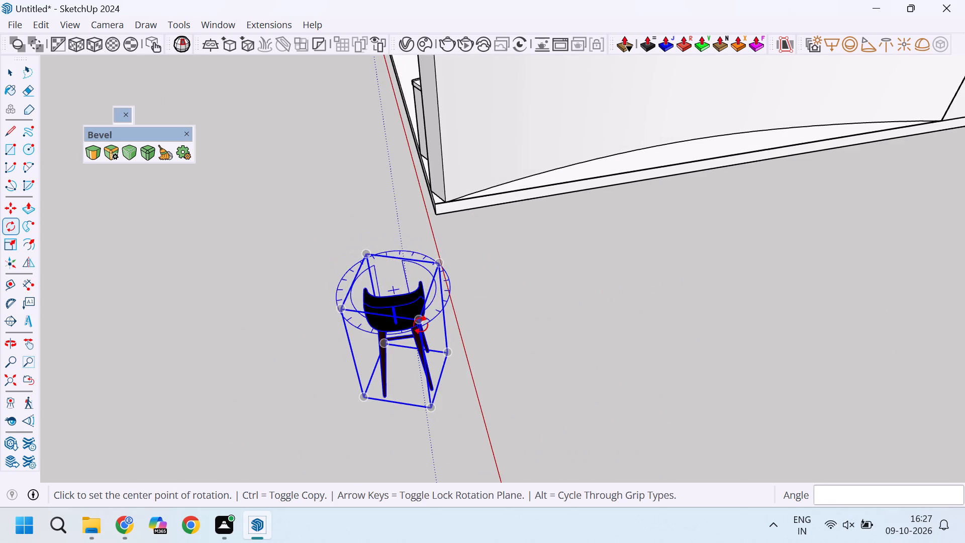
Explode the bar stool's component and the nested containers inside it until the seat and legs are separate objects.
{"action": "scroll", "coordinate": [486, 355], "scroll_direction": "down", "scroll_amount": 4}
{"action": "middle_click_drag", "start_coordinate": [448, 370], "coordinate": [510, 457]}
{"action": "scroll", "coordinate": [454, 336], "scroll_direction": "down", "scroll_amount": 6}
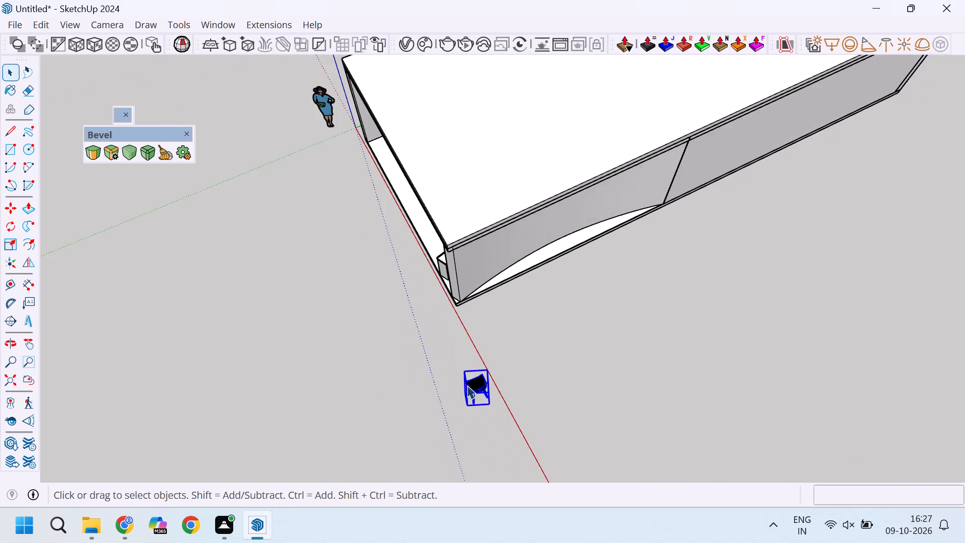
{"action": "scroll", "coordinate": [475, 399], "scroll_direction": "up", "scroll_amount": 12}
{"action": "right_click", "coordinate": [471, 326]}
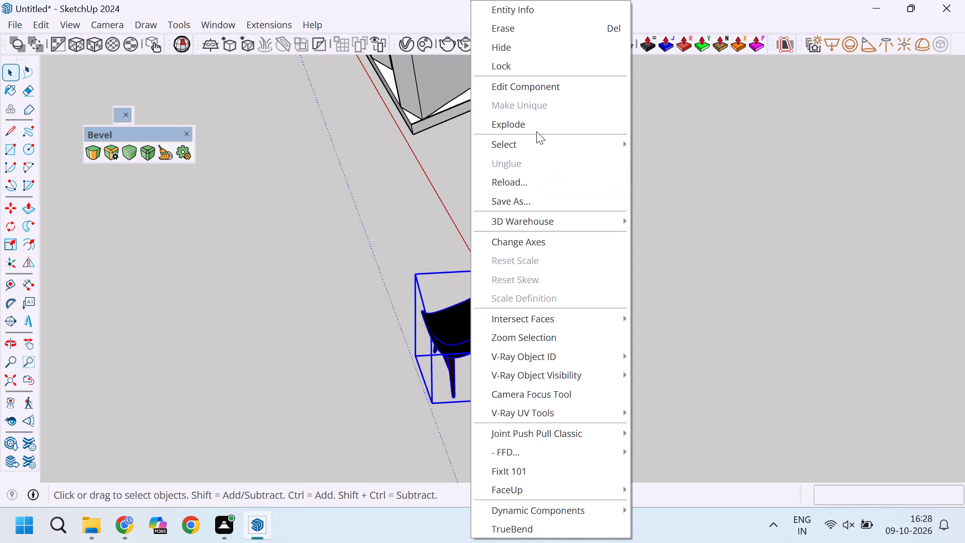
{"action": "left_click", "coordinate": [536, 130]}
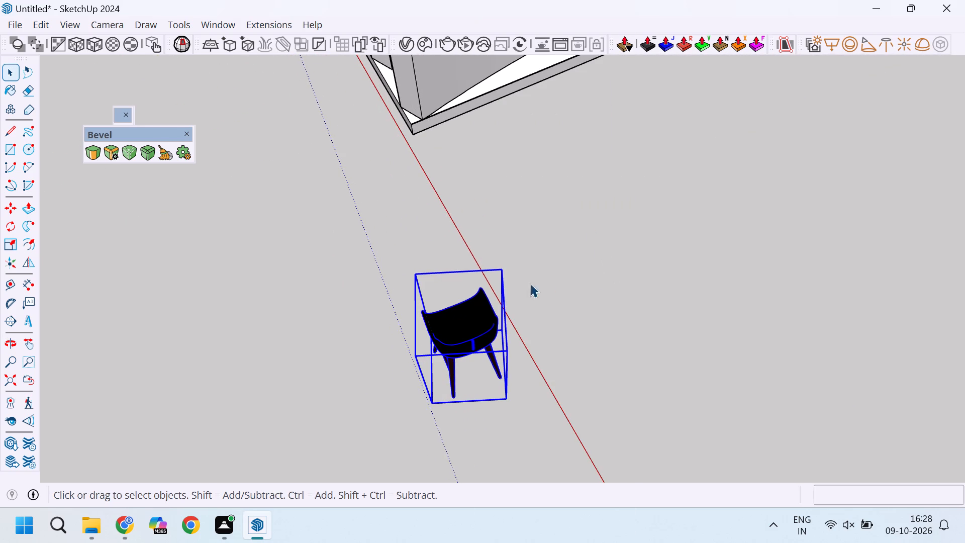
{"action": "right_click", "coordinate": [477, 337]}
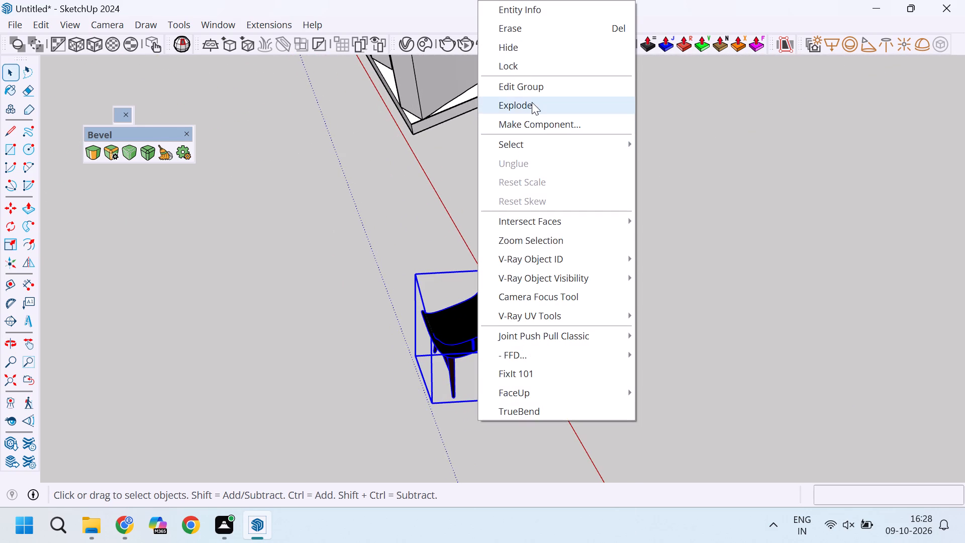
{"action": "left_click", "coordinate": [532, 102]}
{"action": "left_click", "coordinate": [478, 337]}
{"action": "scroll", "coordinate": [465, 330], "scroll_direction": "up", "scroll_amount": 3}
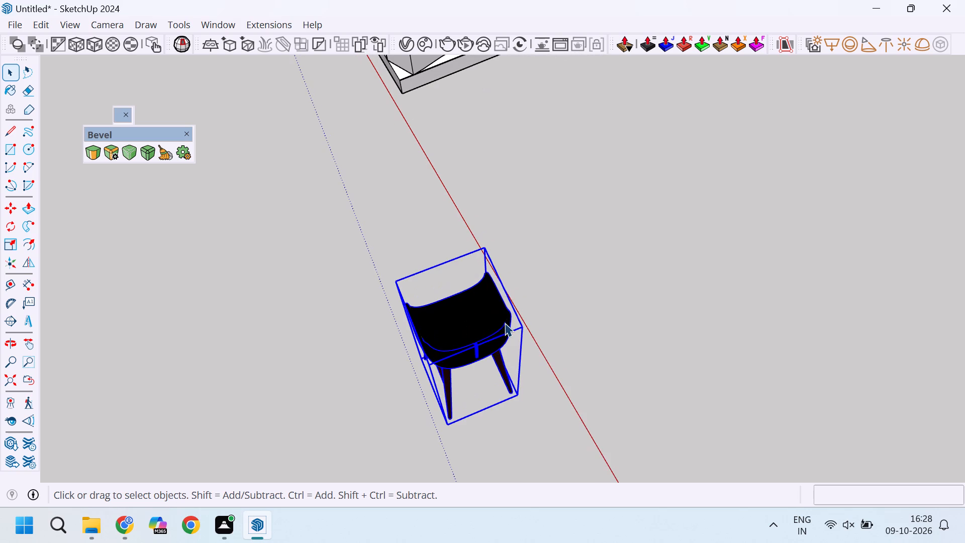
{"action": "right_click", "coordinate": [505, 323]}
{"action": "left_click", "coordinate": [580, 127]}
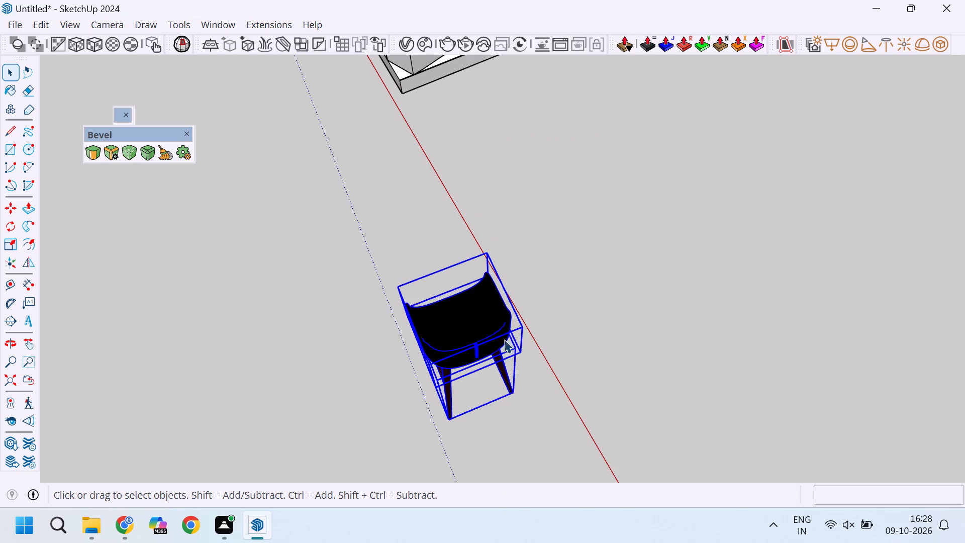
Explode the bar stool's seat group into loose geometry and clear the selection.
{"action": "left_click", "coordinate": [494, 323]}
{"action": "right_click", "coordinate": [494, 323]}
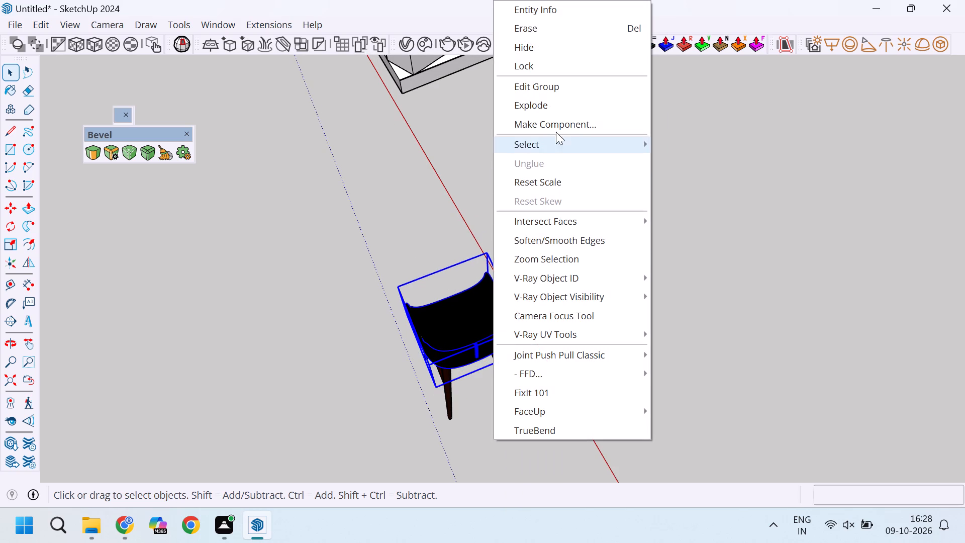
{"action": "left_click", "coordinate": [556, 106]}
{"action": "left_click", "coordinate": [626, 213]}
{"action": "triple_click", "coordinate": [474, 316]}
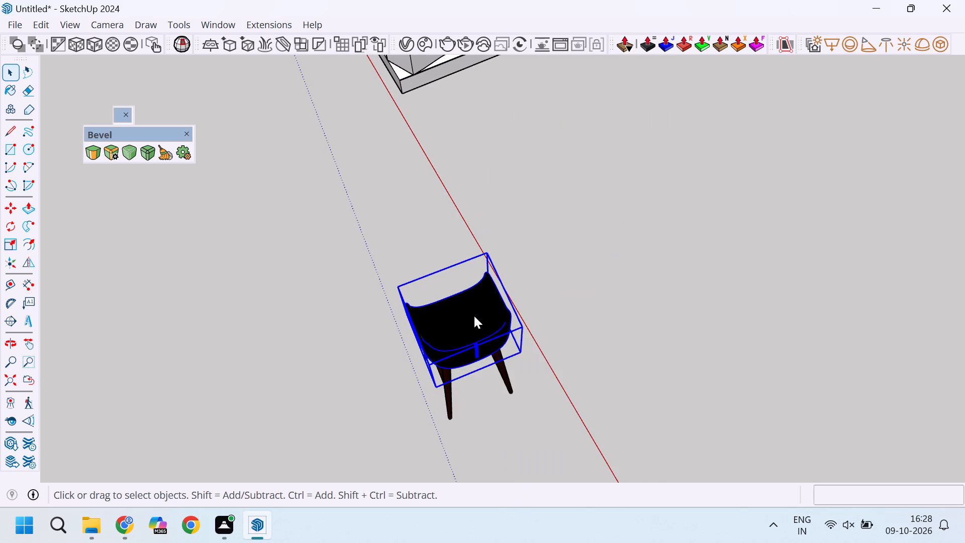
{"action": "double_click", "coordinate": [474, 316]}
{"action": "left_click", "coordinate": [701, 248]}
{"action": "double_click", "coordinate": [501, 310]}
{"action": "left_click", "coordinate": [722, 256]}
{"action": "key", "text": "space"}
{"action": "left_click", "coordinate": [694, 287]}
Examine the bar stool's seat shell and leg group from several angles, checking how their geometry is grouped and shaded.
{"action": "middle_click_drag", "start_coordinate": [622, 330], "coordinate": [739, 246]}
{"action": "scroll", "coordinate": [622, 319], "scroll_direction": "down", "scroll_amount": 7}
{"action": "left_click", "coordinate": [723, 292]}
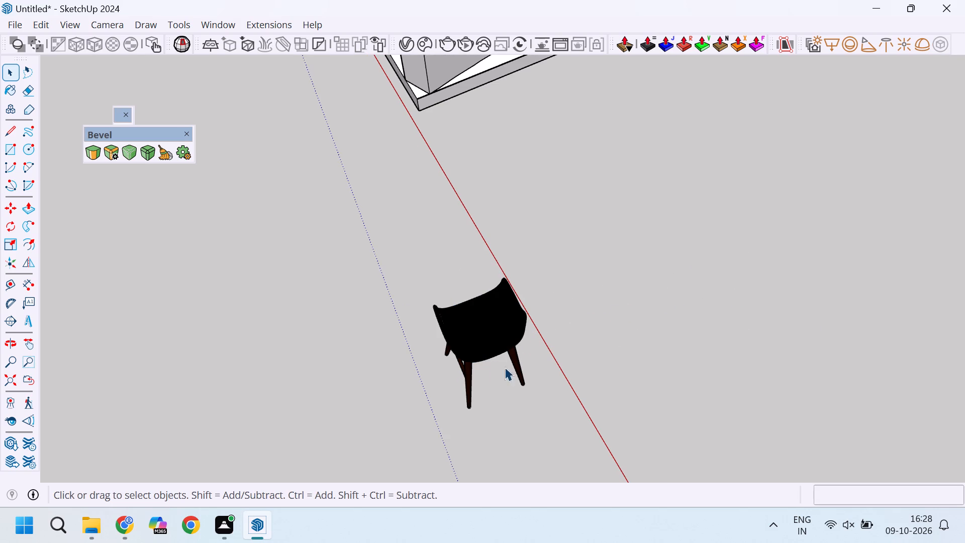
{"action": "middle_click_drag", "start_coordinate": [510, 367], "coordinate": [715, 288]}
{"action": "scroll", "coordinate": [613, 315], "scroll_direction": "up", "scroll_amount": 5}
{"action": "middle_click_drag", "start_coordinate": [468, 403], "coordinate": [691, 256]}
{"action": "scroll", "coordinate": [556, 246], "scroll_direction": "down", "scroll_amount": 4}
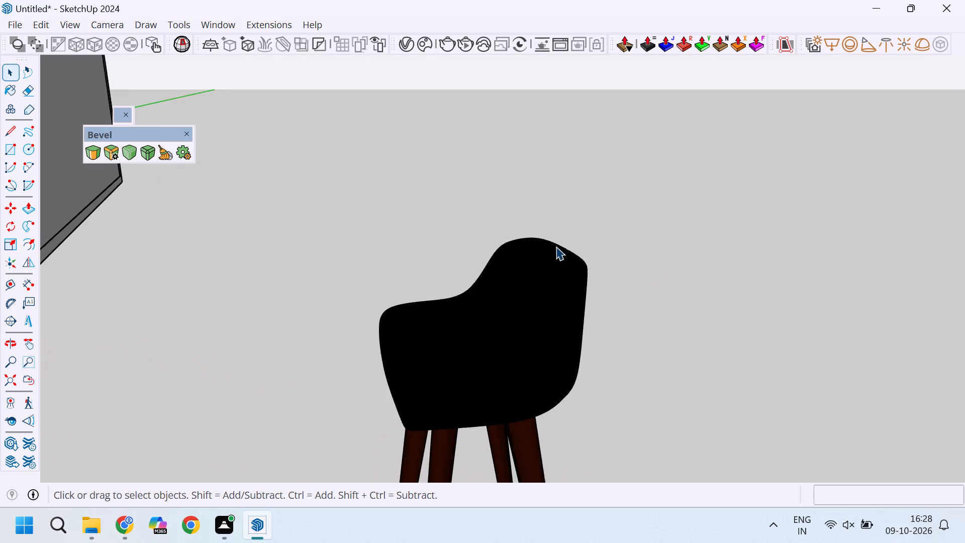
{"action": "scroll", "coordinate": [556, 246], "scroll_direction": "down", "scroll_amount": 2}
{"action": "triple_click", "coordinate": [548, 293]}
{"action": "scroll", "coordinate": [456, 326], "scroll_direction": "down", "scroll_amount": 6}
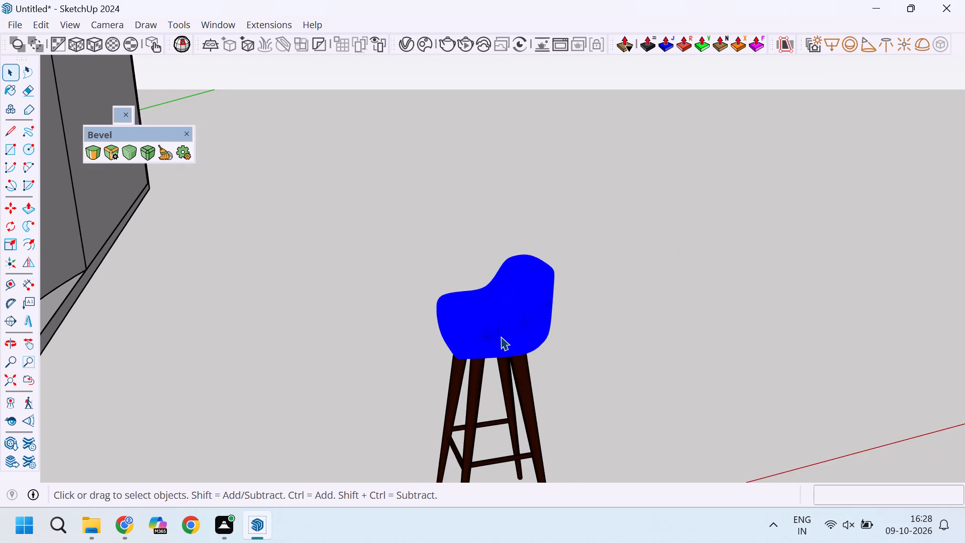
{"action": "scroll", "coordinate": [501, 336], "scroll_direction": "down", "scroll_amount": 6}
{"action": "triple_click", "coordinate": [517, 358]}
{"action": "left_click", "coordinate": [517, 358]}
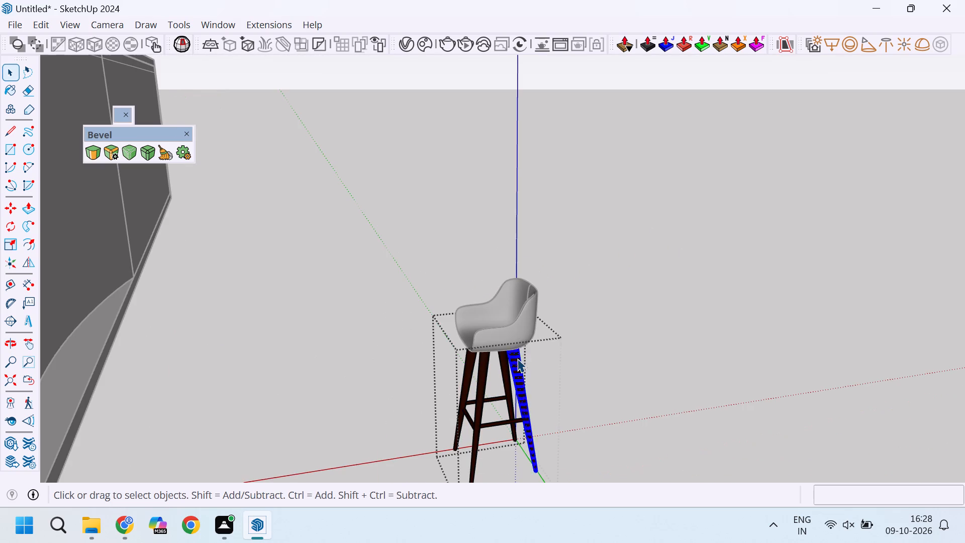
{"action": "left_click", "coordinate": [575, 275]}
{"action": "left_click", "coordinate": [527, 311]}
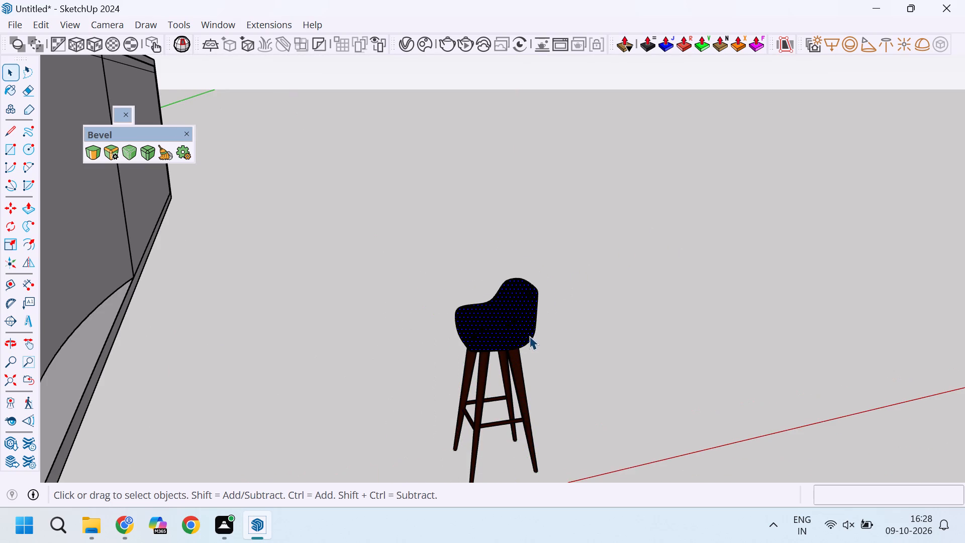
{"action": "triple_click", "coordinate": [524, 361]}
{"action": "left_click", "coordinate": [524, 361]}
{"action": "triple_click", "coordinate": [514, 381]}
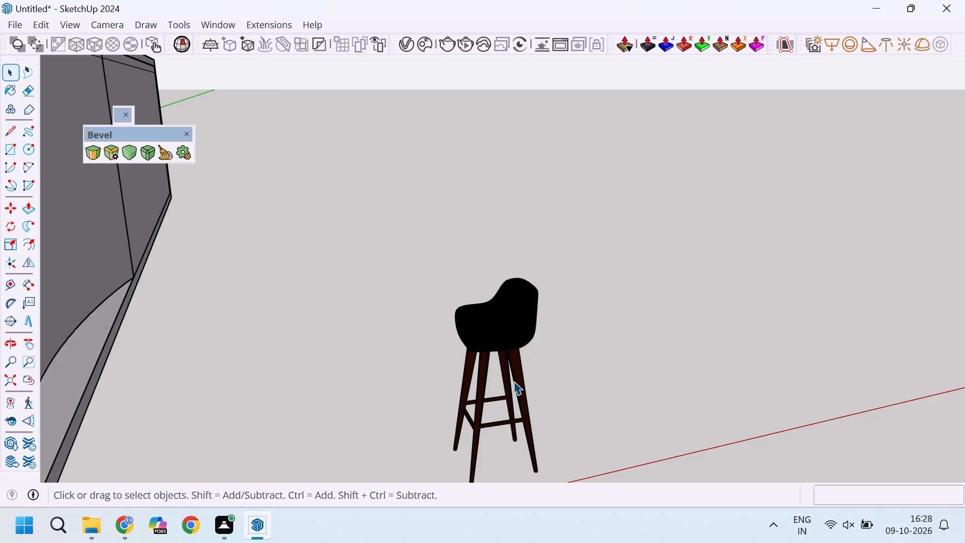
{"action": "left_click", "coordinate": [514, 381]}
{"action": "scroll", "coordinate": [516, 345], "scroll_direction": "up", "scroll_amount": 14}
{"action": "scroll", "coordinate": [465, 299], "scroll_direction": "up", "scroll_amount": 3}
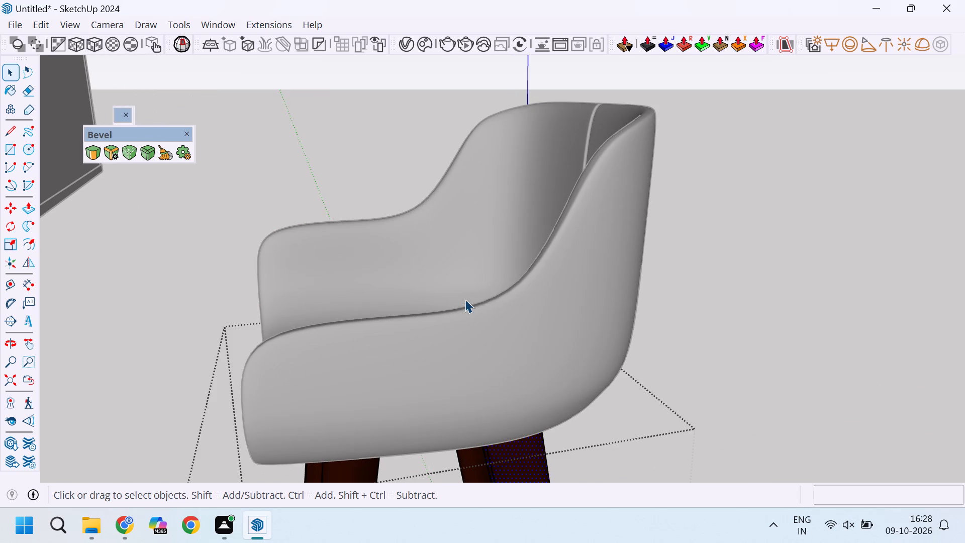
{"action": "scroll", "coordinate": [492, 309], "scroll_direction": "down", "scroll_amount": 4}
{"action": "middle_click_drag", "start_coordinate": [469, 332], "coordinate": [536, 350]}
{"action": "scroll", "coordinate": [481, 320], "scroll_direction": "down", "scroll_amount": 2}
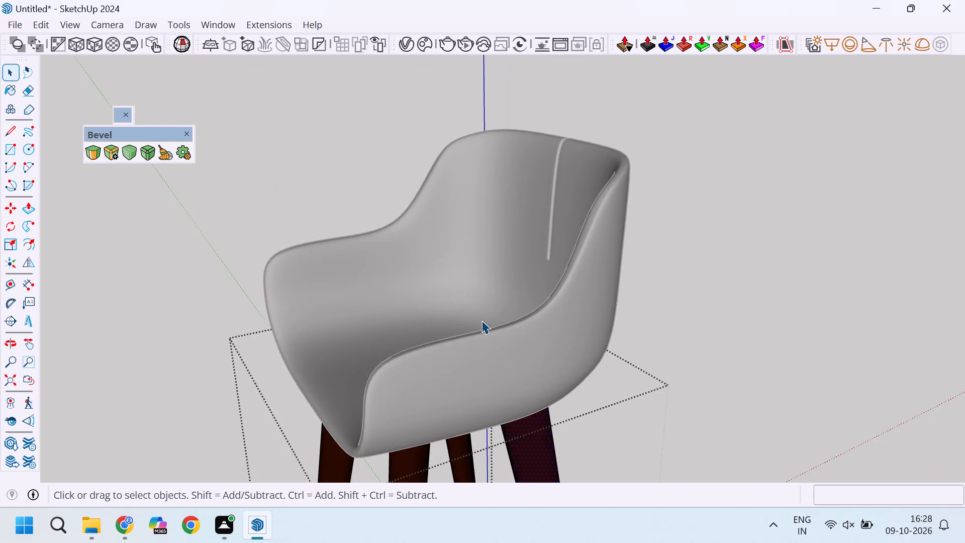
{"action": "scroll", "coordinate": [481, 320], "scroll_direction": "down", "scroll_amount": 7}
{"action": "key", "text": "space"}
{"action": "left_click", "coordinate": [636, 293]}
{"action": "left_click", "coordinate": [627, 301]}
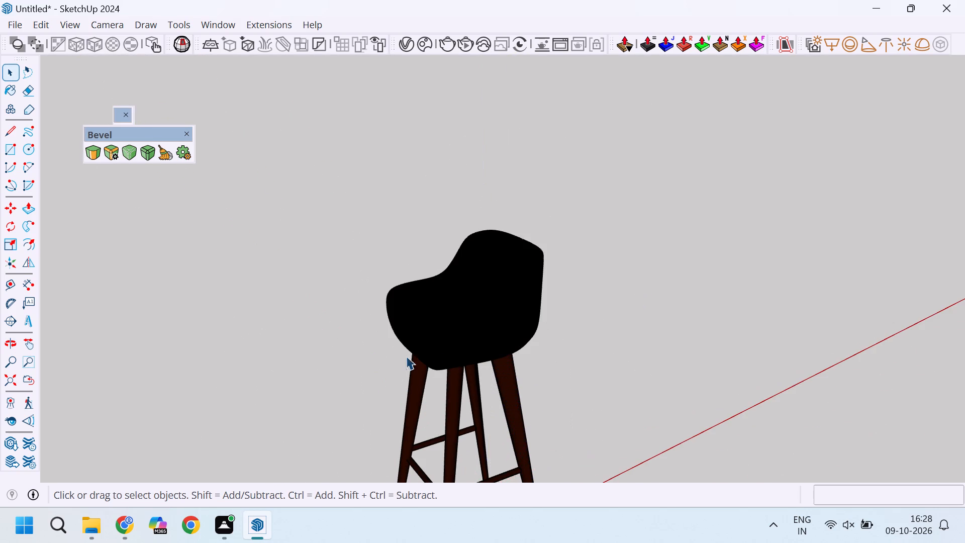
Select all connected geometry of the bar stool's seat and soften its edges with smooth normals and soften coplanar enabled.
{"action": "scroll", "coordinate": [404, 356], "scroll_direction": "down", "scroll_amount": 1}
{"action": "middle_click_drag", "start_coordinate": [404, 356], "coordinate": [461, 393]}
{"action": "scroll", "coordinate": [492, 339], "scroll_direction": "up", "scroll_amount": 11}
{"action": "left_click", "coordinate": [501, 320]}
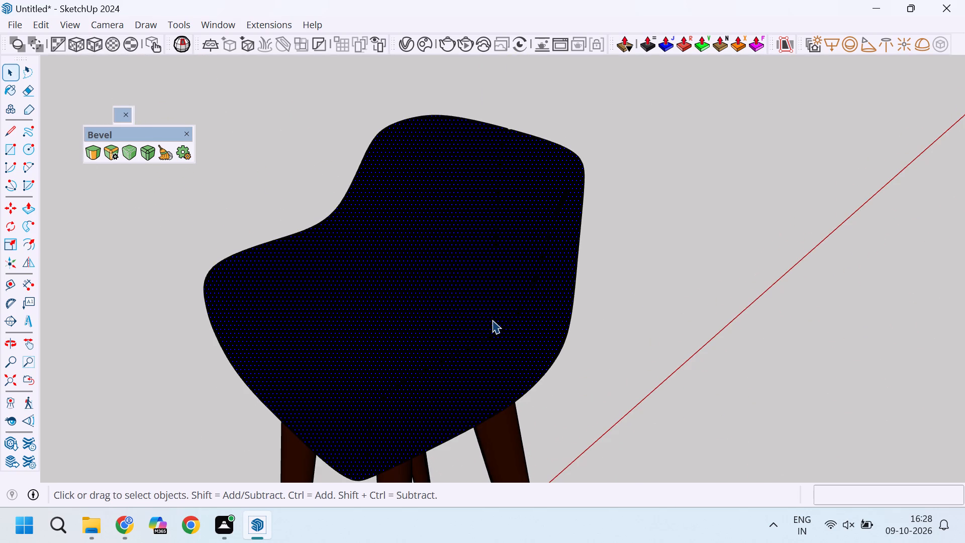
{"action": "right_click", "coordinate": [456, 308]}
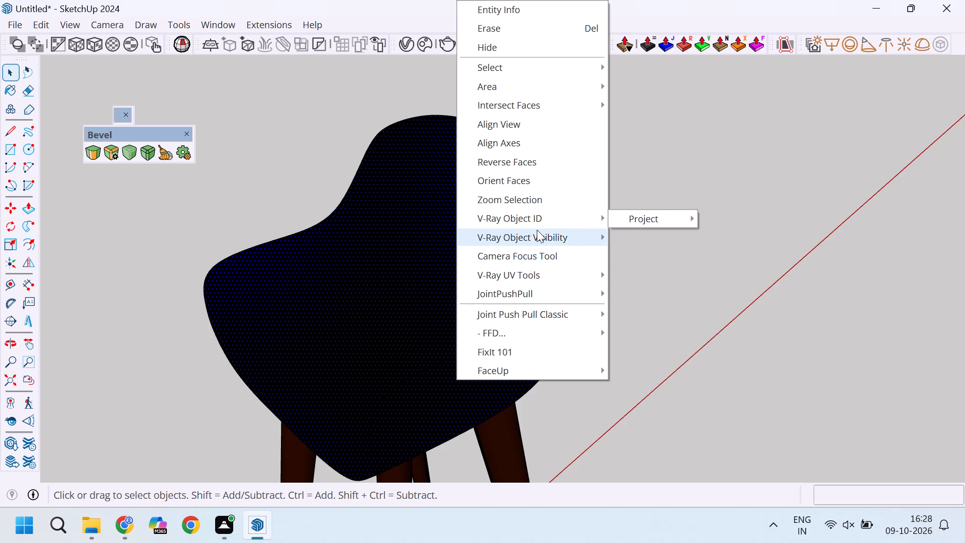
{"action": "triple_click", "coordinate": [375, 306]}
{"action": "double_click", "coordinate": [444, 278]}
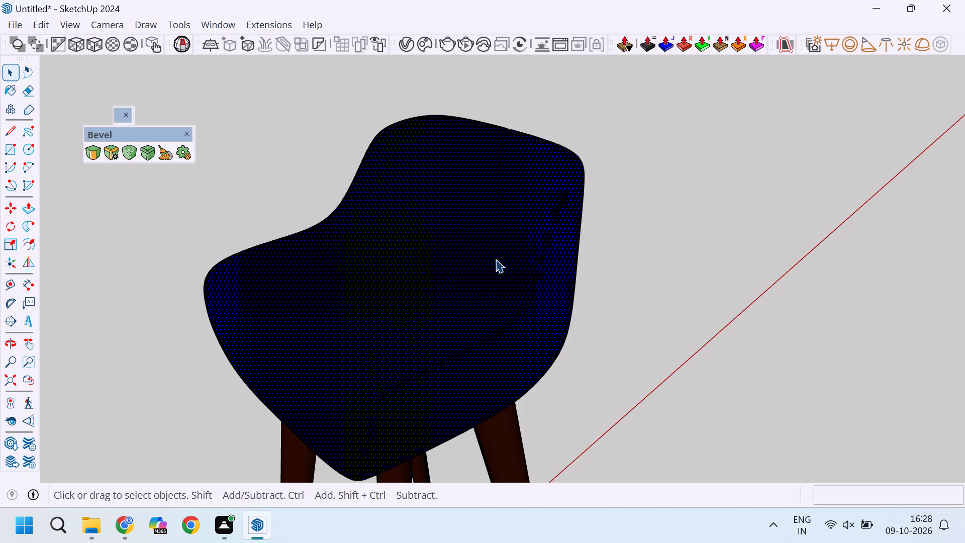
{"action": "triple_click", "coordinate": [538, 231]}
{"action": "right_click", "coordinate": [539, 231]}
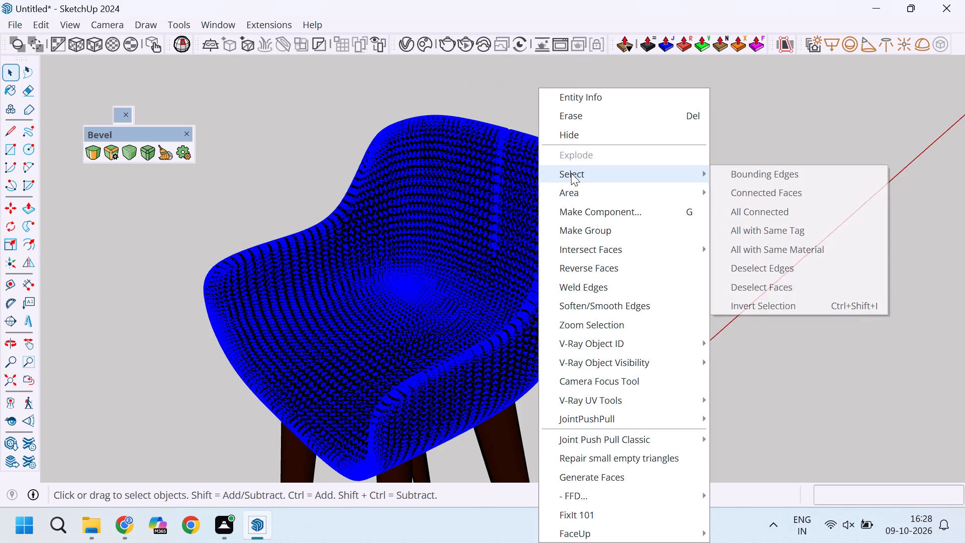
{"action": "left_click", "coordinate": [612, 301]}
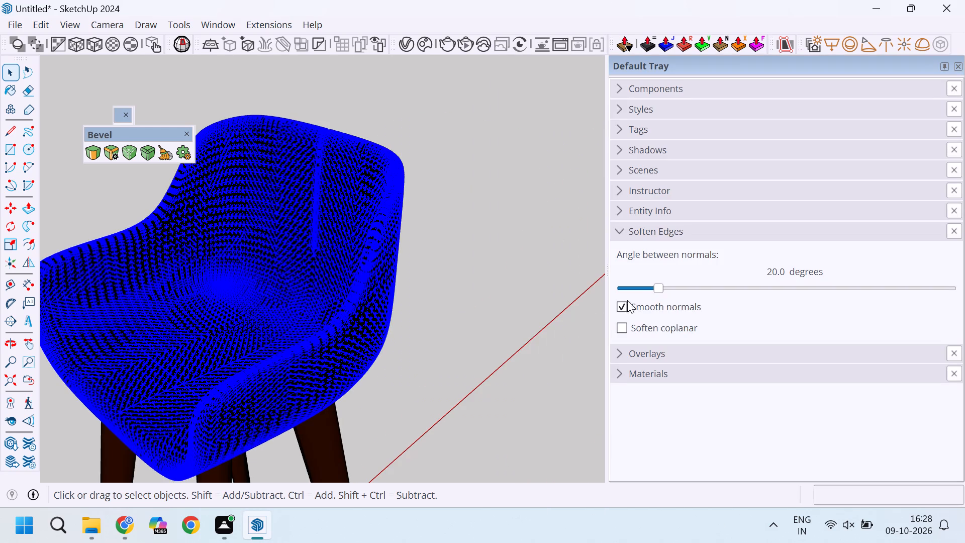
{"action": "left_click", "coordinate": [621, 326]}
{"action": "left_click", "coordinate": [507, 283]}
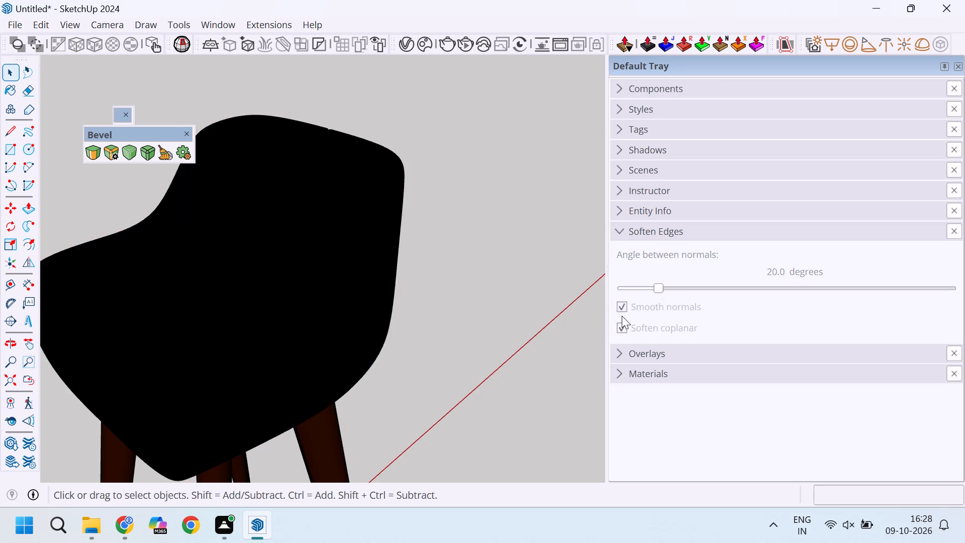
Reselect the seat's connected geometry, try a softening angle of 133.3 degrees, and settle on 20.2 degrees.
{"action": "double_click", "coordinate": [393, 235]}
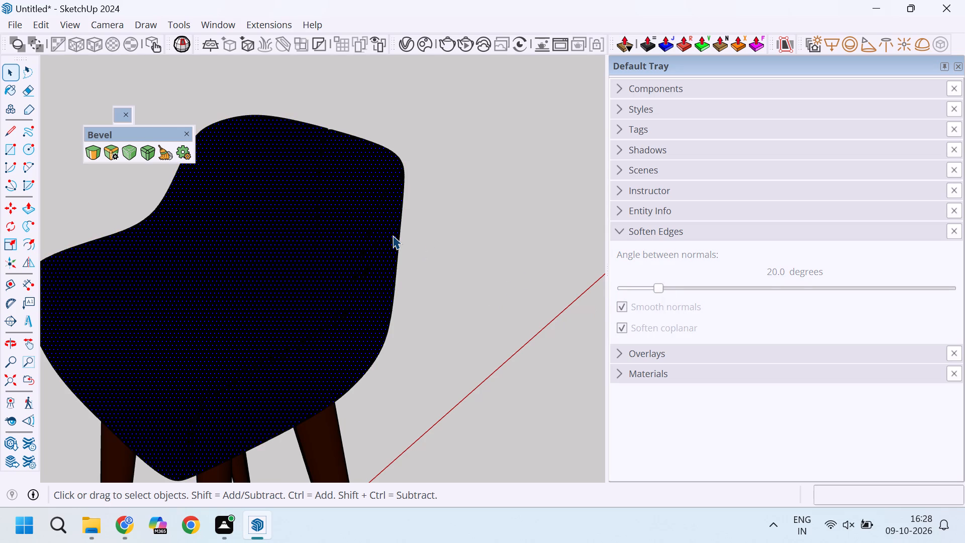
{"action": "triple_click", "coordinate": [393, 235]}
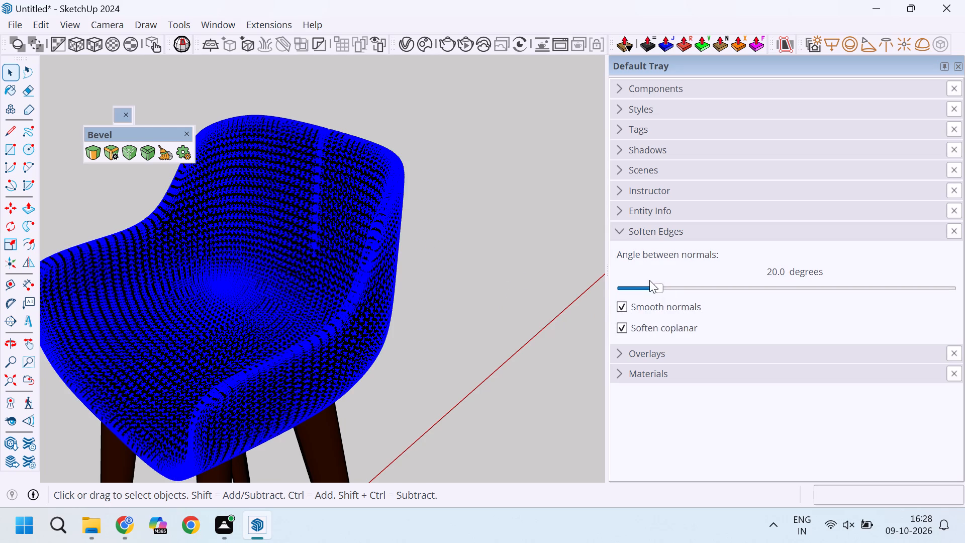
{"action": "left_click_drag", "start_coordinate": [657, 288], "coordinate": [842, 289]}
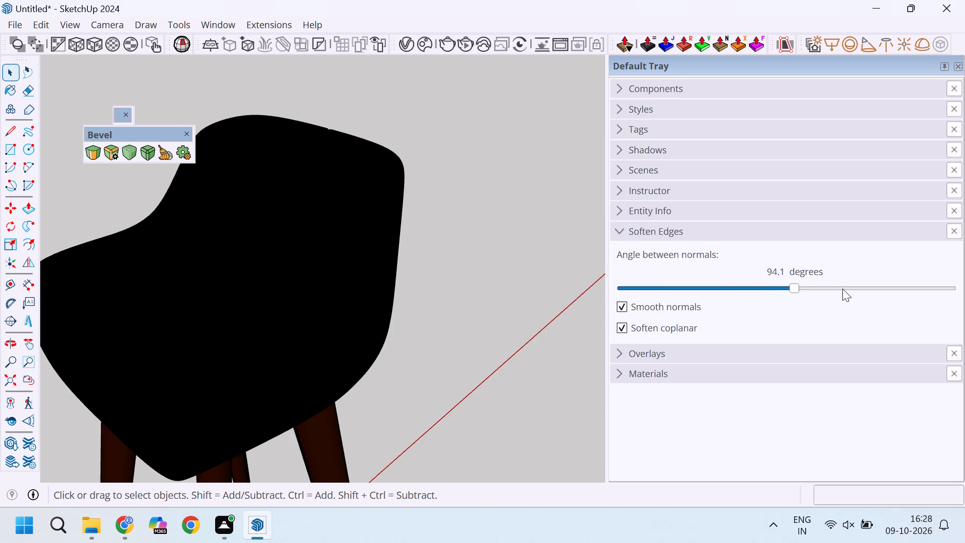
{"action": "left_click_drag", "start_coordinate": [842, 289], "coordinate": [865, 287]}
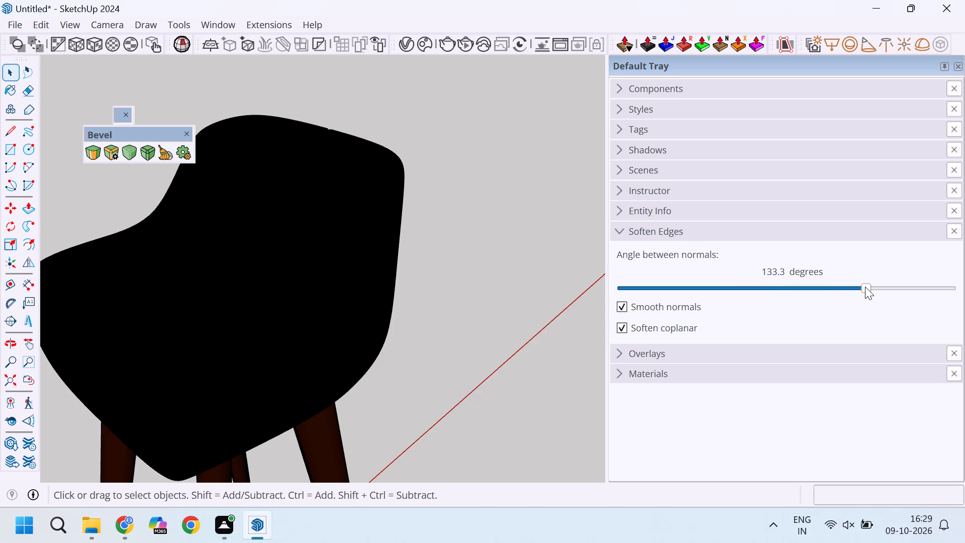
{"action": "key", "text": "ctrl+z"}
{"action": "key", "text": "ctrl+z"}
{"action": "left_click_drag", "start_coordinate": [866, 287], "coordinate": [680, 286]}
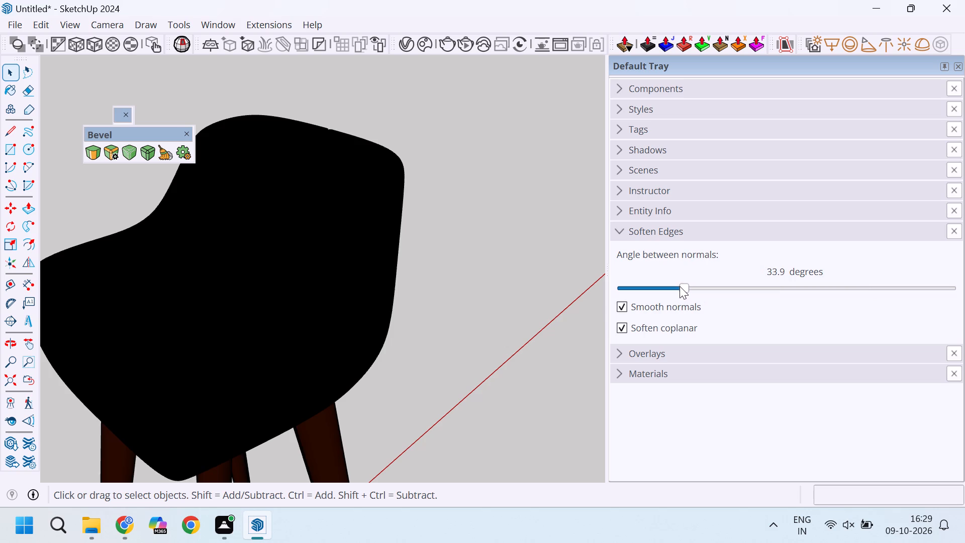
{"action": "left_click_drag", "start_coordinate": [680, 286], "coordinate": [660, 286]}
{"action": "left_click", "coordinate": [498, 197]}
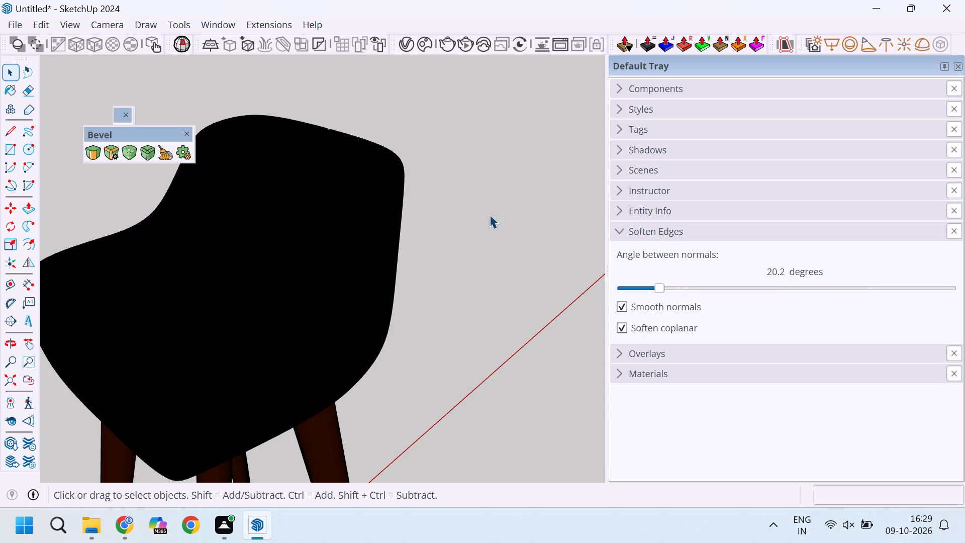
{"action": "left_click", "coordinate": [479, 231]}
Select the bar stool's loose seat geometry together with its legs and make them one group.
{"action": "scroll", "coordinate": [478, 249], "scroll_direction": "down", "scroll_amount": 10}
{"action": "middle_click_drag", "start_coordinate": [475, 335], "coordinate": [423, 359]}
{"action": "scroll", "coordinate": [423, 358], "scroll_direction": "up", "scroll_amount": 3}
{"action": "left_click", "coordinate": [434, 353]}
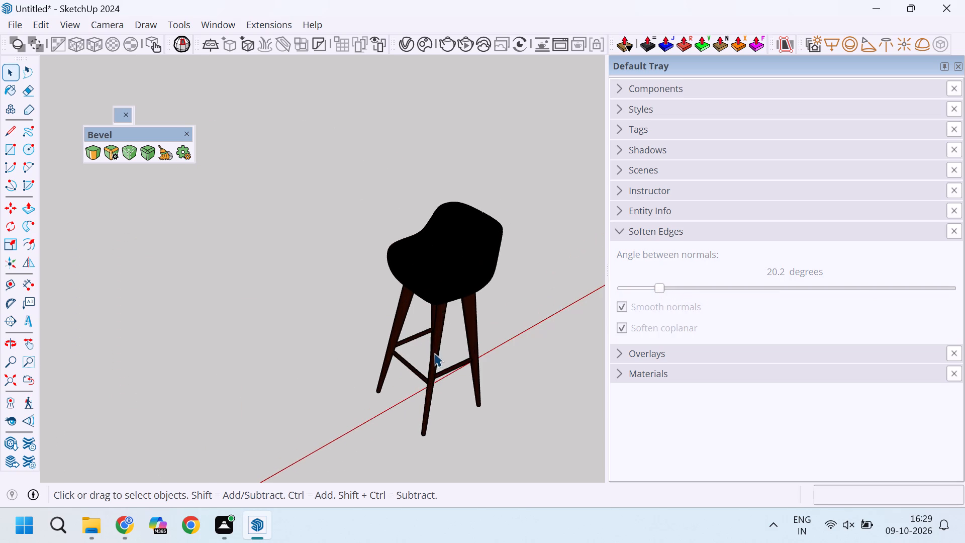
{"action": "scroll", "coordinate": [433, 336], "scroll_direction": "down", "scroll_amount": 4}
{"action": "left_click", "coordinate": [354, 218]}
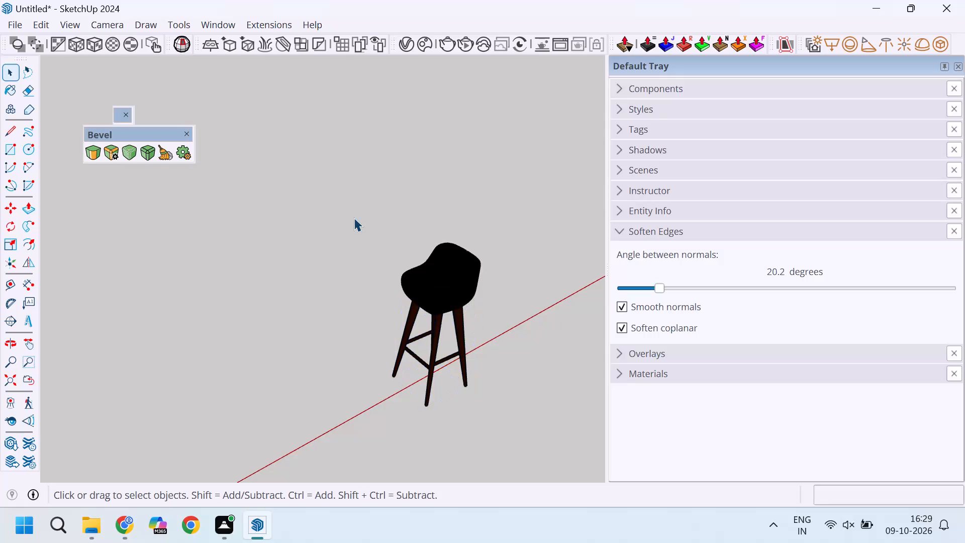
{"action": "left_click_drag", "start_coordinate": [354, 215], "coordinate": [508, 422]}
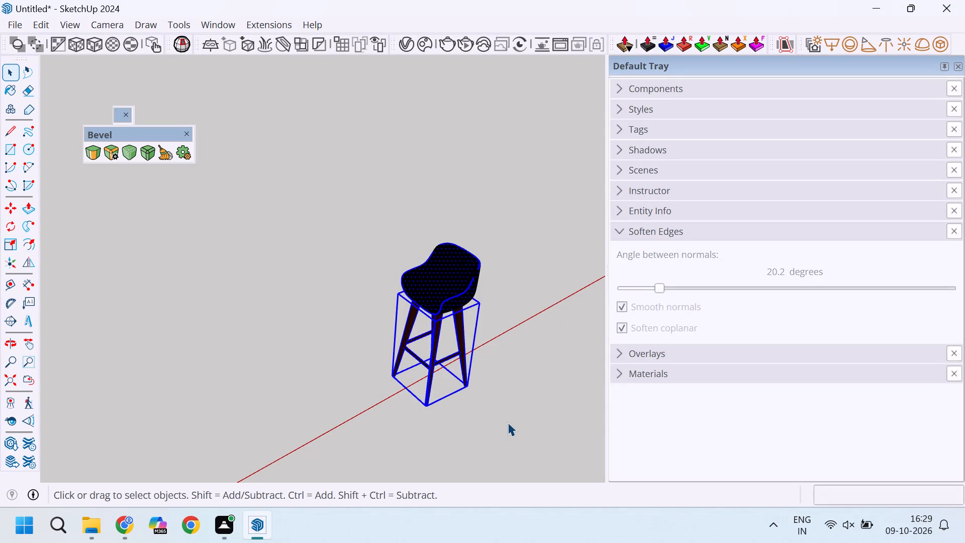
{"action": "scroll", "coordinate": [462, 343], "scroll_direction": "up", "scroll_amount": 7}
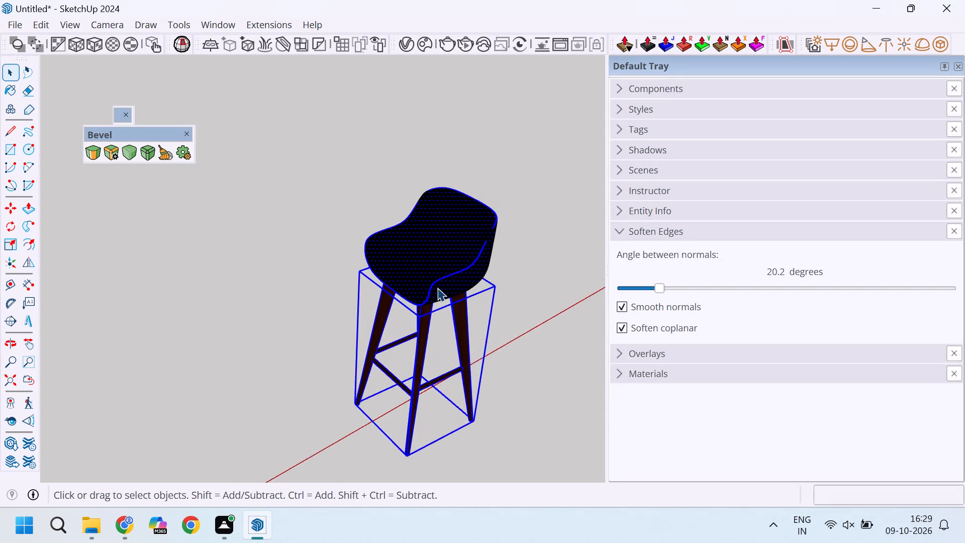
{"action": "right_click", "coordinate": [428, 270]}
{"action": "left_click", "coordinate": [472, 170]}
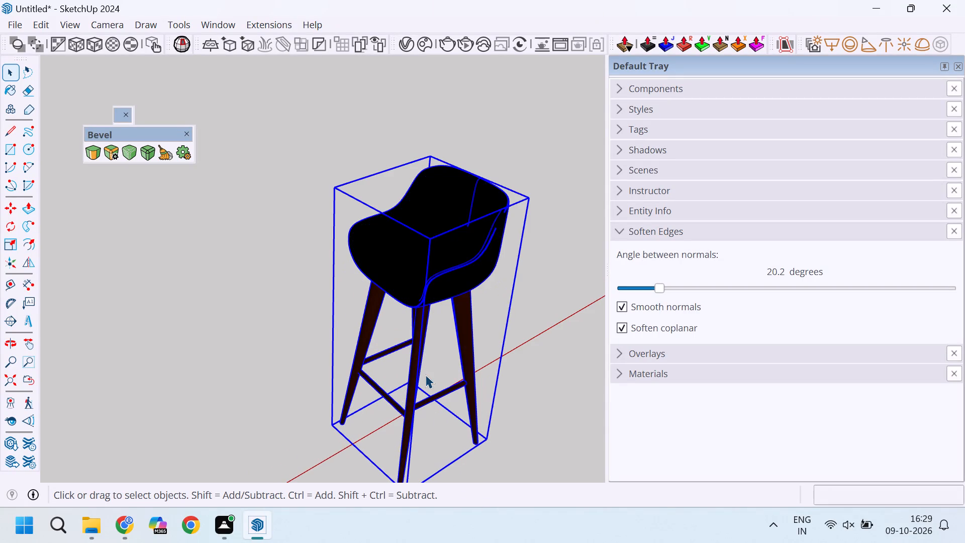
Move the bar stool group by its bottom corner onto the restaurant floor beside the near end of the wooden window counter.
{"action": "scroll", "coordinate": [412, 402], "scroll_direction": "down", "scroll_amount": 3}
{"action": "scroll", "coordinate": [399, 447], "scroll_direction": "up", "scroll_amount": 6}
{"action": "scroll", "coordinate": [393, 319], "scroll_direction": "down", "scroll_amount": 6}
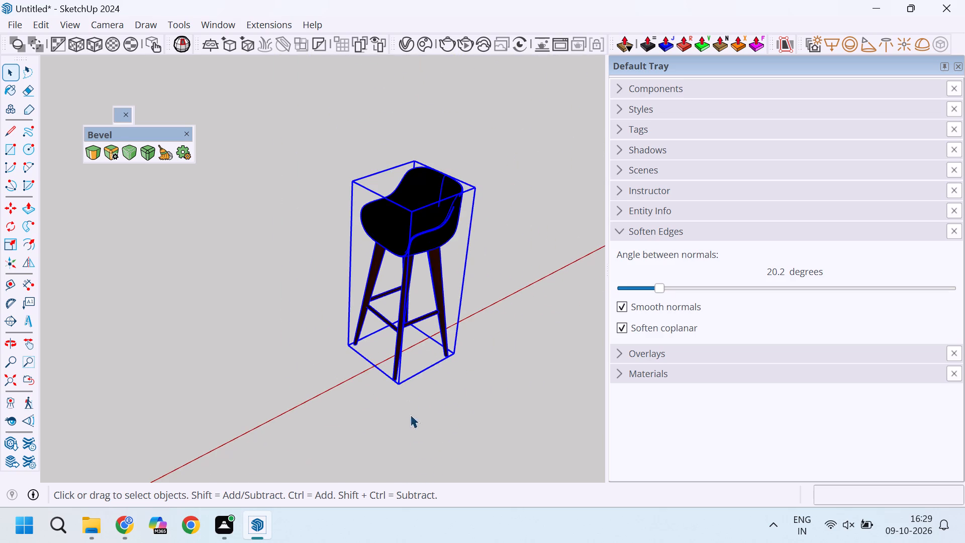
{"action": "key", "text": "m"}
{"action": "scroll", "coordinate": [392, 380], "scroll_direction": "up", "scroll_amount": 4}
{"action": "left_click", "coordinate": [405, 386]}
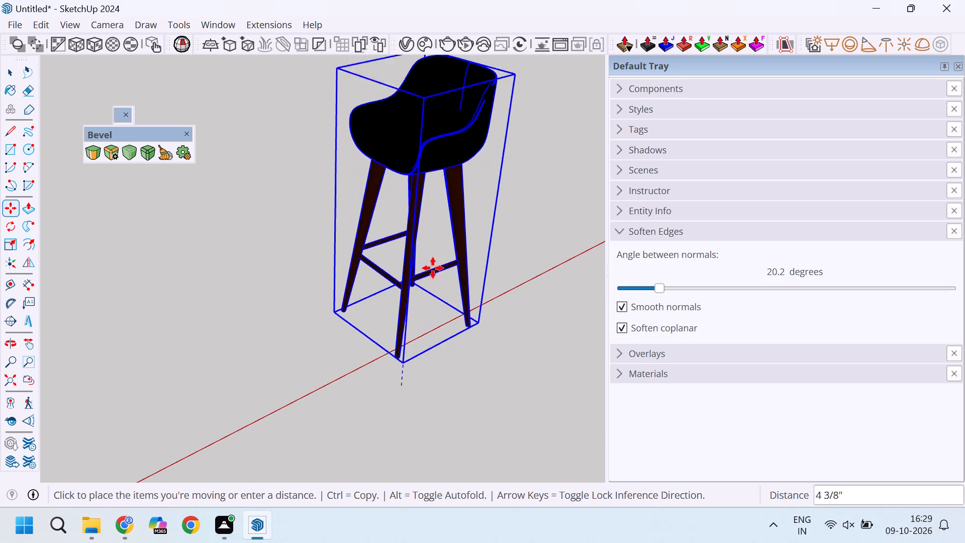
{"action": "scroll", "coordinate": [433, 258], "scroll_direction": "down", "scroll_amount": 19}
{"action": "scroll", "coordinate": [412, 261], "scroll_direction": "down", "scroll_amount": 6}
{"action": "scroll", "coordinate": [270, 314], "scroll_direction": "up", "scroll_amount": 10}
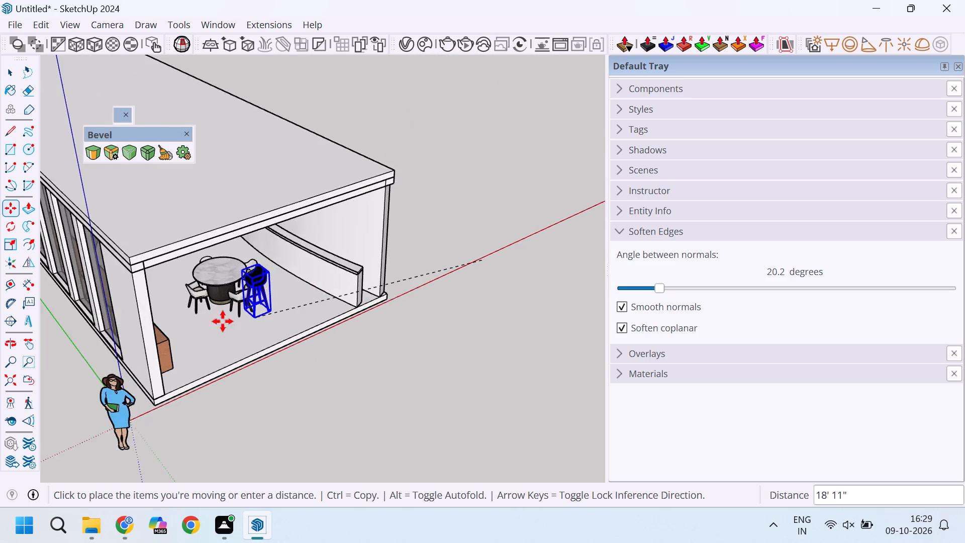
{"action": "scroll", "coordinate": [223, 321], "scroll_direction": "up", "scroll_amount": 3}
{"action": "scroll", "coordinate": [181, 339], "scroll_direction": "up", "scroll_amount": 4}
{"action": "middle_click_drag", "start_coordinate": [149, 336], "coordinate": [108, 323]}
{"action": "scroll", "coordinate": [149, 336], "scroll_direction": "up", "scroll_amount": 1}
{"action": "scroll", "coordinate": [108, 319], "scroll_direction": "down", "scroll_amount": 12}
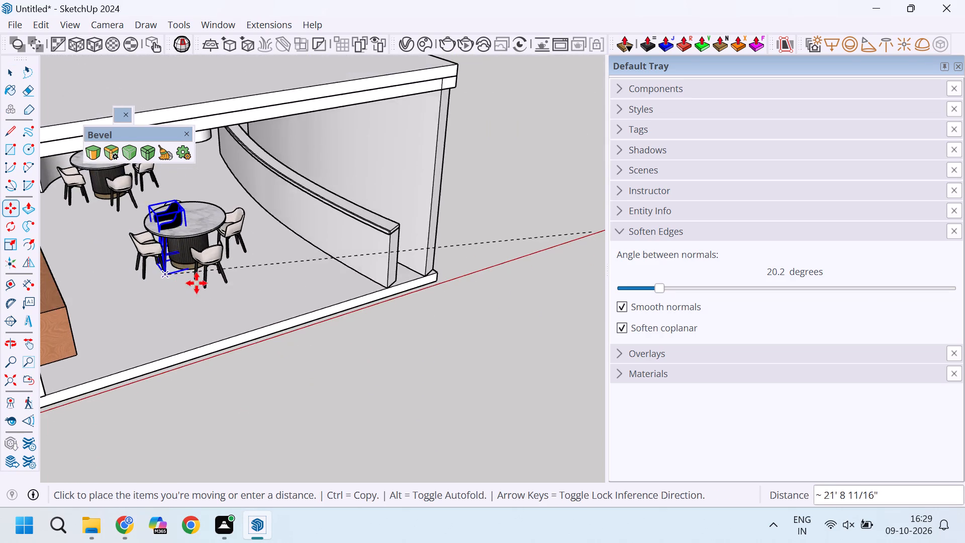
{"action": "middle_click_drag", "start_coordinate": [188, 295], "coordinate": [115, 317]}
{"action": "scroll", "coordinate": [199, 288], "scroll_direction": "down", "scroll_amount": 6}
{"action": "scroll", "coordinate": [45, 265], "scroll_direction": "up", "scroll_amount": 14}
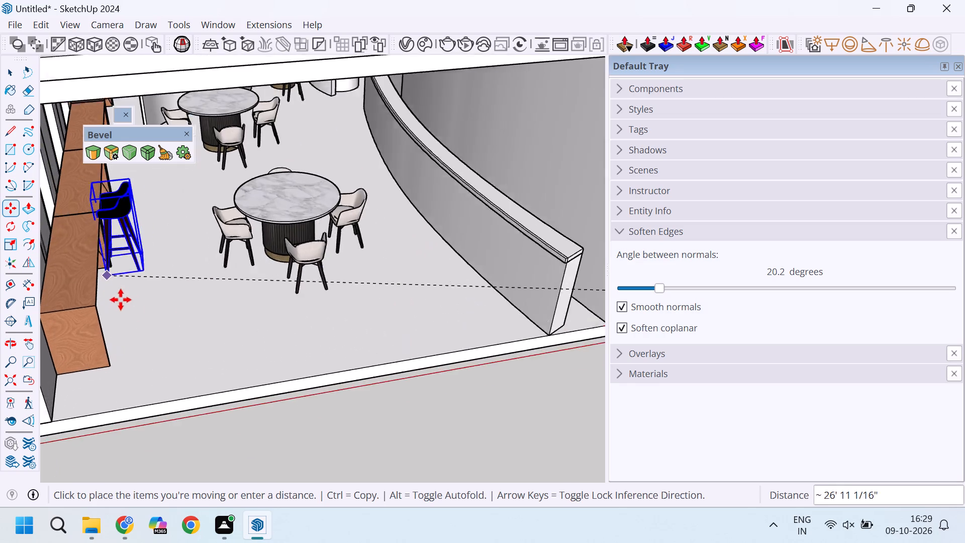
{"action": "scroll", "coordinate": [121, 300], "scroll_direction": "up", "scroll_amount": 12}
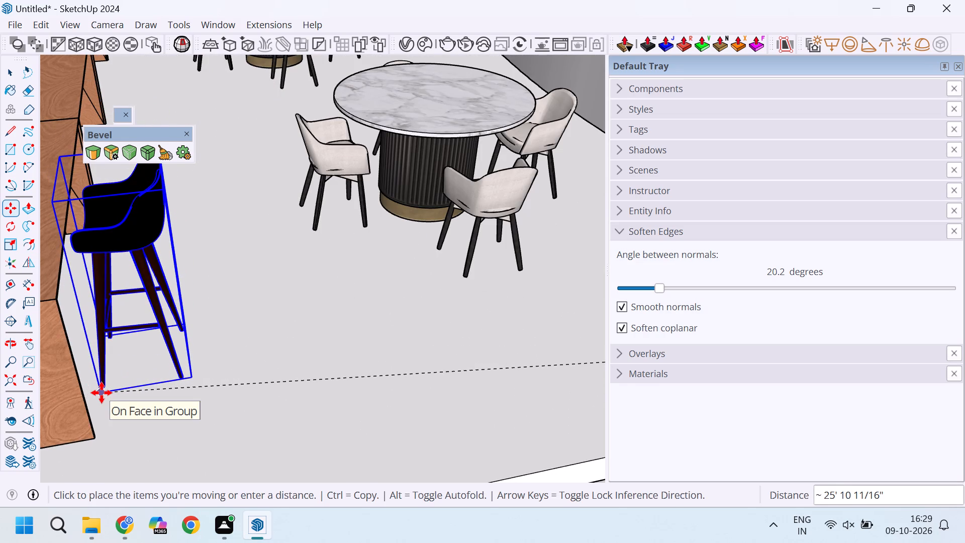
{"action": "left_click", "coordinate": [102, 393]}
Copy the bar stool group from its bottom corner along the green axis to the counter's far end, about 43' 10" away.
{"action": "scroll", "coordinate": [195, 357], "scroll_direction": "down", "scroll_amount": 5}
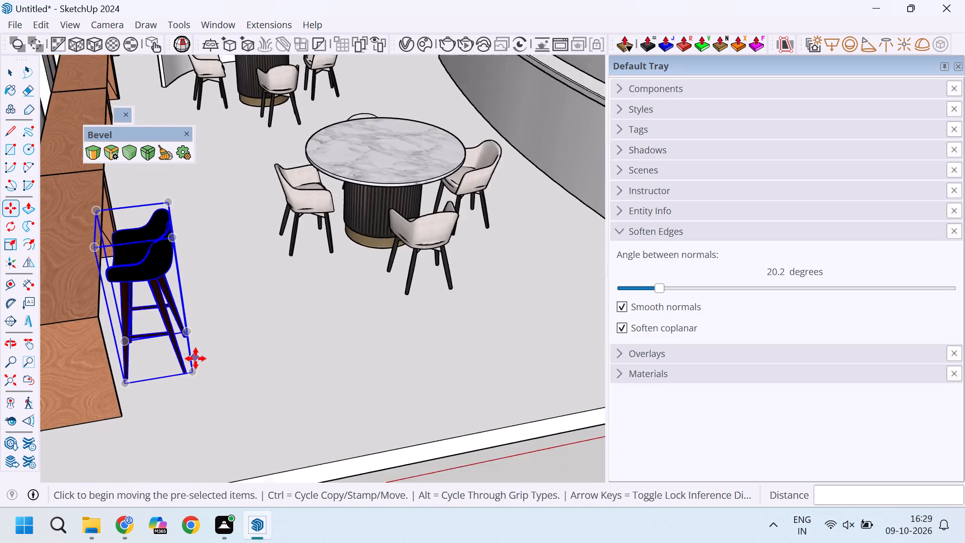
{"action": "scroll", "coordinate": [196, 358], "scroll_direction": "down", "scroll_amount": 6}
{"action": "middle_click_drag", "start_coordinate": [238, 350], "coordinate": [142, 333]}
{"action": "scroll", "coordinate": [184, 327], "scroll_direction": "down", "scroll_amount": 7}
{"action": "middle_click_drag", "start_coordinate": [188, 317], "coordinate": [184, 304]}
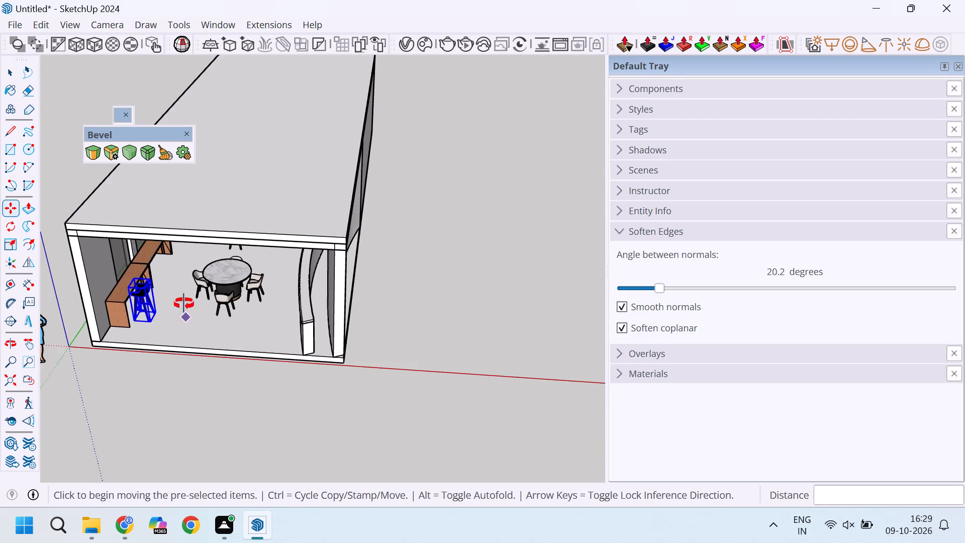
{"action": "middle_click_drag", "start_coordinate": [184, 304], "coordinate": [205, 217]}
{"action": "scroll", "coordinate": [164, 247], "scroll_direction": "up", "scroll_amount": 4}
{"action": "scroll", "coordinate": [144, 267], "scroll_direction": "up", "scroll_amount": 20}
{"action": "scroll", "coordinate": [144, 267], "scroll_direction": "up", "scroll_amount": 3}
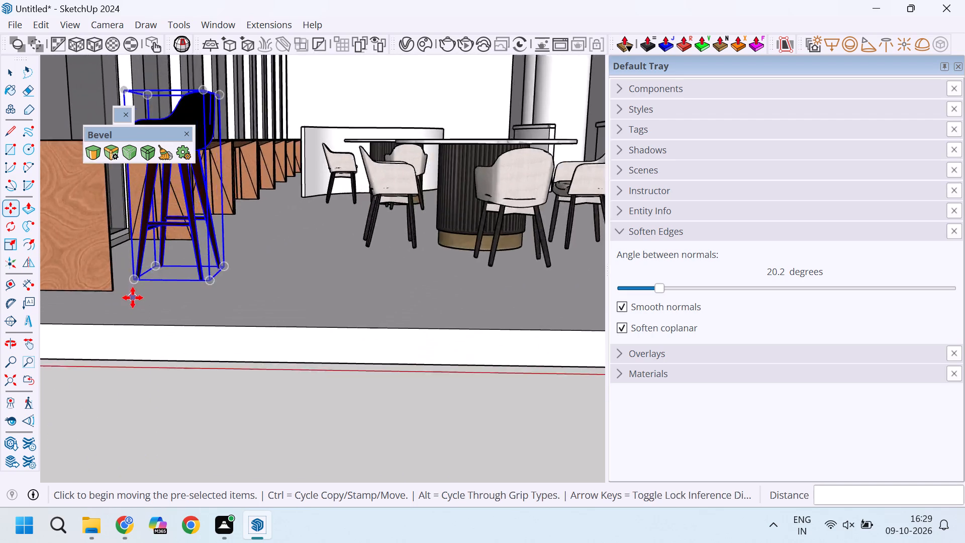
{"action": "scroll", "coordinate": [133, 298], "scroll_direction": "up", "scroll_amount": 15}
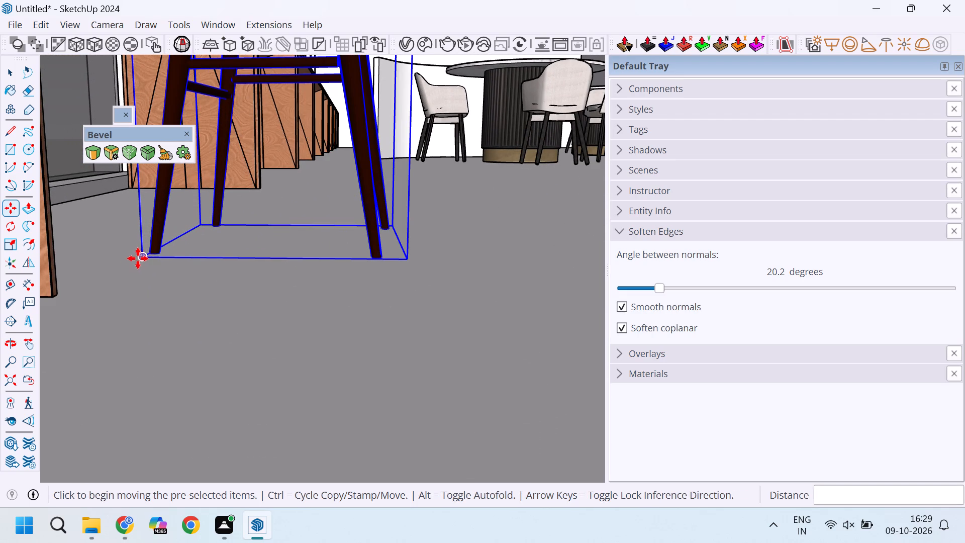
{"action": "left_click", "coordinate": [139, 257]}
{"action": "scroll", "coordinate": [139, 257], "scroll_direction": "down", "scroll_amount": 17}
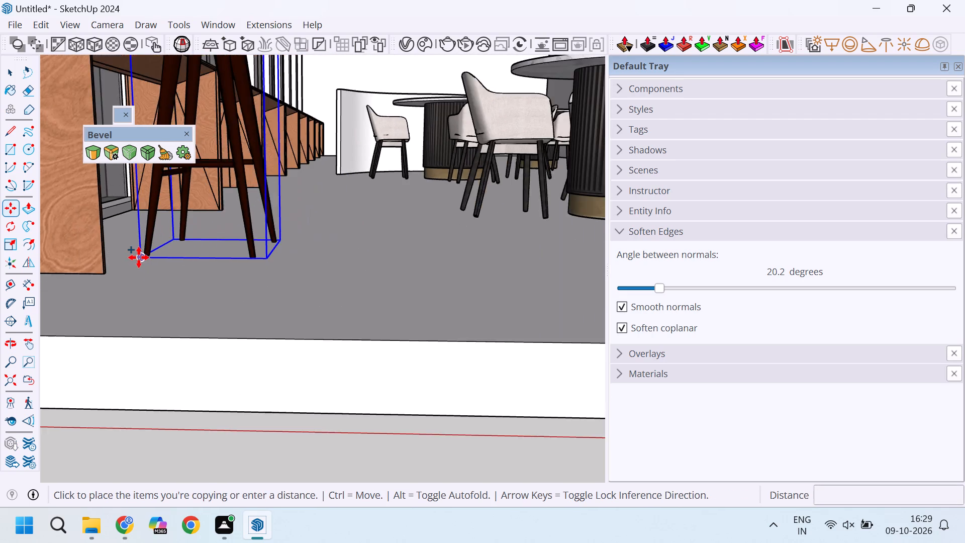
{"action": "scroll", "coordinate": [139, 257], "scroll_direction": "down", "scroll_amount": 4}
{"action": "middle_click_drag", "start_coordinate": [258, 134], "coordinate": [271, 306]}
{"action": "scroll", "coordinate": [271, 308], "scroll_direction": "down", "scroll_amount": 10}
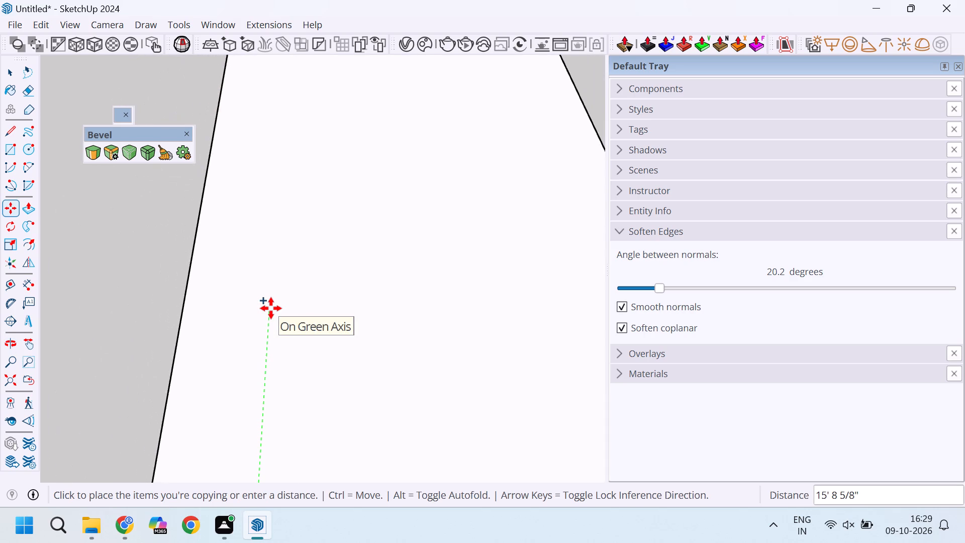
{"action": "scroll", "coordinate": [271, 308], "scroll_direction": "down", "scroll_amount": 6}
{"action": "middle_click_drag", "start_coordinate": [298, 364], "coordinate": [269, 167]}
{"action": "scroll", "coordinate": [283, 255], "scroll_direction": "up", "scroll_amount": 16}
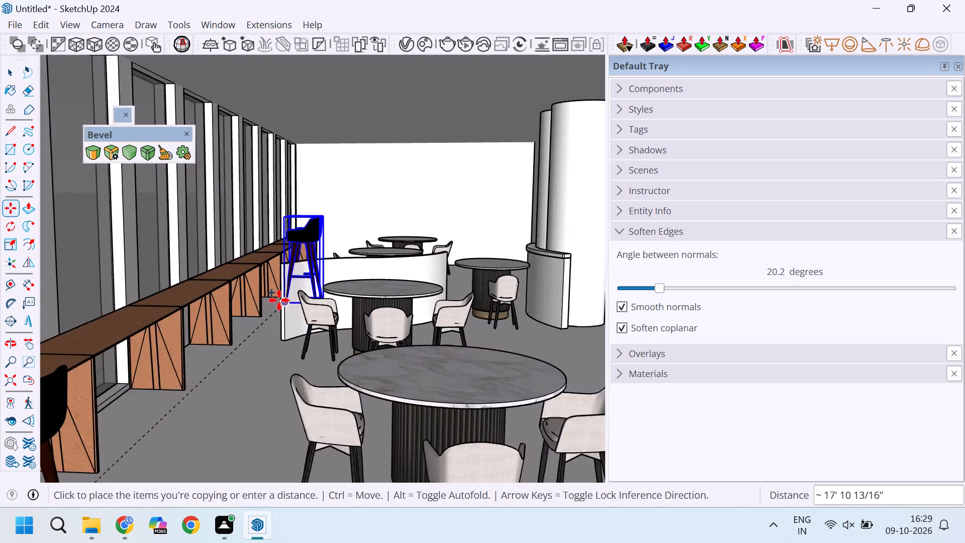
{"action": "scroll", "coordinate": [279, 300], "scroll_direction": "up", "scroll_amount": 2}
{"action": "middle_click_drag", "start_coordinate": [268, 299], "coordinate": [300, 366]}
{"action": "scroll", "coordinate": [300, 366], "scroll_direction": "down", "scroll_amount": 6}
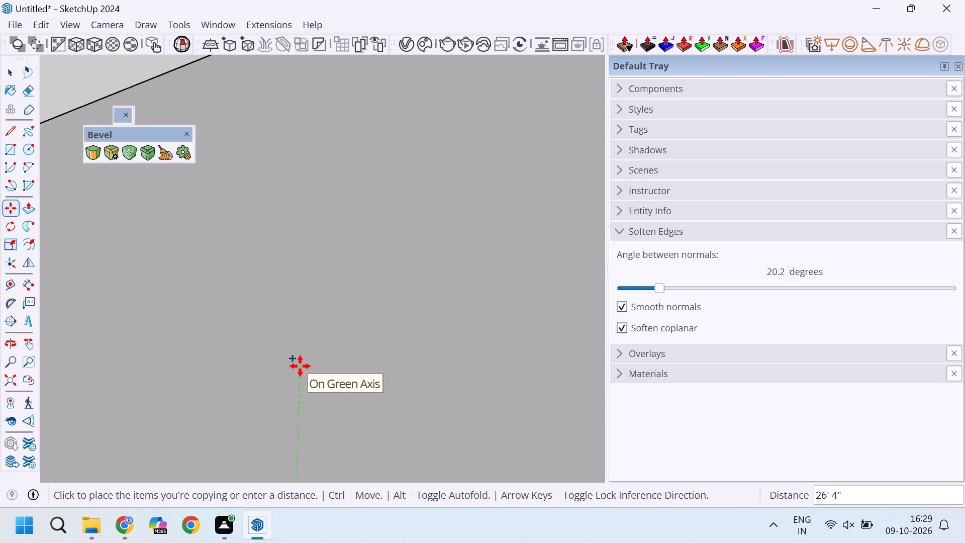
{"action": "scroll", "coordinate": [300, 366], "scroll_direction": "down", "scroll_amount": 13}
{"action": "middle_click_drag", "start_coordinate": [300, 366], "coordinate": [278, 240]}
{"action": "middle_click", "coordinate": [277, 239]}
{"action": "scroll", "coordinate": [332, 345], "scroll_direction": "down", "scroll_amount": 6}
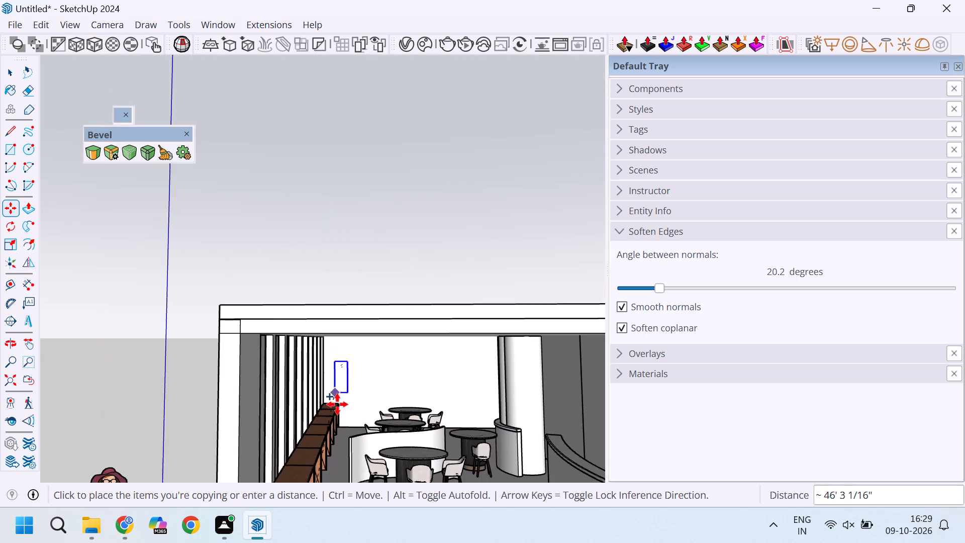
{"action": "scroll", "coordinate": [337, 404], "scroll_direction": "up", "scroll_amount": 11}
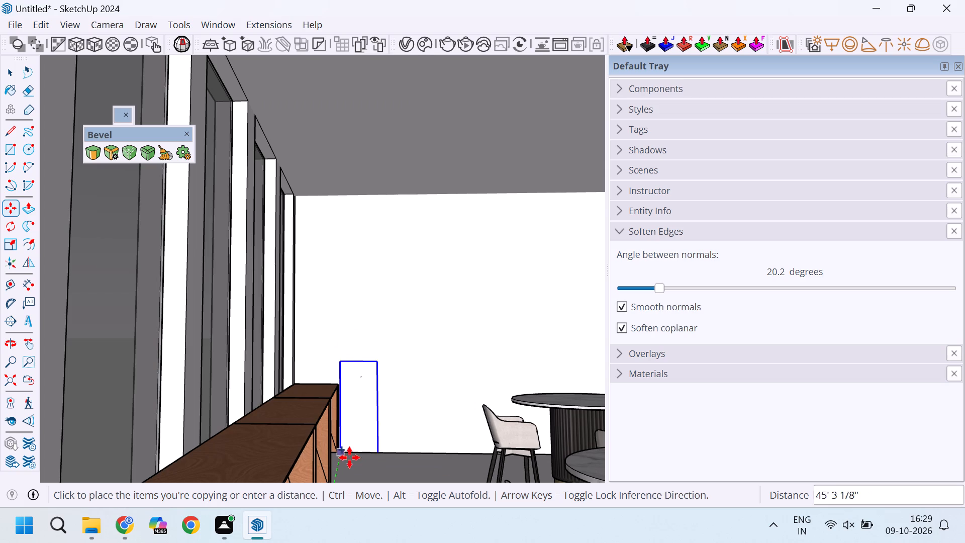
{"action": "scroll", "coordinate": [341, 456], "scroll_direction": "up", "scroll_amount": 2}
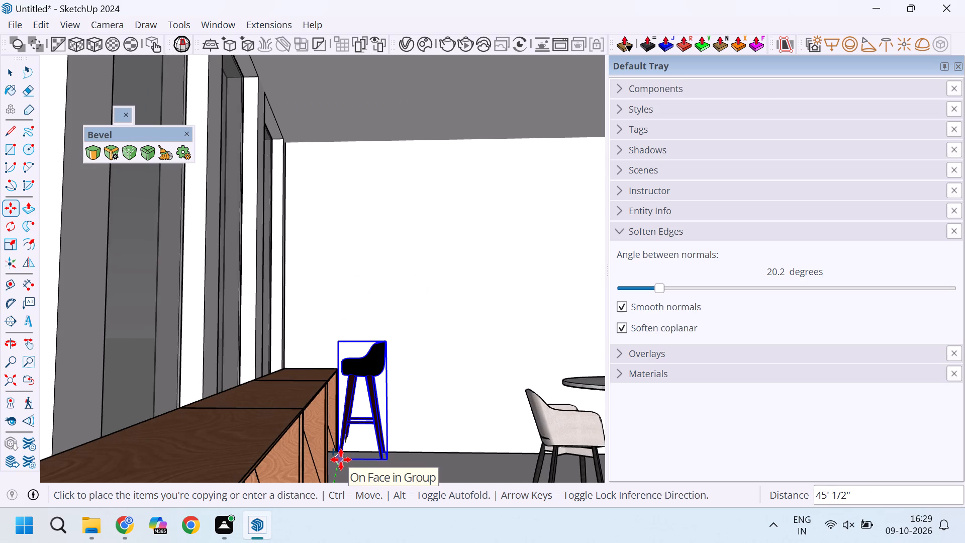
{"action": "left_click", "coordinate": [338, 467]}
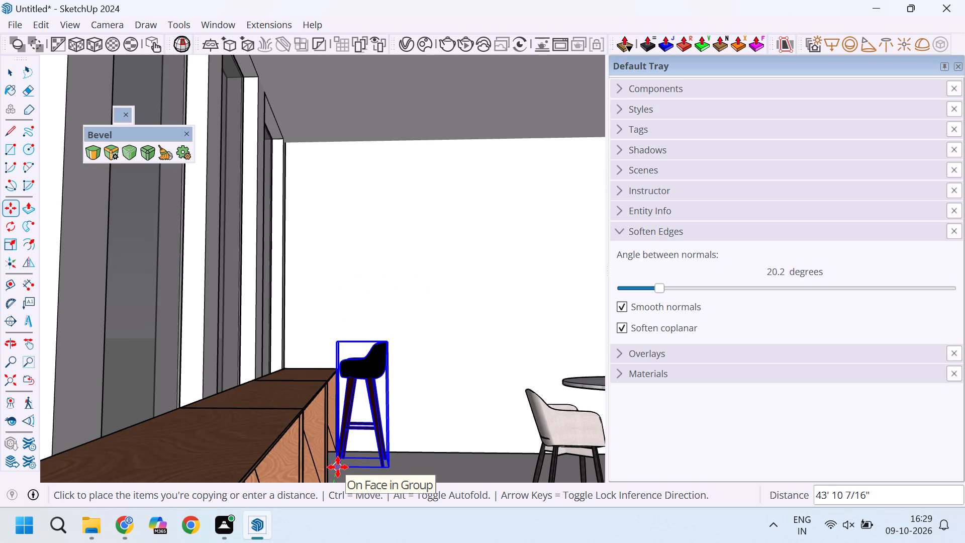
Divide the distance between the original bar stool and its copy into 10 equal intervals filled with stools.
{"action": "scroll", "coordinate": [387, 396], "scroll_direction": "down", "scroll_amount": 2}
{"action": "middle_click_drag", "start_coordinate": [396, 400], "coordinate": [360, 432]}
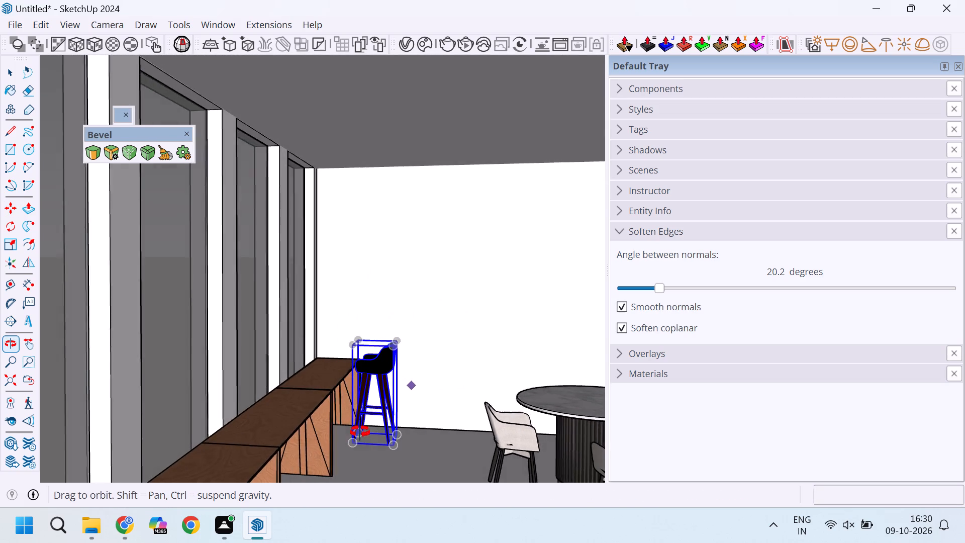
{"action": "middle_click_drag", "start_coordinate": [360, 432], "coordinate": [331, 454]}
{"action": "type", "text": "10"}
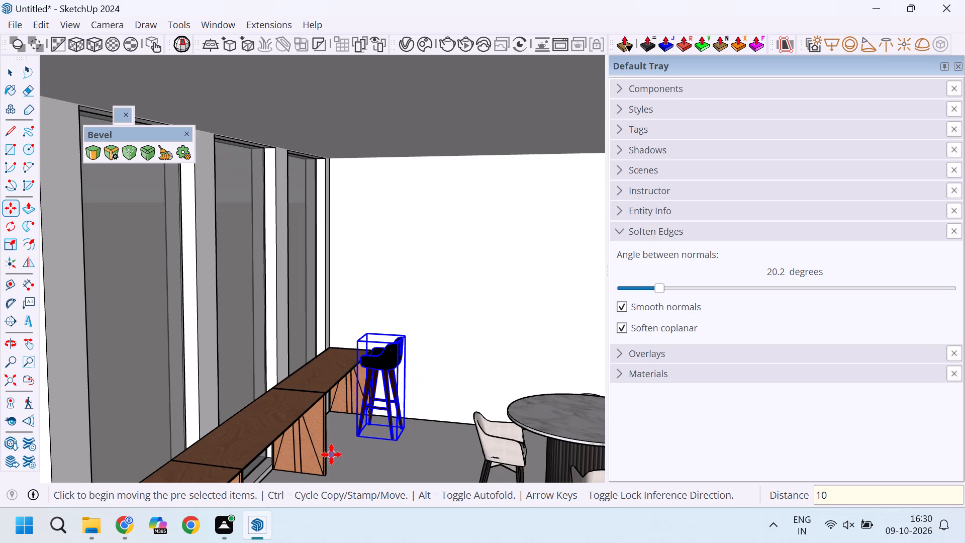
{"action": "key", "text": "slash"}
{"action": "key", "text": "Return"}
{"action": "scroll", "coordinate": [364, 326], "scroll_direction": "down", "scroll_amount": 11}
{"action": "key", "text": "space"}
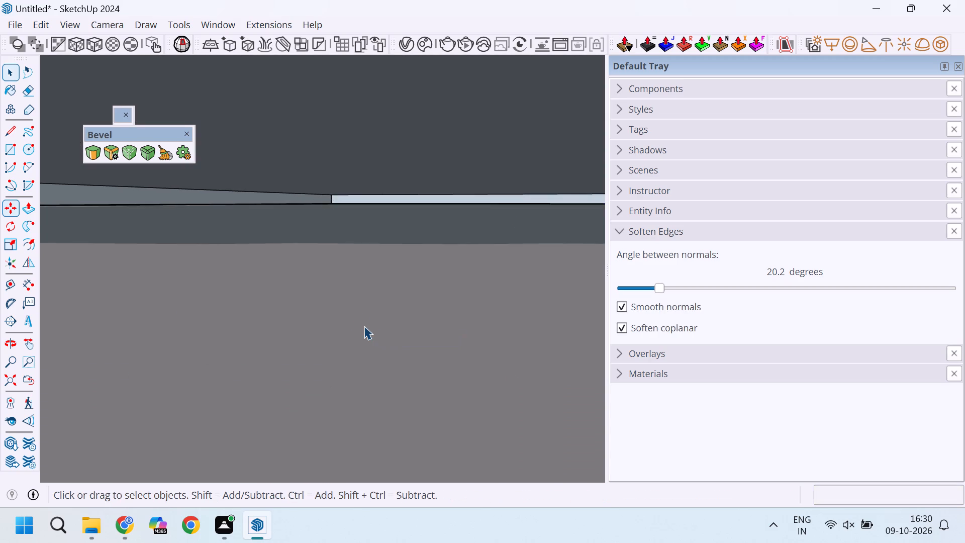
Examine the row of bar stools along the wooden window counter, checking their spacing, fit and seat height against the countertop.
{"action": "scroll", "coordinate": [364, 326], "scroll_direction": "down", "scroll_amount": 20}
{"action": "scroll", "coordinate": [364, 326], "scroll_direction": "down", "scroll_amount": 20}
{"action": "scroll", "coordinate": [364, 326], "scroll_direction": "down", "scroll_amount": 4}
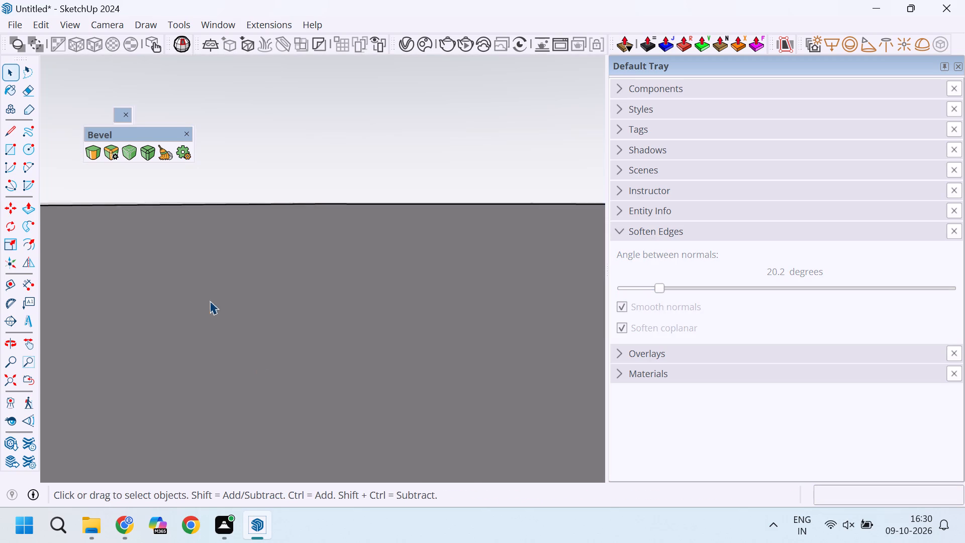
{"action": "scroll", "coordinate": [210, 301], "scroll_direction": "down", "scroll_amount": 20}
{"action": "scroll", "coordinate": [210, 301], "scroll_direction": "down", "scroll_amount": 20}
{"action": "scroll", "coordinate": [210, 301], "scroll_direction": "down", "scroll_amount": 6}
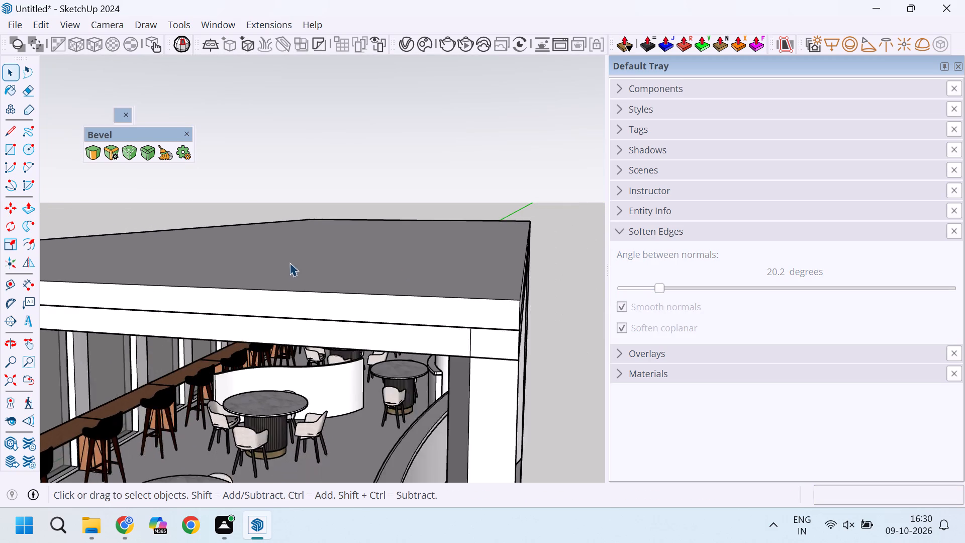
{"action": "scroll", "coordinate": [289, 262], "scroll_direction": "down", "scroll_amount": 2}
{"action": "scroll", "coordinate": [215, 413], "scroll_direction": "down", "scroll_amount": 6}
{"action": "middle_click_drag", "start_coordinate": [323, 388], "coordinate": [389, 362]}
{"action": "middle_click", "coordinate": [391, 361]}
{"action": "scroll", "coordinate": [312, 375], "scroll_direction": "up", "scroll_amount": 5}
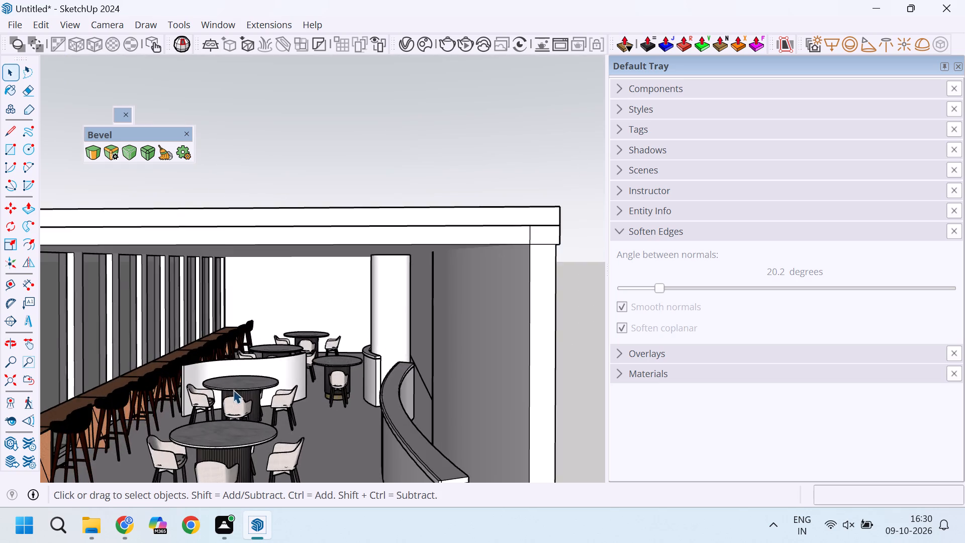
{"action": "middle_click_drag", "start_coordinate": [237, 389], "coordinate": [319, 348]}
{"action": "scroll", "coordinate": [275, 357], "scroll_direction": "down", "scroll_amount": 7}
{"action": "middle_click_drag", "start_coordinate": [305, 402], "coordinate": [274, 405]}
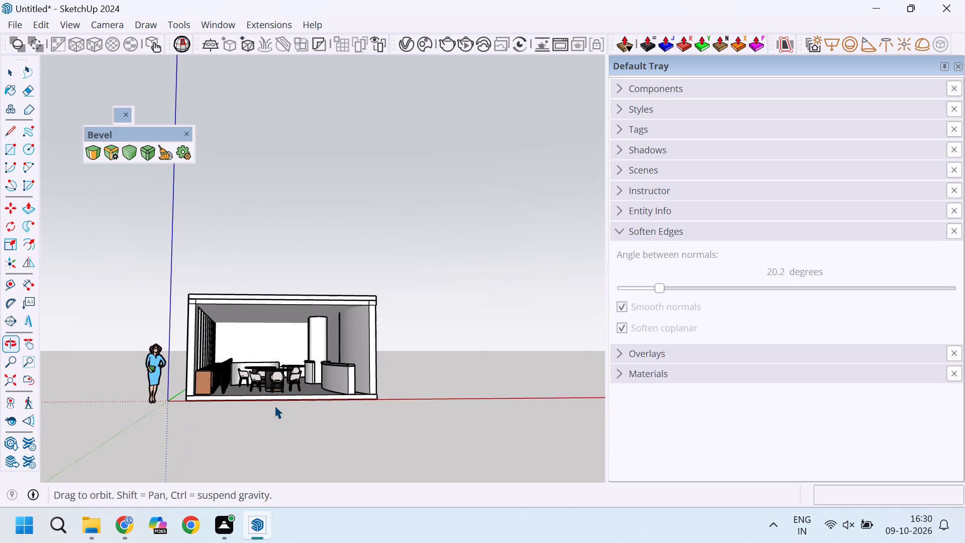
{"action": "scroll", "coordinate": [280, 405], "scroll_direction": "up", "scroll_amount": 5}
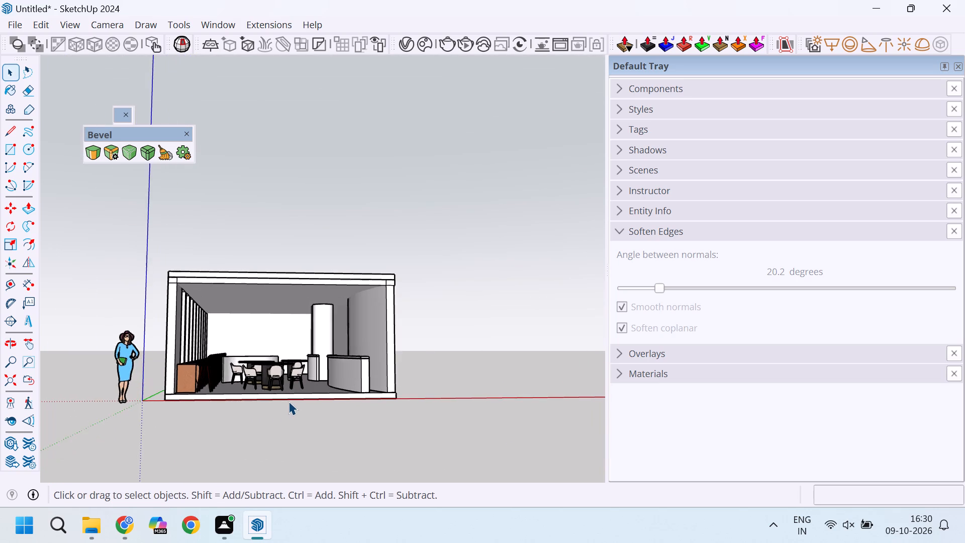
{"action": "scroll", "coordinate": [295, 410], "scroll_direction": "down", "scroll_amount": 2}
{"action": "scroll", "coordinate": [211, 371], "scroll_direction": "up", "scroll_amount": 3}
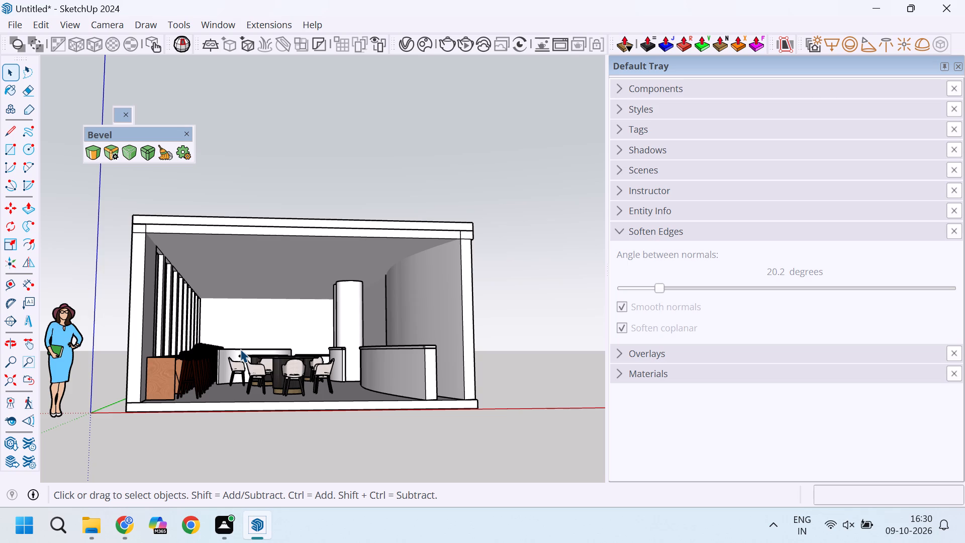
{"action": "middle_click_drag", "start_coordinate": [206, 401], "coordinate": [147, 465]}
{"action": "scroll", "coordinate": [140, 428], "scroll_direction": "up", "scroll_amount": 12}
{"action": "middle_click_drag", "start_coordinate": [188, 399], "coordinate": [163, 438]}
{"action": "scroll", "coordinate": [149, 437], "scroll_direction": "up", "scroll_amount": 4}
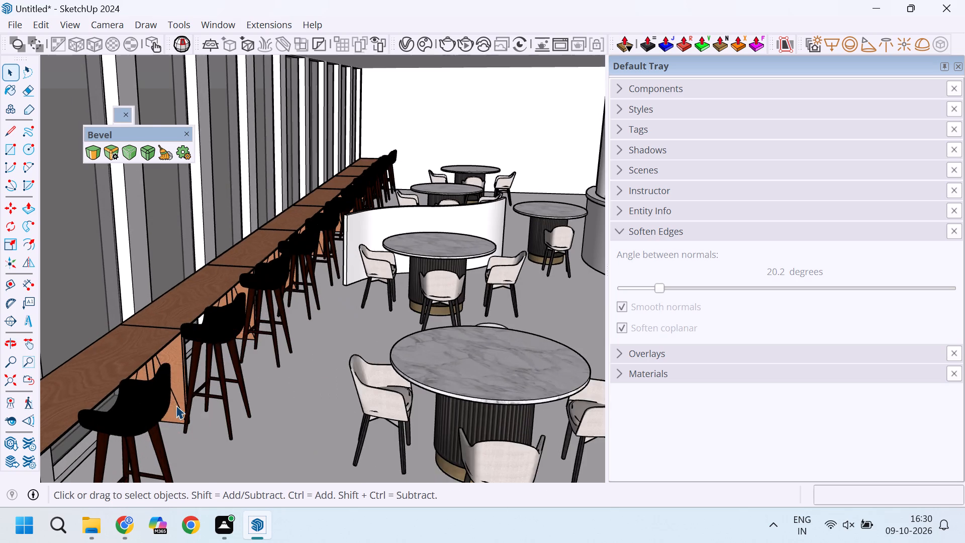
{"action": "scroll", "coordinate": [270, 343], "scroll_direction": "down", "scroll_amount": 4}
{"action": "scroll", "coordinate": [244, 351], "scroll_direction": "up", "scroll_amount": 9}
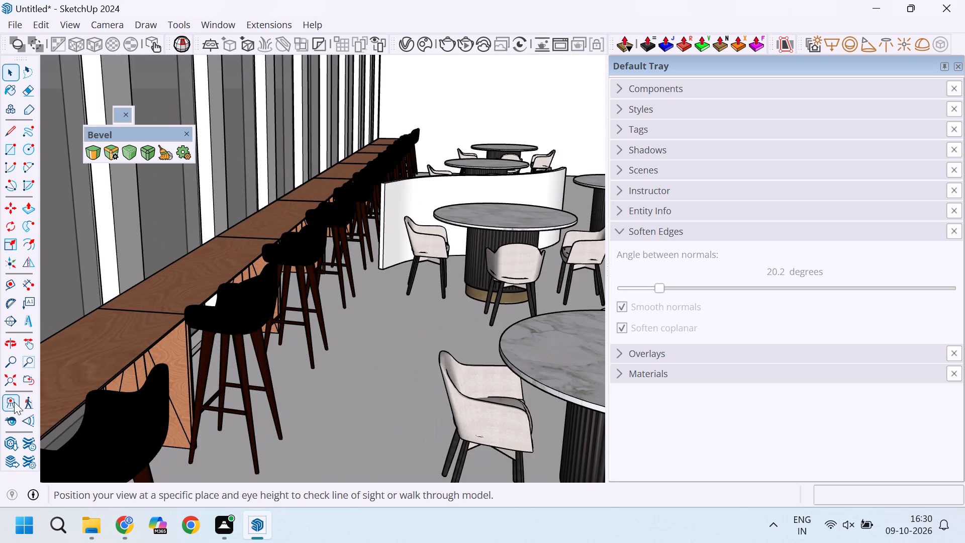
{"action": "scroll", "coordinate": [293, 357], "scroll_direction": "down", "scroll_amount": 8}
{"action": "middle_click_drag", "start_coordinate": [248, 395], "coordinate": [195, 413]}
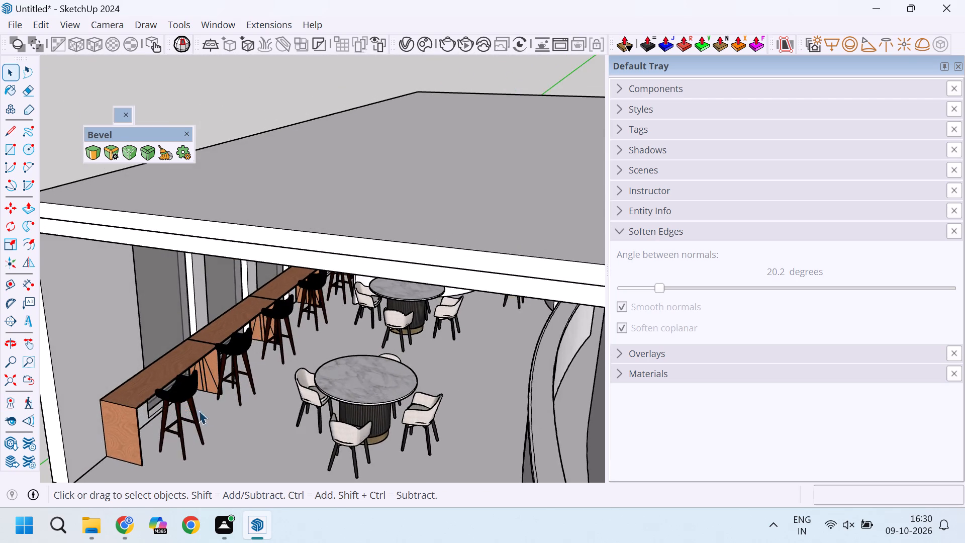
{"action": "scroll", "coordinate": [241, 351], "scroll_direction": "up", "scroll_amount": 4}
{"action": "scroll", "coordinate": [304, 285], "scroll_direction": "up", "scroll_amount": 10}
{"action": "middle_click_drag", "start_coordinate": [364, 253], "coordinate": [327, 336]}
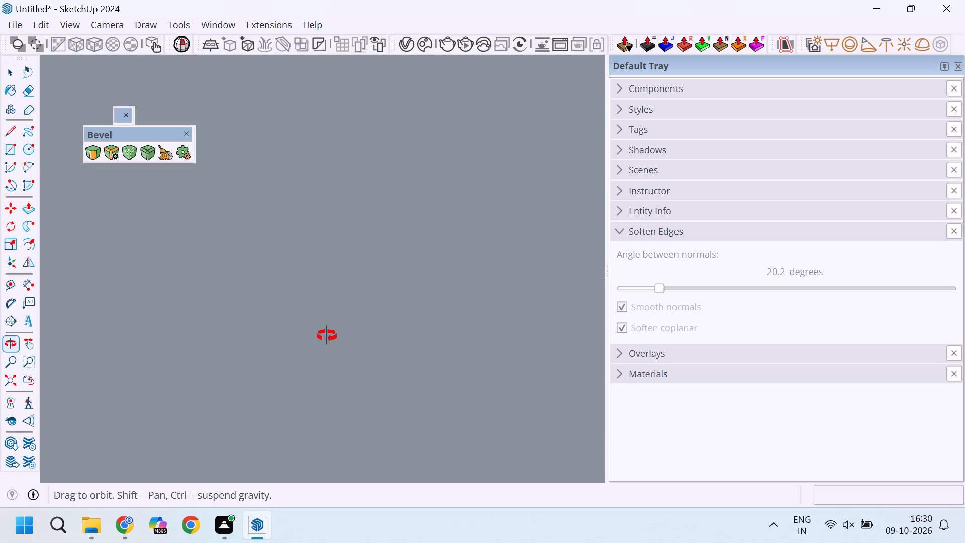
{"action": "middle_click_drag", "start_coordinate": [327, 336], "coordinate": [351, 281]}
{"action": "scroll", "coordinate": [351, 281], "scroll_direction": "up", "scroll_amount": 8}
{"action": "middle_click_drag", "start_coordinate": [339, 245], "coordinate": [342, 287]}
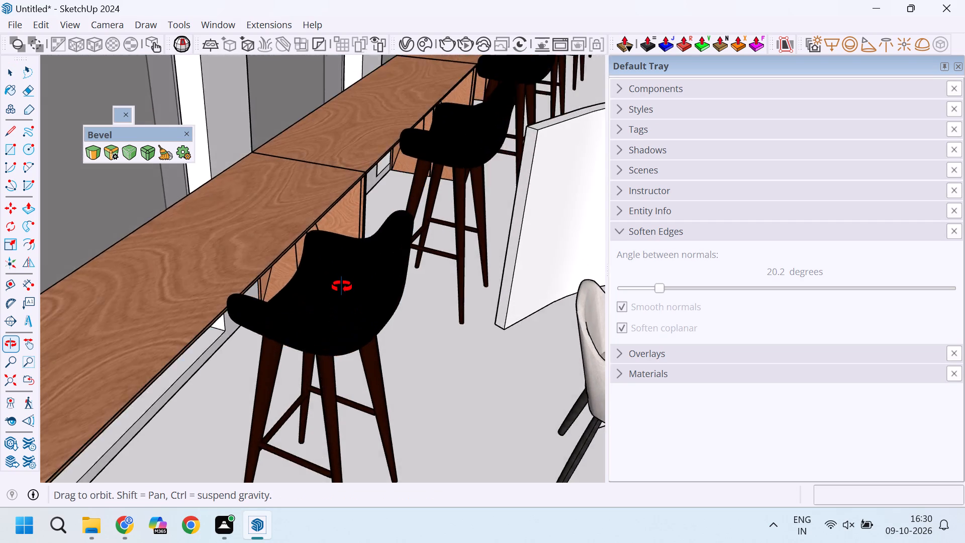
{"action": "middle_click_drag", "start_coordinate": [342, 287], "coordinate": [388, 214]}
{"action": "scroll", "coordinate": [402, 188], "scroll_direction": "down", "scroll_amount": 2}
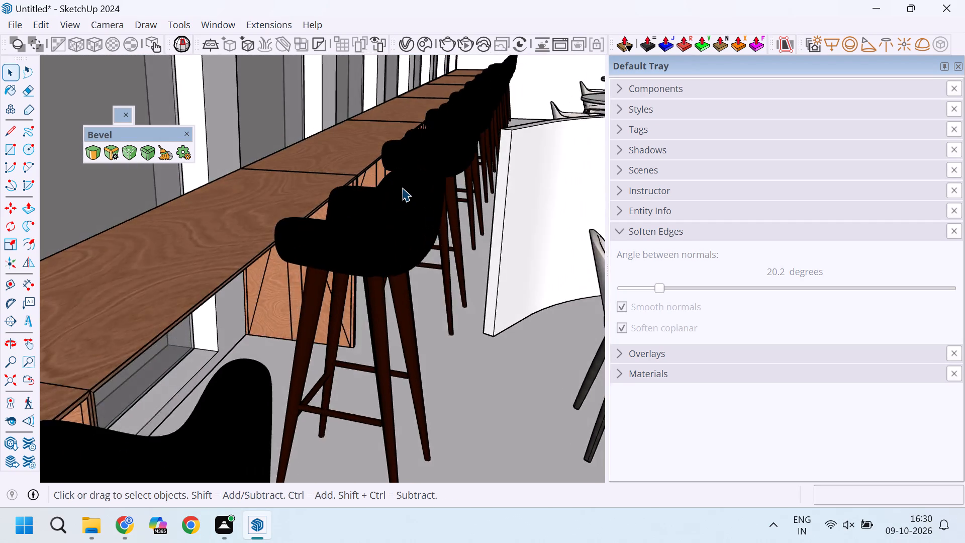
{"action": "scroll", "coordinate": [402, 188], "scroll_direction": "down", "scroll_amount": 20}
{"action": "scroll", "coordinate": [402, 188], "scroll_direction": "down", "scroll_amount": 17}
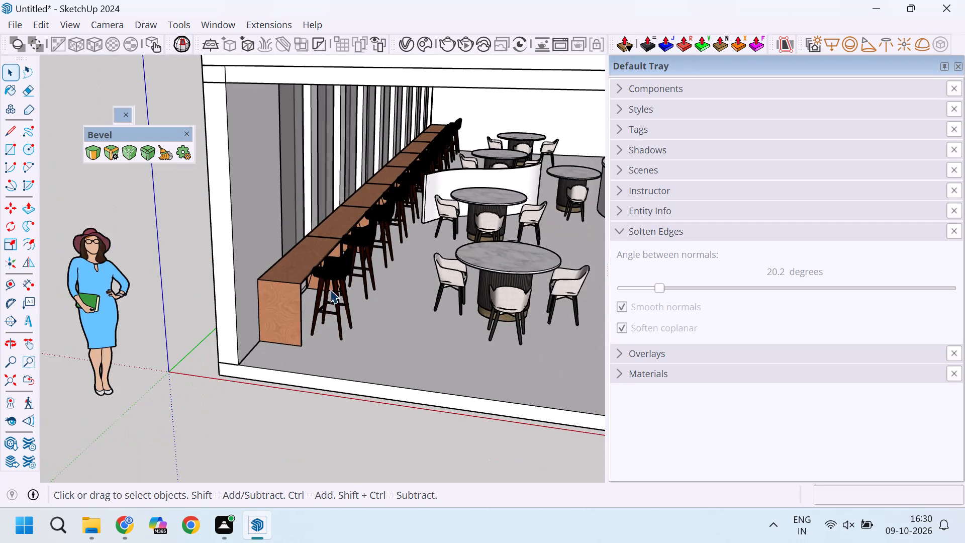
Scale the nearest bar stool vertically to about 0.82 of its height so it sits lower against the wooden window counter.
{"action": "scroll", "coordinate": [324, 290], "scroll_direction": "up", "scroll_amount": 5}
{"action": "middle_click_drag", "start_coordinate": [354, 271], "coordinate": [385, 236]}
{"action": "left_click", "coordinate": [364, 230]}
{"action": "scroll", "coordinate": [342, 242], "scroll_direction": "up", "scroll_amount": 6}
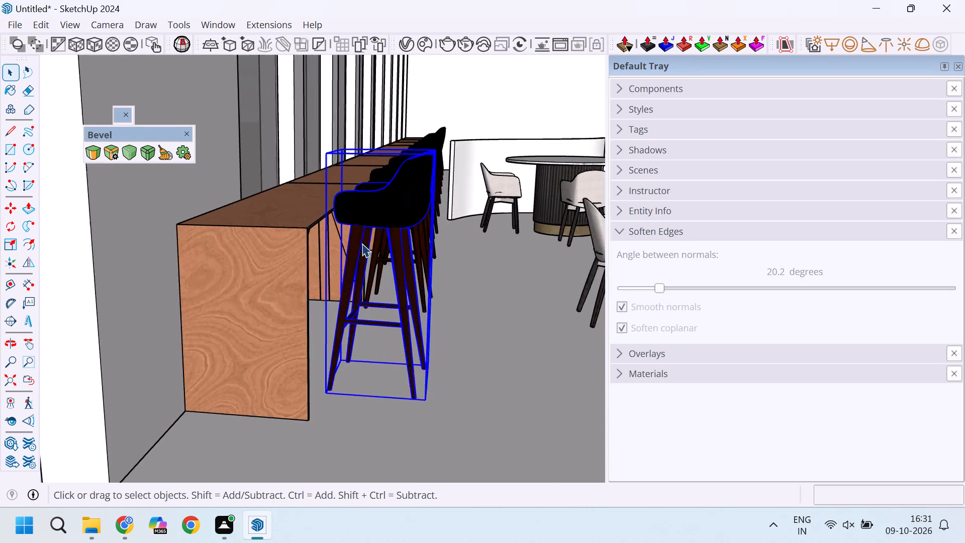
{"action": "middle_click_drag", "start_coordinate": [372, 243], "coordinate": [395, 227]}
{"action": "scroll", "coordinate": [395, 227], "scroll_direction": "down", "scroll_amount": 4}
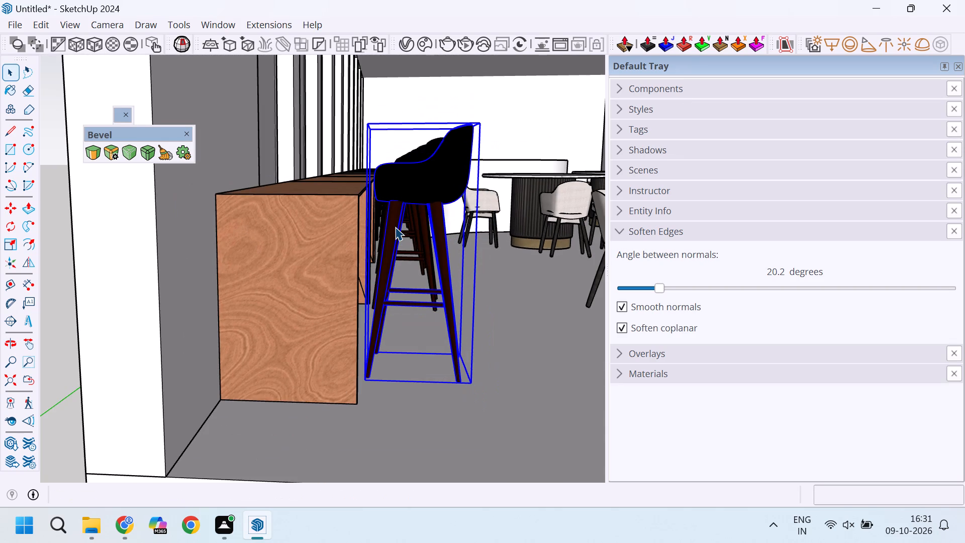
{"action": "key", "text": "s"}
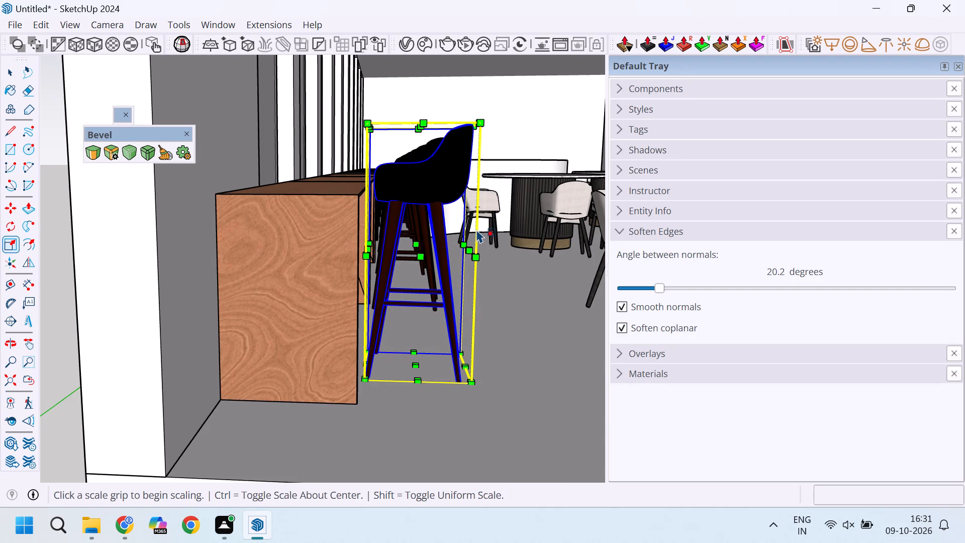
{"action": "scroll", "coordinate": [427, 152], "scroll_direction": "up", "scroll_amount": 4}
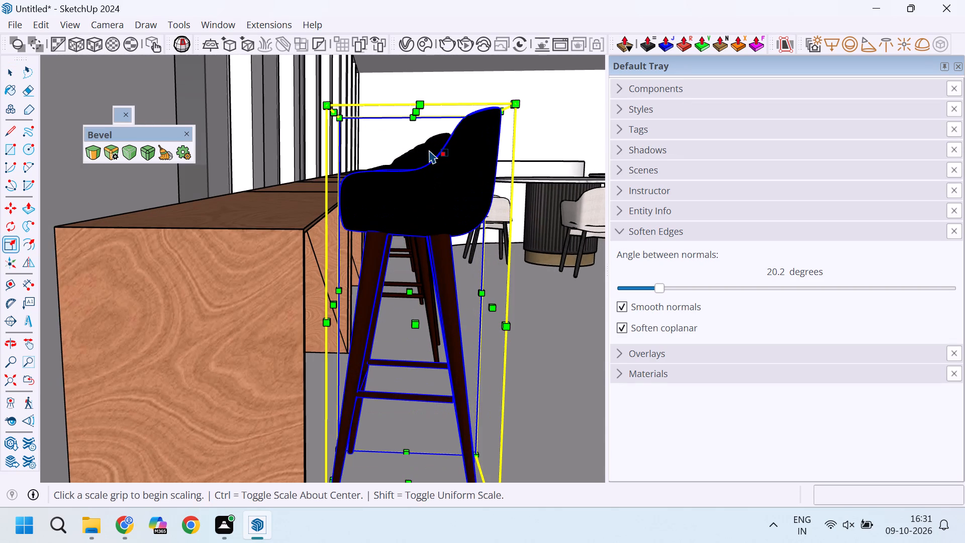
{"action": "scroll", "coordinate": [428, 150], "scroll_direction": "up", "scroll_amount": 4}
{"action": "left_click", "coordinate": [408, 85]}
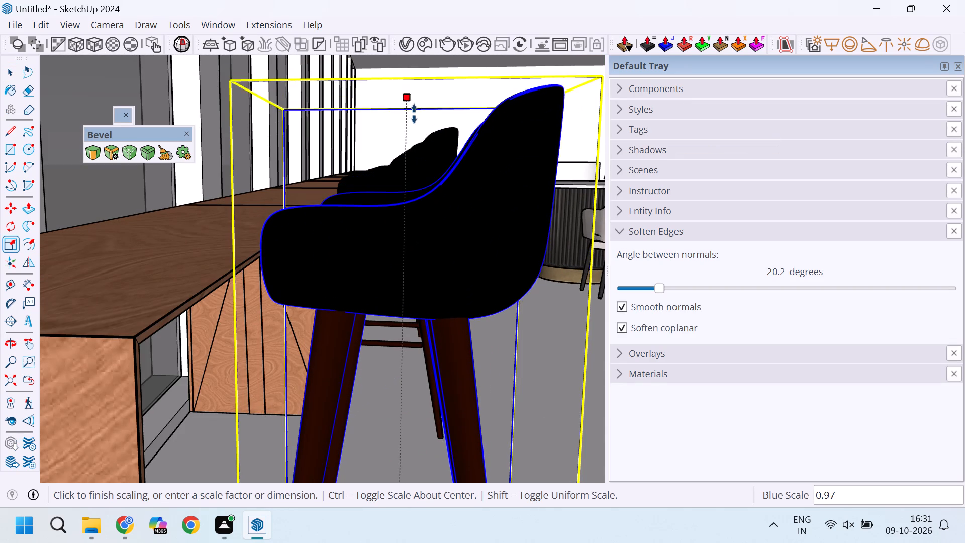
{"action": "scroll", "coordinate": [409, 141], "scroll_direction": "down", "scroll_amount": 4}
{"action": "scroll", "coordinate": [403, 192], "scroll_direction": "up", "scroll_amount": 3}
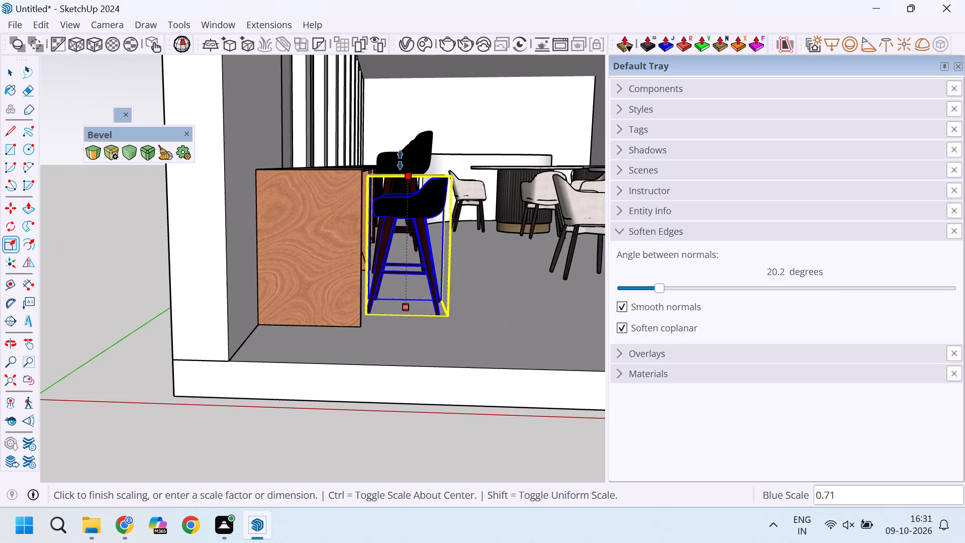
{"action": "scroll", "coordinate": [399, 155], "scroll_direction": "up", "scroll_amount": 4}
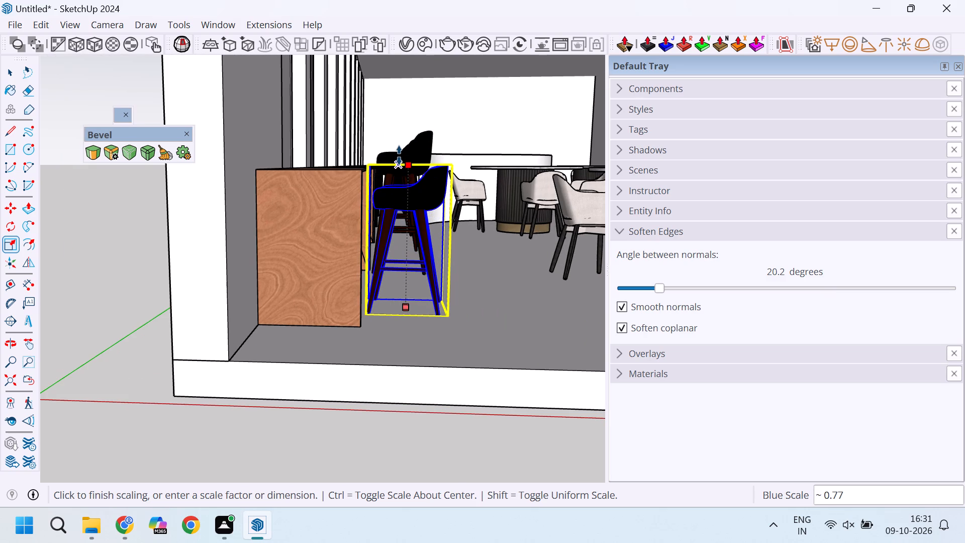
{"action": "left_click", "coordinate": [399, 155]}
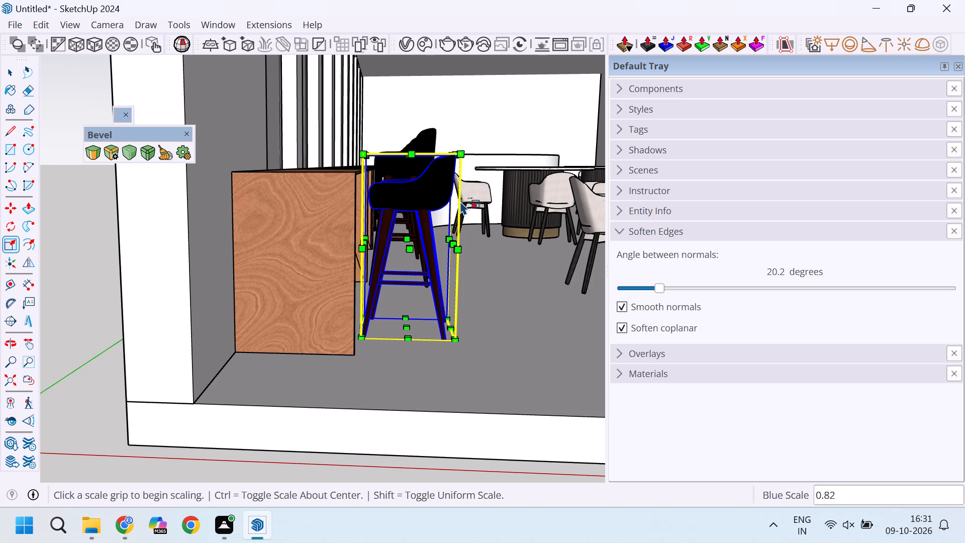
{"action": "key", "text": "space"}
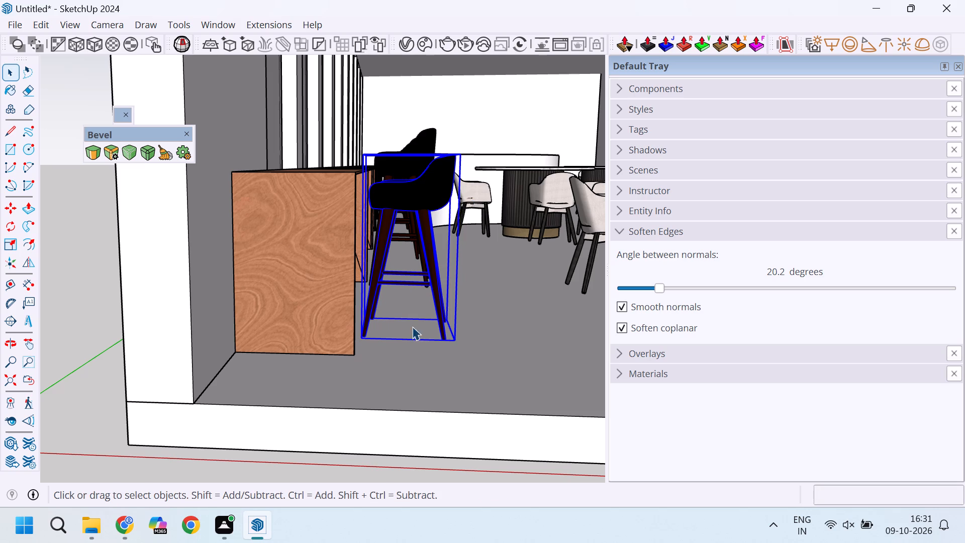
{"action": "left_click", "coordinate": [467, 327]}
Examine the rescaled bar stool's height against the wooden countertop and the other stools in the row.
{"action": "scroll", "coordinate": [461, 337], "scroll_direction": "down", "scroll_amount": 10}
{"action": "scroll", "coordinate": [328, 367], "scroll_direction": "down", "scroll_amount": 4}
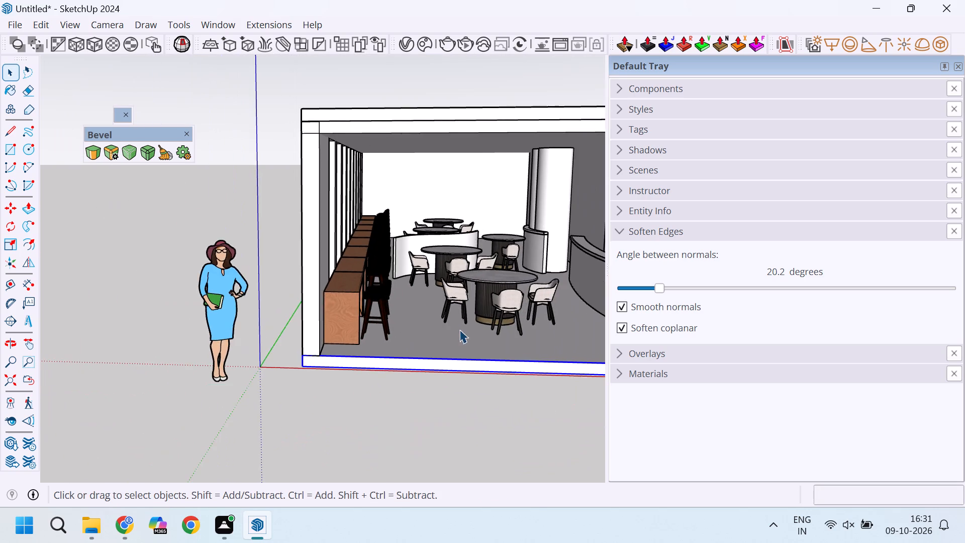
{"action": "middle_click_drag", "start_coordinate": [452, 326], "coordinate": [393, 352]}
{"action": "scroll", "coordinate": [331, 315], "scroll_direction": "up", "scroll_amount": 11}
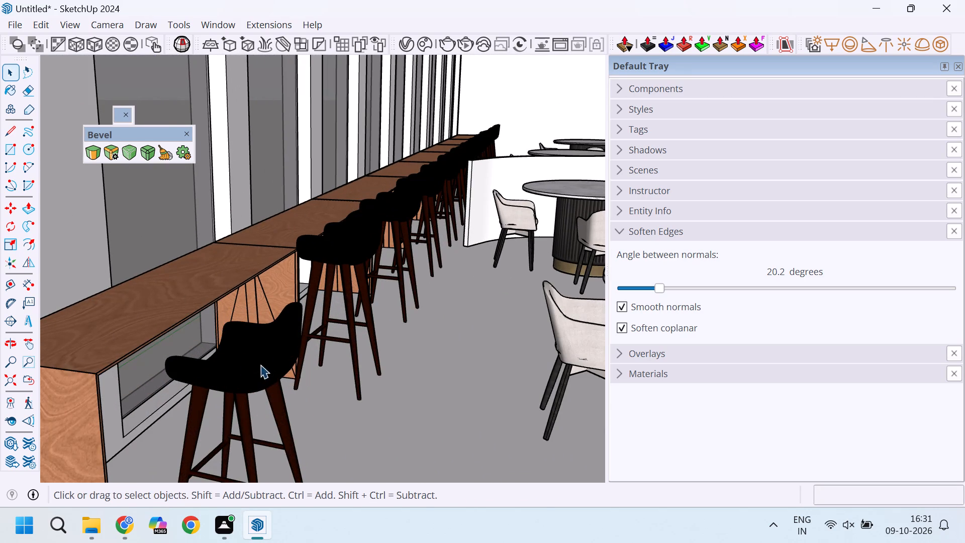
{"action": "scroll", "coordinate": [314, 327], "scroll_direction": "down", "scroll_amount": 3}
{"action": "middle_click_drag", "start_coordinate": [306, 354], "coordinate": [390, 274]}
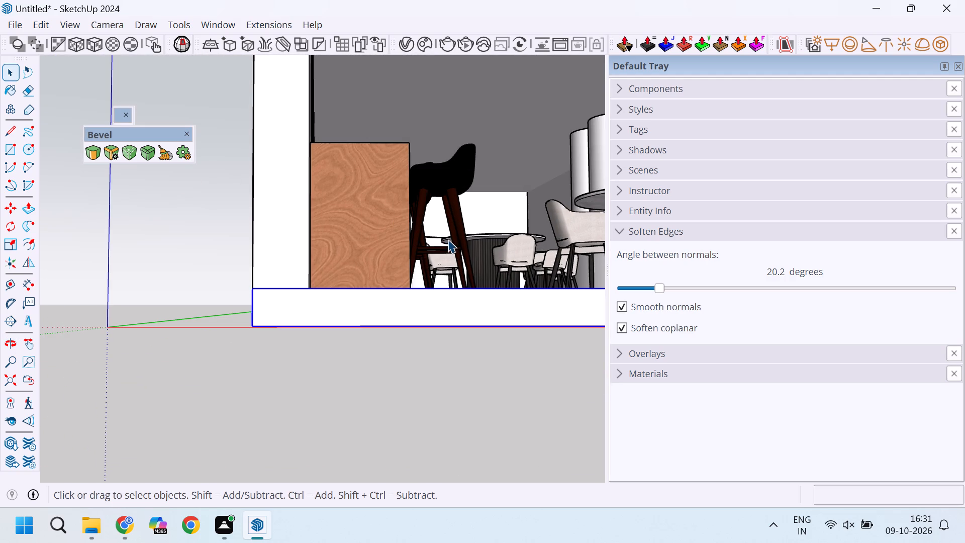
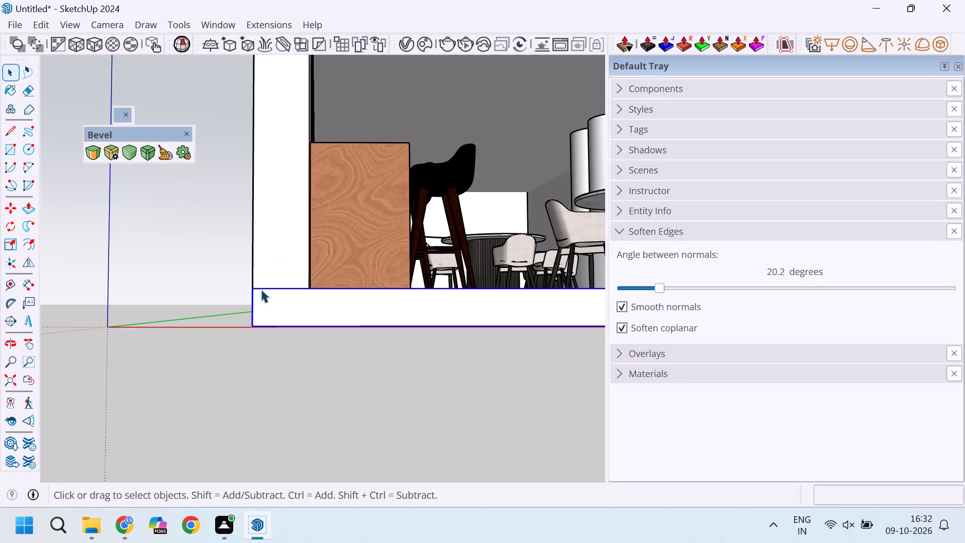
Examine the full row of bar stools along the wooden window counter in relation to the dining tables and chairs.
{"action": "scroll", "coordinate": [369, 208], "scroll_direction": "down", "scroll_amount": 4}
{"action": "middle_click_drag", "start_coordinate": [437, 212], "coordinate": [395, 289]}
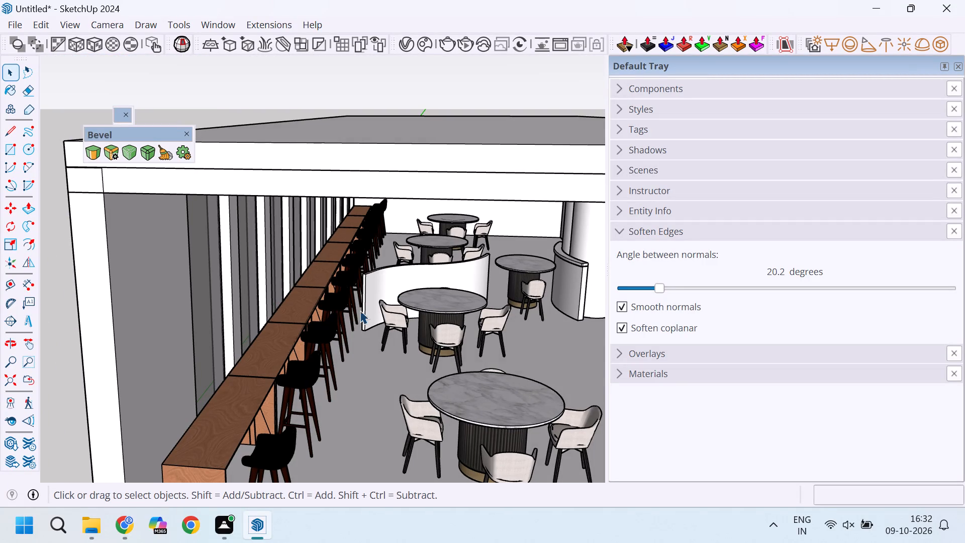
{"action": "scroll", "coordinate": [277, 421], "scroll_direction": "up", "scroll_amount": 4}
{"action": "scroll", "coordinate": [289, 296], "scroll_direction": "down", "scroll_amount": 3}
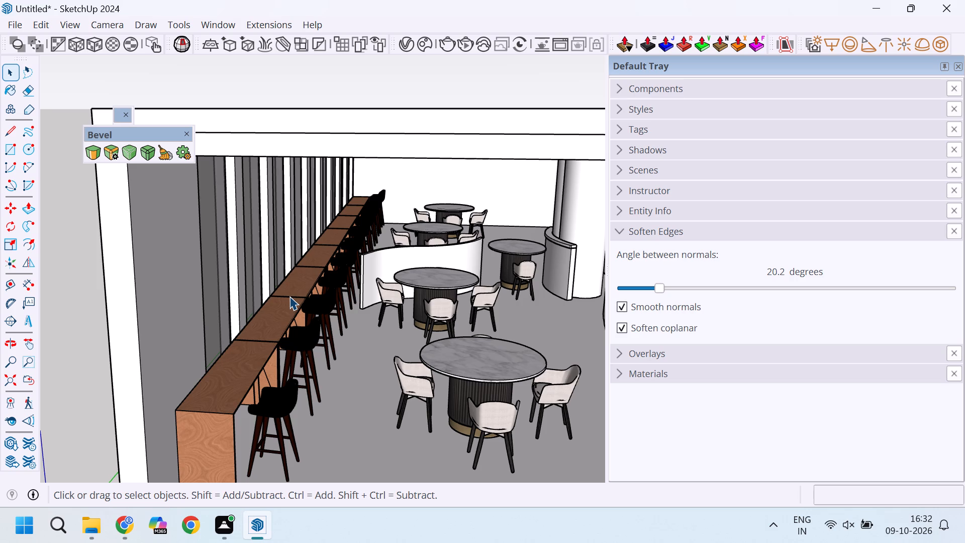
{"action": "scroll", "coordinate": [318, 412], "scroll_direction": "up", "scroll_amount": 5}
{"action": "middle_click_drag", "start_coordinate": [286, 397], "coordinate": [275, 397]}
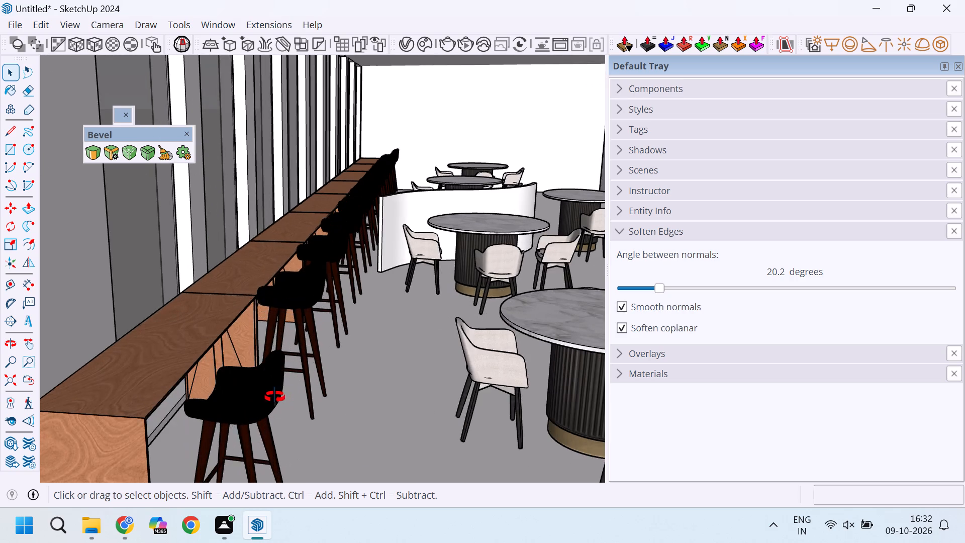
{"action": "middle_click_drag", "start_coordinate": [275, 397], "coordinate": [277, 355]}
{"action": "scroll", "coordinate": [198, 310], "scroll_direction": "up", "scroll_amount": 3}
{"action": "middle_click_drag", "start_coordinate": [198, 296], "coordinate": [264, 316]}
{"action": "middle_click", "coordinate": [264, 316]}
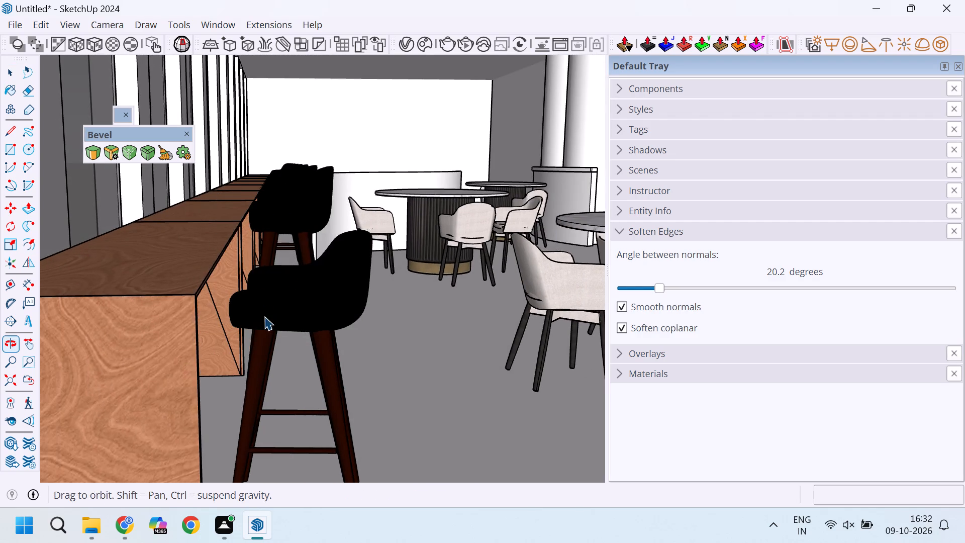
{"action": "scroll", "coordinate": [264, 316], "scroll_direction": "up", "scroll_amount": 3}
{"action": "middle_click_drag", "start_coordinate": [231, 348], "coordinate": [192, 373]}
{"action": "scroll", "coordinate": [237, 323], "scroll_direction": "down", "scroll_amount": 5}
{"action": "middle_click_drag", "start_coordinate": [261, 314], "coordinate": [208, 370]}
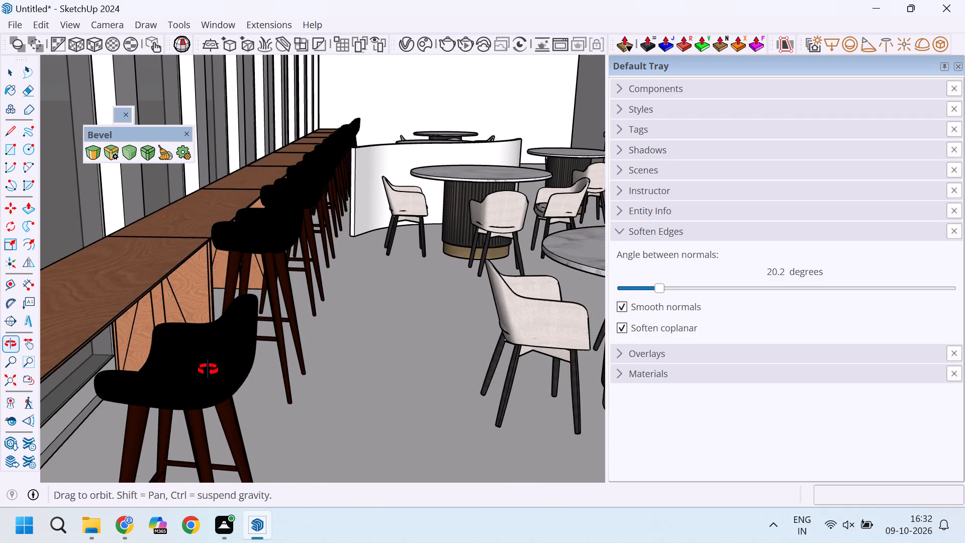
{"action": "middle_click_drag", "start_coordinate": [208, 370], "coordinate": [191, 381]}
{"action": "scroll", "coordinate": [256, 276], "scroll_direction": "down", "scroll_amount": 4}
{"action": "scroll", "coordinate": [212, 307], "scroll_direction": "down", "scroll_amount": 5}
{"action": "middle_click_drag", "start_coordinate": [218, 336], "coordinate": [260, 252]}
{"action": "middle_click", "coordinate": [260, 252]}
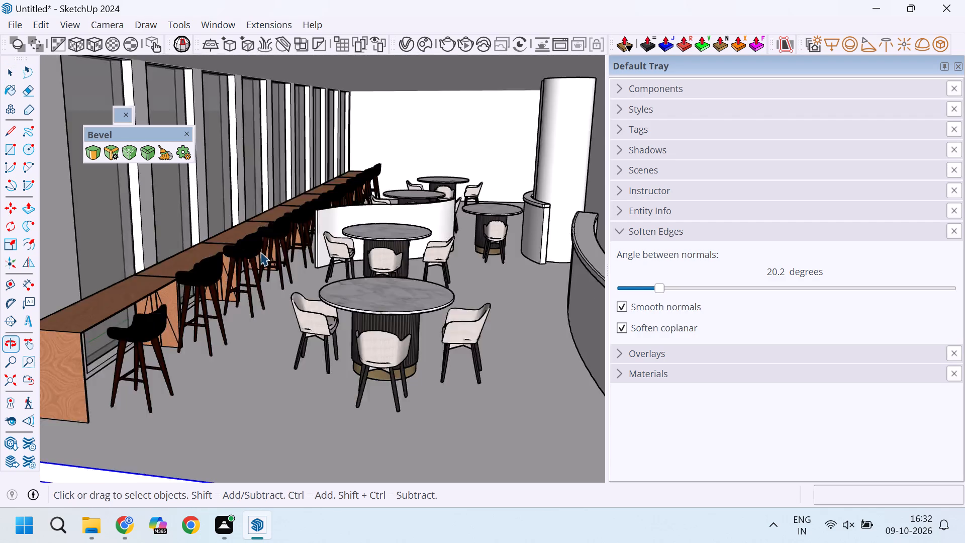
{"action": "scroll", "coordinate": [227, 254], "scroll_direction": "up", "scroll_amount": 3}
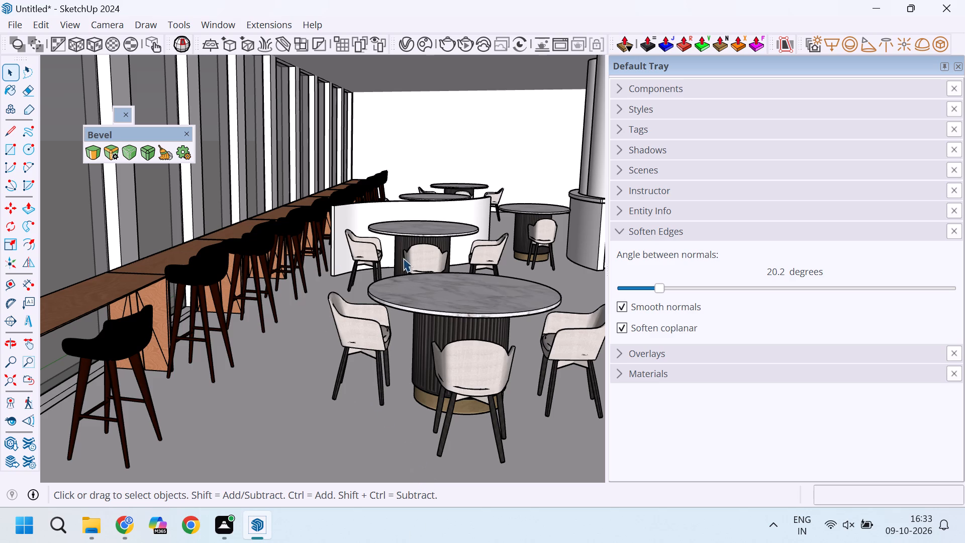
{"action": "scroll", "coordinate": [378, 250], "scroll_direction": "up", "scroll_amount": 3}
{"action": "scroll", "coordinate": [97, 303], "scroll_direction": "down", "scroll_amount": 5}
{"action": "scroll", "coordinate": [139, 350], "scroll_direction": "down", "scroll_amount": 3}
{"action": "middle_click_drag", "start_coordinate": [151, 364], "coordinate": [237, 371]}
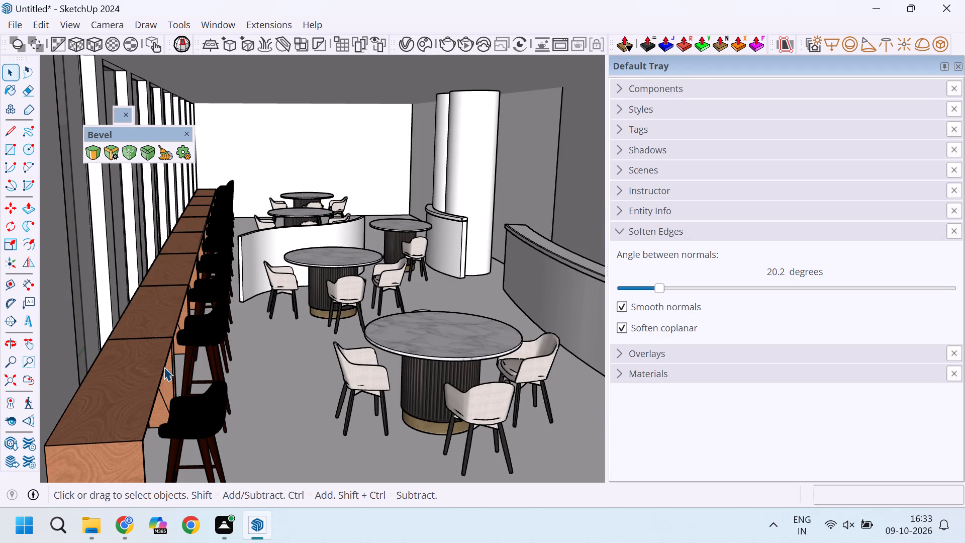
{"action": "scroll", "coordinate": [169, 360], "scroll_direction": "up", "scroll_amount": 2}
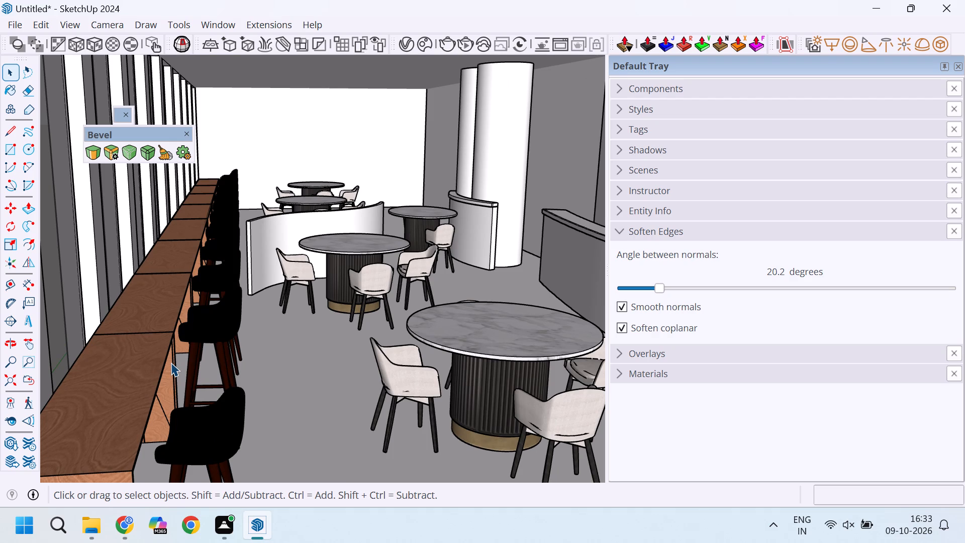
{"action": "scroll", "coordinate": [345, 298], "scroll_direction": "up", "scroll_amount": 5}
{"action": "scroll", "coordinate": [425, 326], "scroll_direction": "up", "scroll_amount": 1}
{"action": "scroll", "coordinate": [429, 334], "scroll_direction": "down", "scroll_amount": 6}
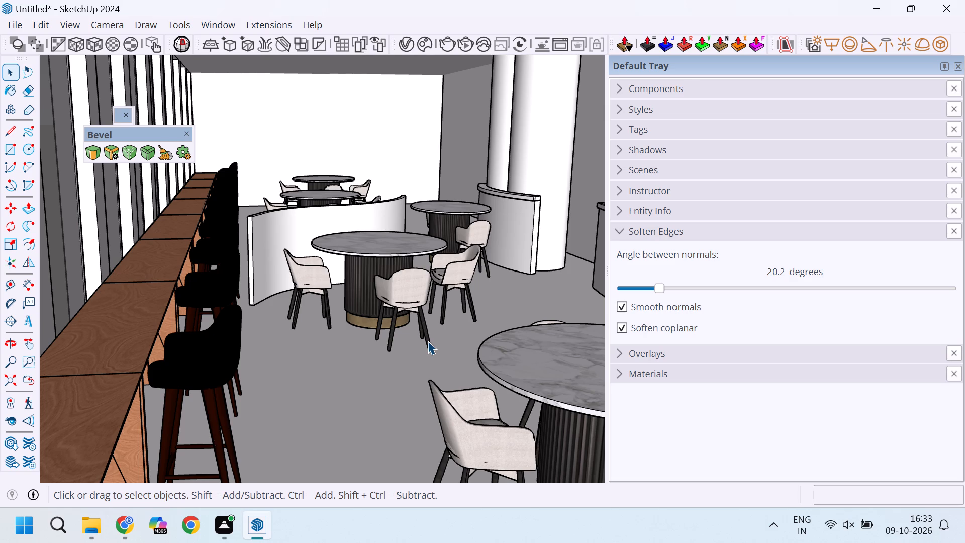
Examine the nearest bar stool from low and side views, comparing its seat height with the wooden countertop and the dining chairs.
{"action": "scroll", "coordinate": [300, 352], "scroll_direction": "down", "scroll_amount": 5}
{"action": "middle_click_drag", "start_coordinate": [295, 393], "coordinate": [272, 393]}
{"action": "scroll", "coordinate": [252, 360], "scroll_direction": "up", "scroll_amount": 2}
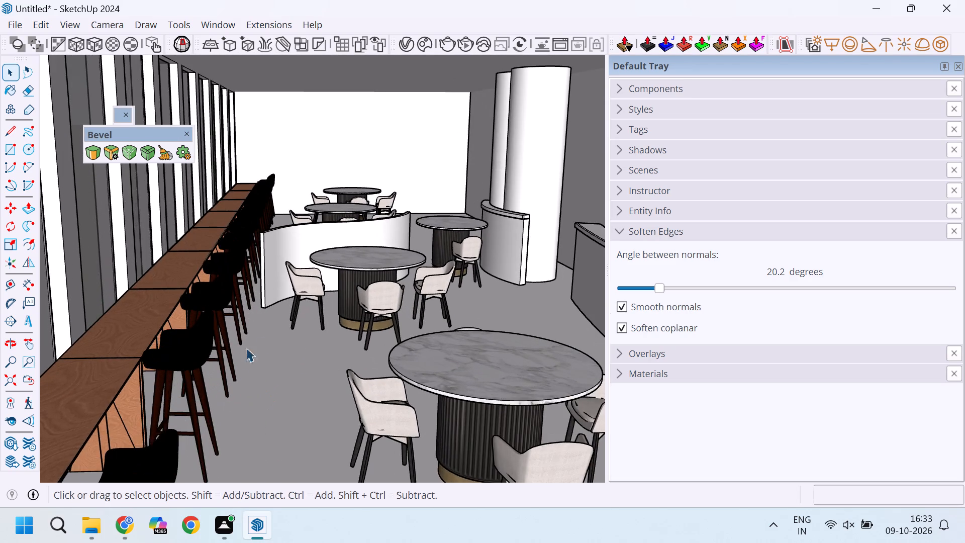
{"action": "middle_click_drag", "start_coordinate": [261, 337], "coordinate": [285, 281]}
{"action": "scroll", "coordinate": [281, 268], "scroll_direction": "down", "scroll_amount": 3}
{"action": "scroll", "coordinate": [293, 255], "scroll_direction": "up", "scroll_amount": 4}
{"action": "scroll", "coordinate": [254, 237], "scroll_direction": "down", "scroll_amount": 4}
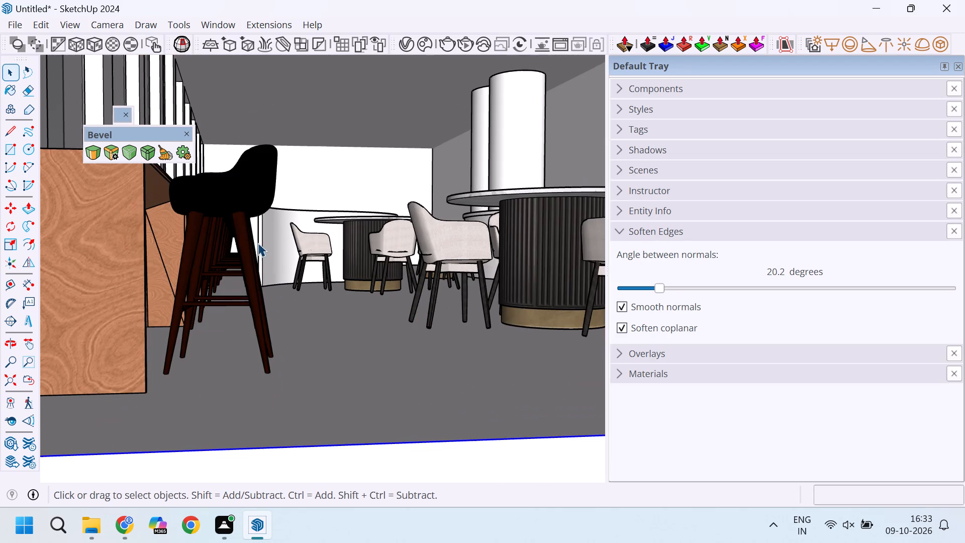
{"action": "middle_click_drag", "start_coordinate": [207, 224], "coordinate": [234, 275]}
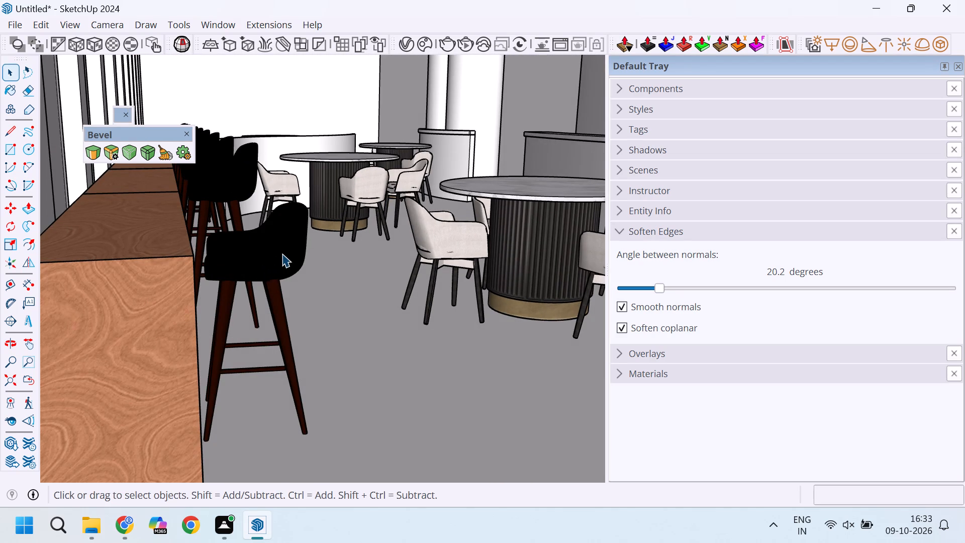
{"action": "scroll", "coordinate": [287, 279], "scroll_direction": "up", "scroll_amount": 2}
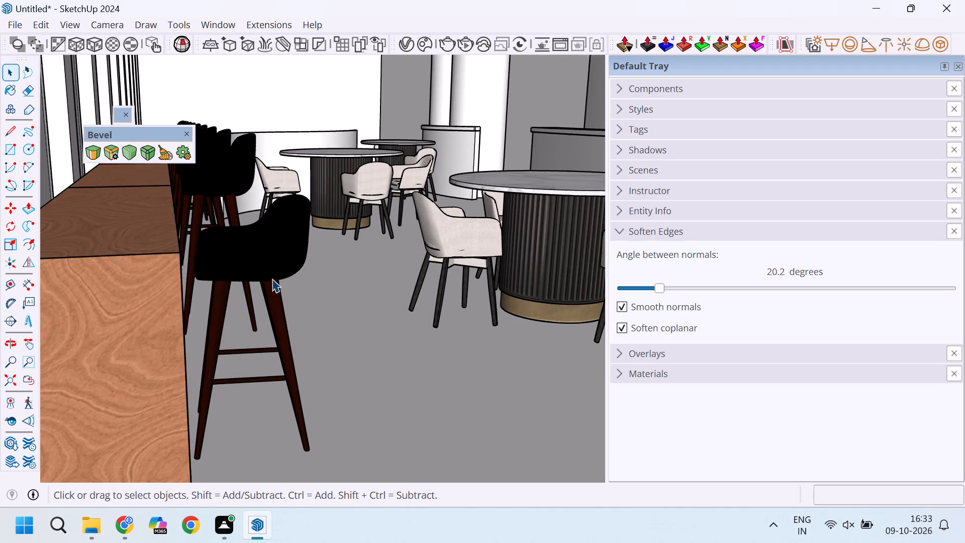
{"action": "scroll", "coordinate": [272, 279], "scroll_direction": "up", "scroll_amount": 2}
{"action": "middle_click_drag", "start_coordinate": [289, 278], "coordinate": [201, 265]}
{"action": "scroll", "coordinate": [193, 245], "scroll_direction": "down", "scroll_amount": 4}
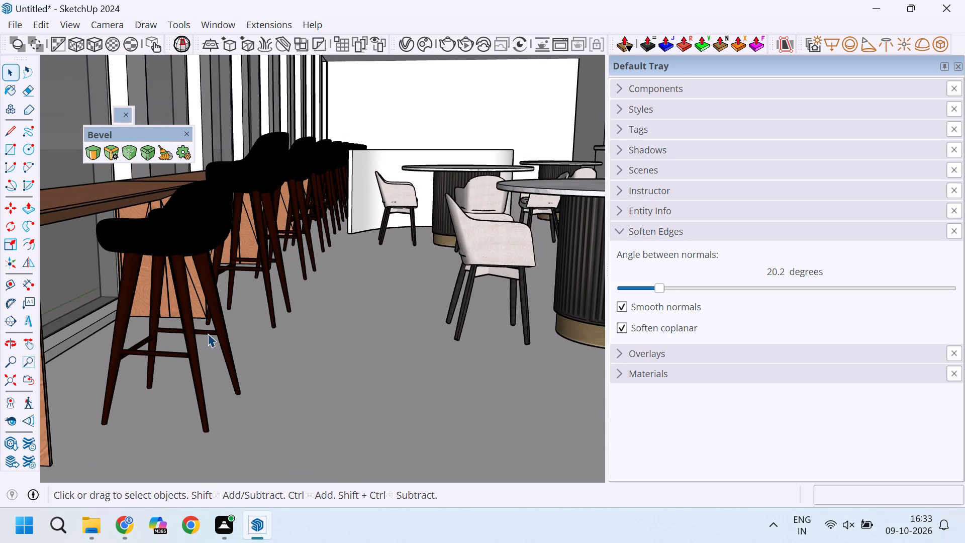
{"action": "scroll", "coordinate": [194, 334], "scroll_direction": "down", "scroll_amount": 3}
{"action": "scroll", "coordinate": [173, 275], "scroll_direction": "up", "scroll_amount": 3}
{"action": "middle_click_drag", "start_coordinate": [181, 283], "coordinate": [193, 283]}
{"action": "scroll", "coordinate": [173, 258], "scroll_direction": "up", "scroll_amount": 2}
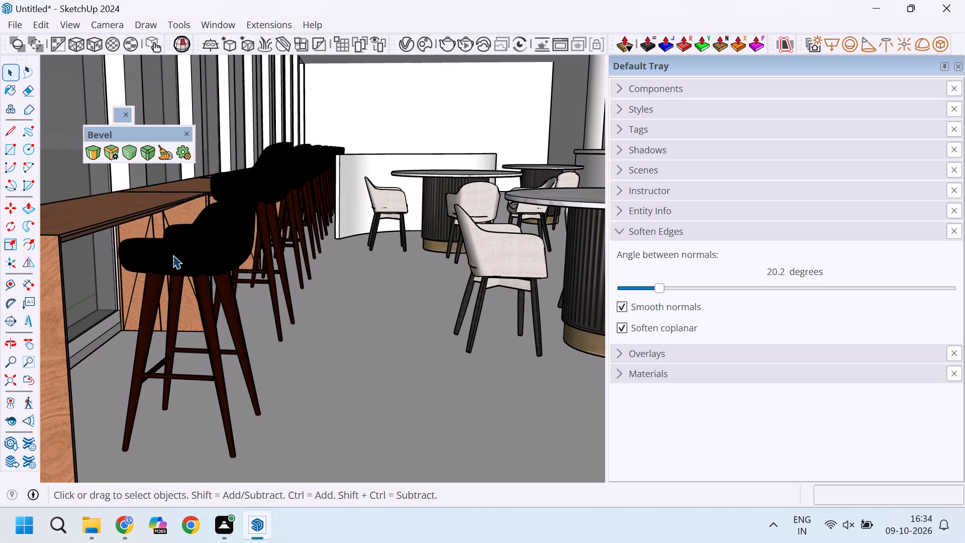
{"action": "middle_click_drag", "start_coordinate": [198, 254], "coordinate": [255, 255]}
{"action": "scroll", "coordinate": [255, 255], "scroll_direction": "down", "scroll_amount": 3}
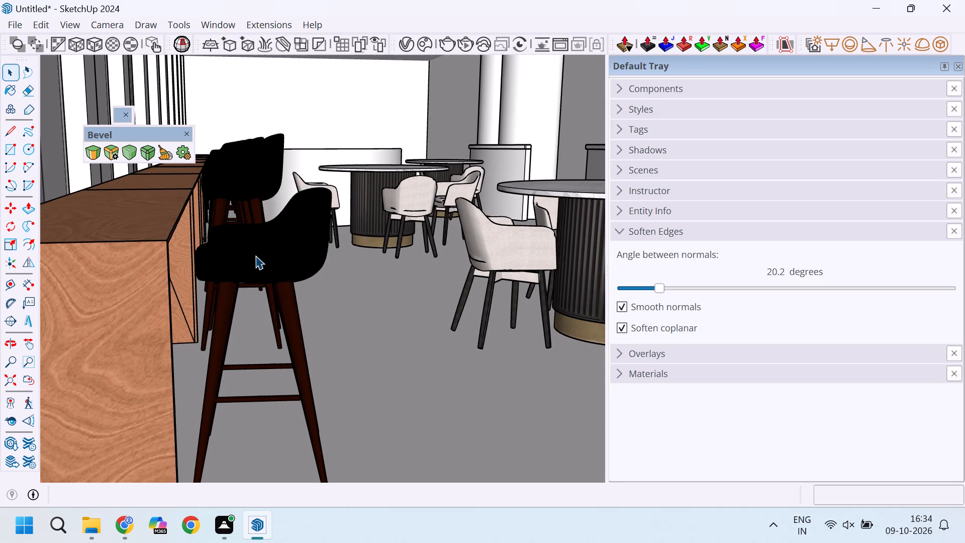
{"action": "scroll", "coordinate": [261, 242], "scroll_direction": "up", "scroll_amount": 5}
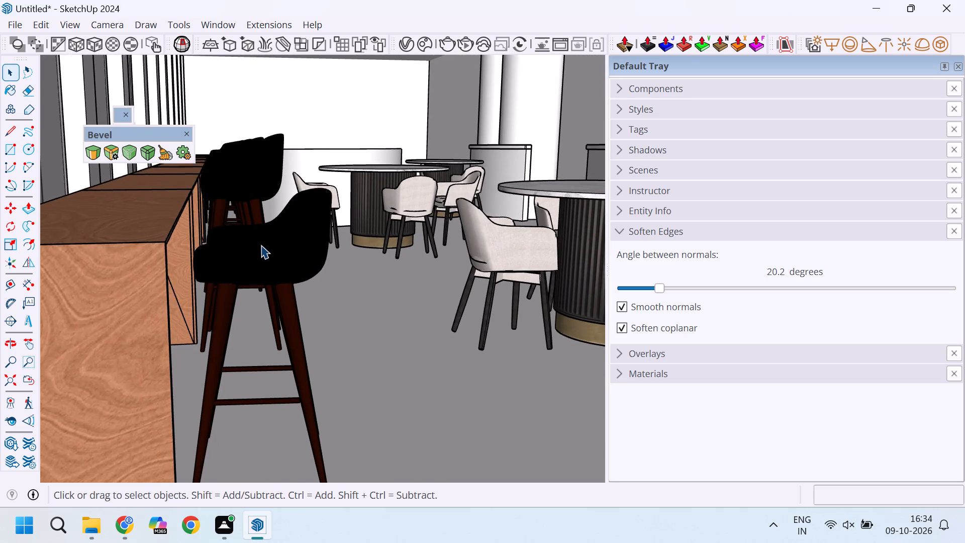
{"action": "scroll", "coordinate": [272, 265], "scroll_direction": "down", "scroll_amount": 5}
{"action": "scroll", "coordinate": [263, 334], "scroll_direction": "down", "scroll_amount": 3}
{"action": "scroll", "coordinate": [301, 412], "scroll_direction": "up", "scroll_amount": 7}
Measure the nearest bar stool's height with a vertical line along the blue axis, starting from the foot of its leg.
{"action": "key", "text": "l"}
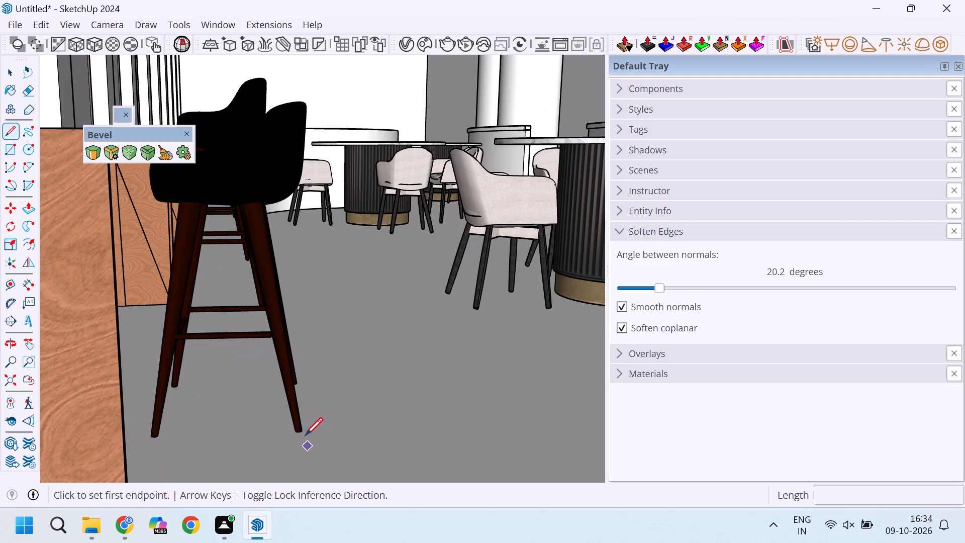
{"action": "scroll", "coordinate": [304, 433], "scroll_direction": "up", "scroll_amount": 12}
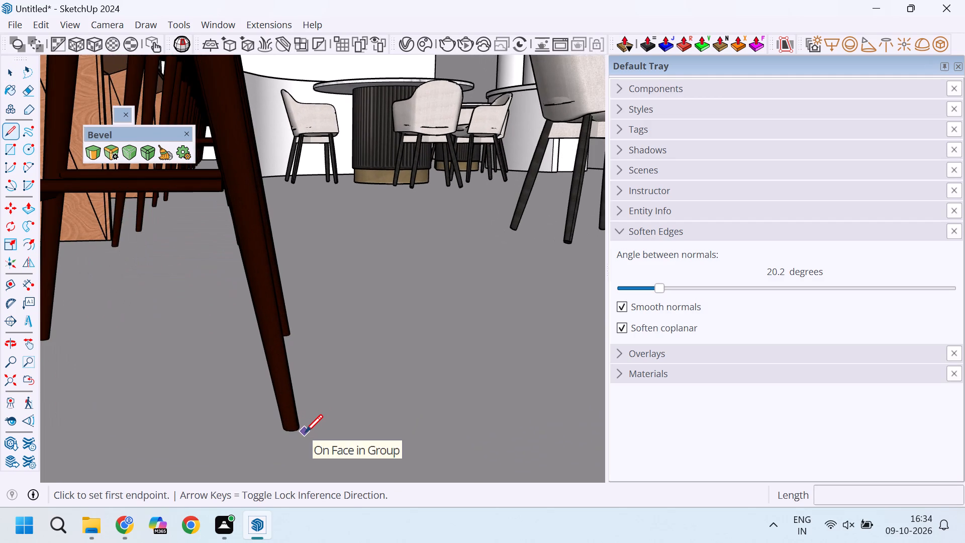
{"action": "left_click", "coordinate": [302, 431]}
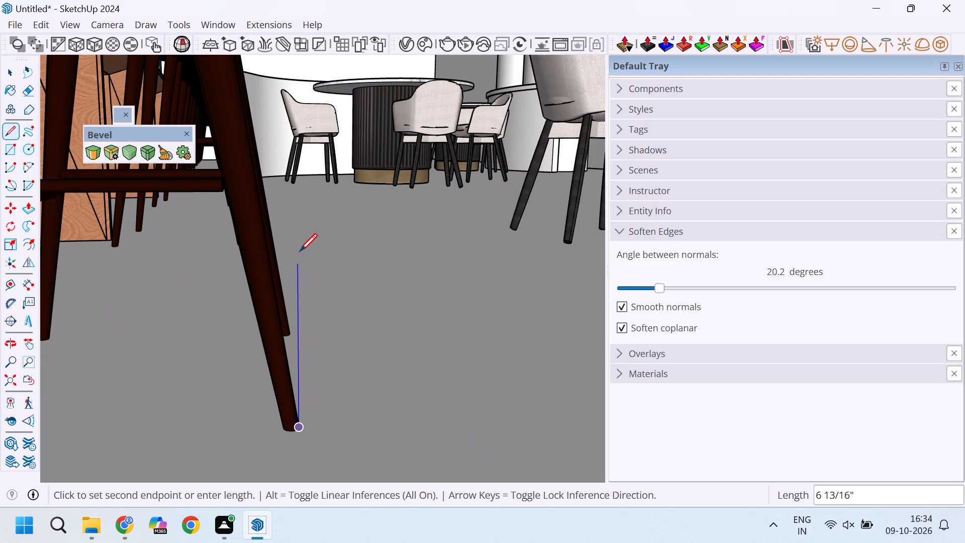
{"action": "scroll", "coordinate": [300, 251], "scroll_direction": "down", "scroll_amount": 12}
{"action": "scroll", "coordinate": [297, 146], "scroll_direction": "up", "scroll_amount": 3}
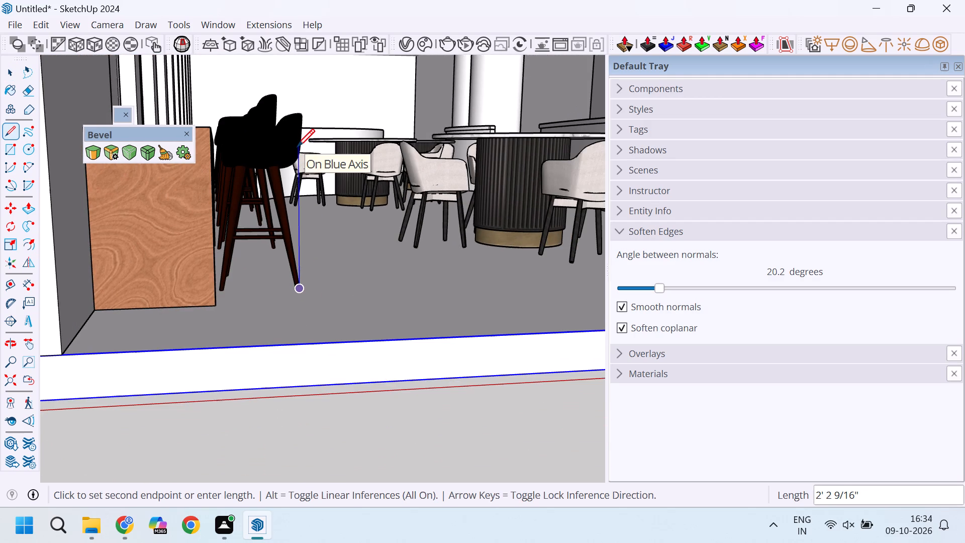
{"action": "scroll", "coordinate": [297, 146], "scroll_direction": "up", "scroll_amount": 4}
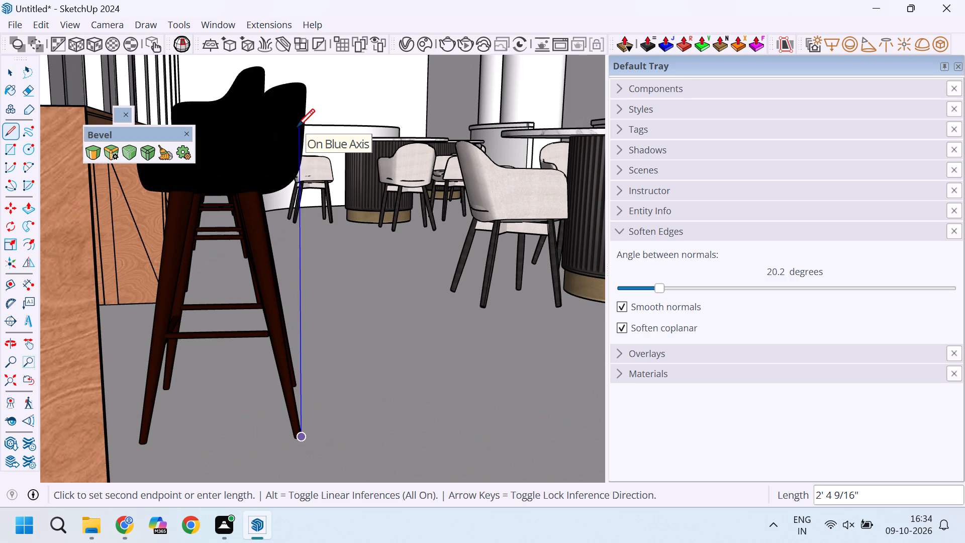
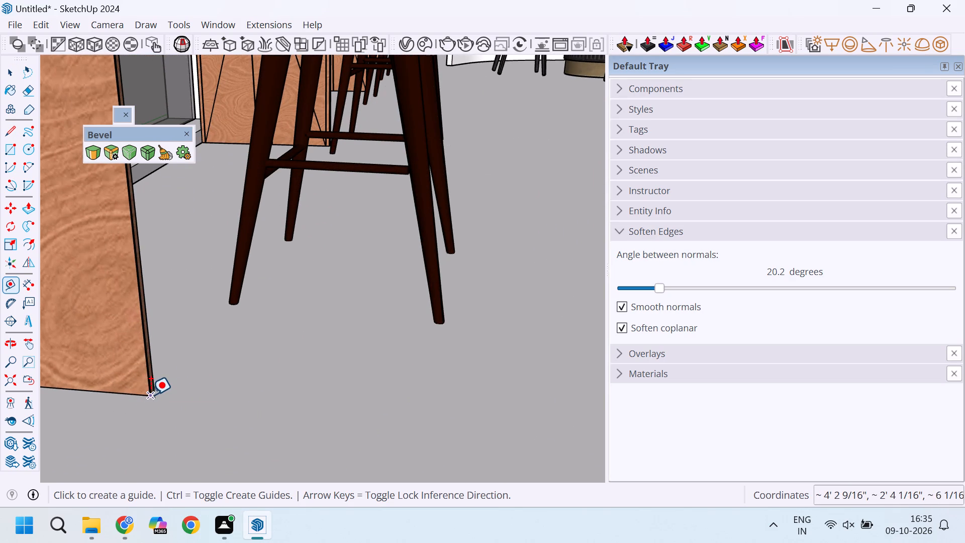
Measure the nearest wooden counter unit's height from its bottom front corner on the floor up to the countertop.
{"action": "left_click", "coordinate": [145, 388]}
{"action": "scroll", "coordinate": [143, 385], "scroll_direction": "down", "scroll_amount": 11}
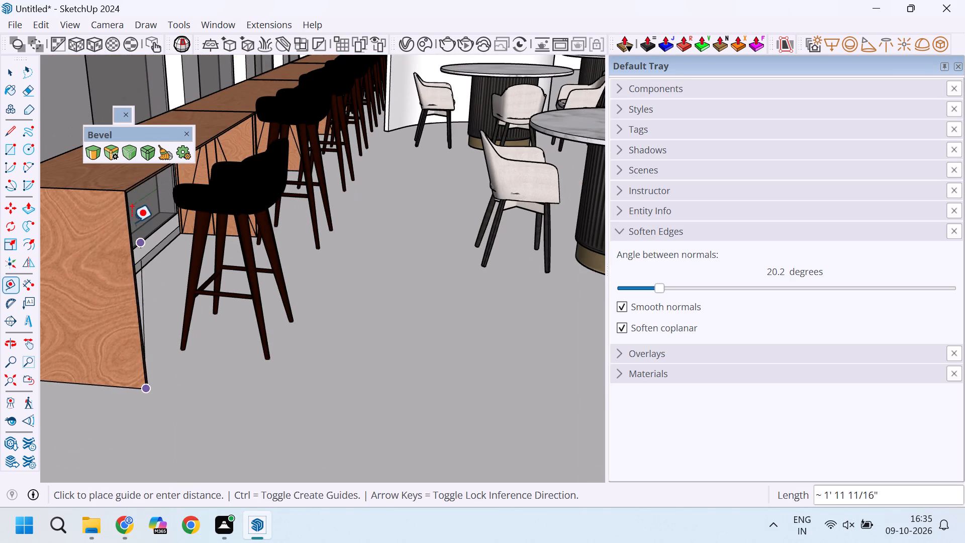
{"action": "scroll", "coordinate": [130, 192], "scroll_direction": "up", "scroll_amount": 16}
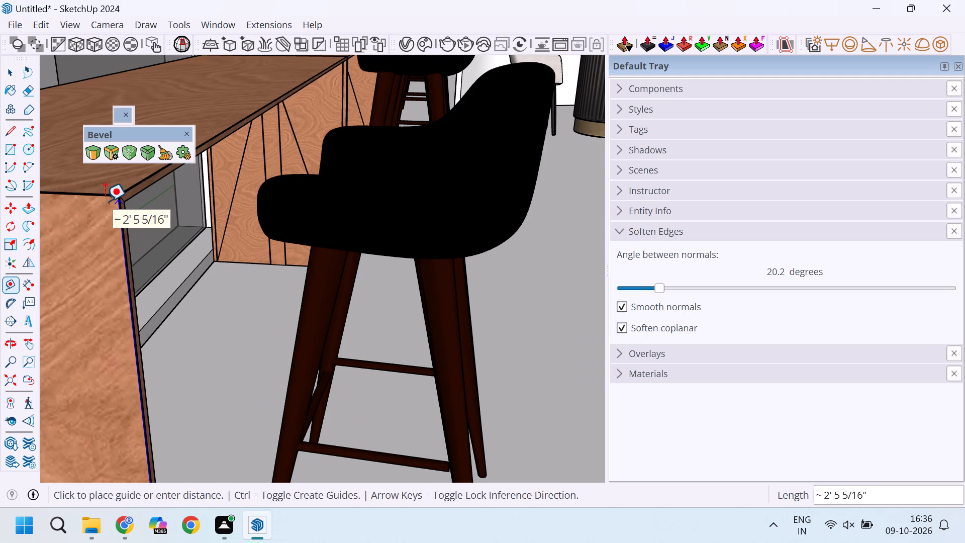
{"action": "scroll", "coordinate": [115, 222], "scroll_direction": "up", "scroll_amount": 4}
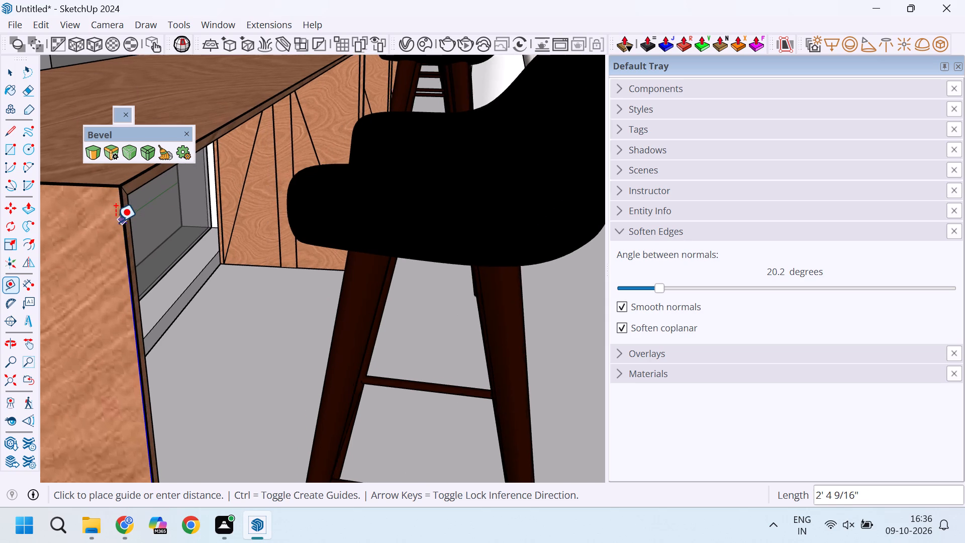
{"action": "scroll", "coordinate": [129, 228], "scroll_direction": "down", "scroll_amount": 8}
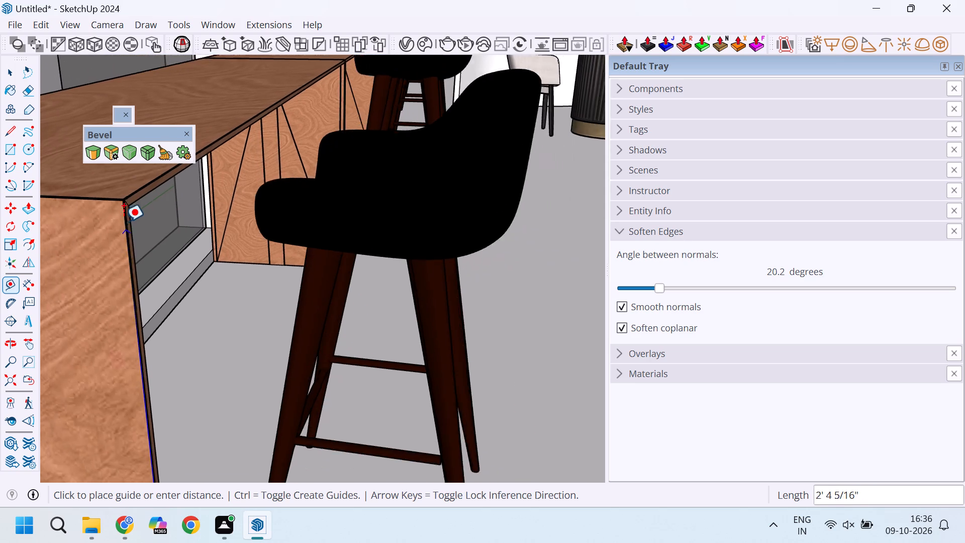
{"action": "scroll", "coordinate": [118, 214], "scroll_direction": "up", "scroll_amount": 4}
{"action": "scroll", "coordinate": [130, 217], "scroll_direction": "down", "scroll_amount": 14}
{"action": "key", "text": "space"}
Scale the nearest wooden counter unit along the blue axis to a height of 3'.
{"action": "scroll", "coordinate": [177, 227], "scroll_direction": "down", "scroll_amount": 4}
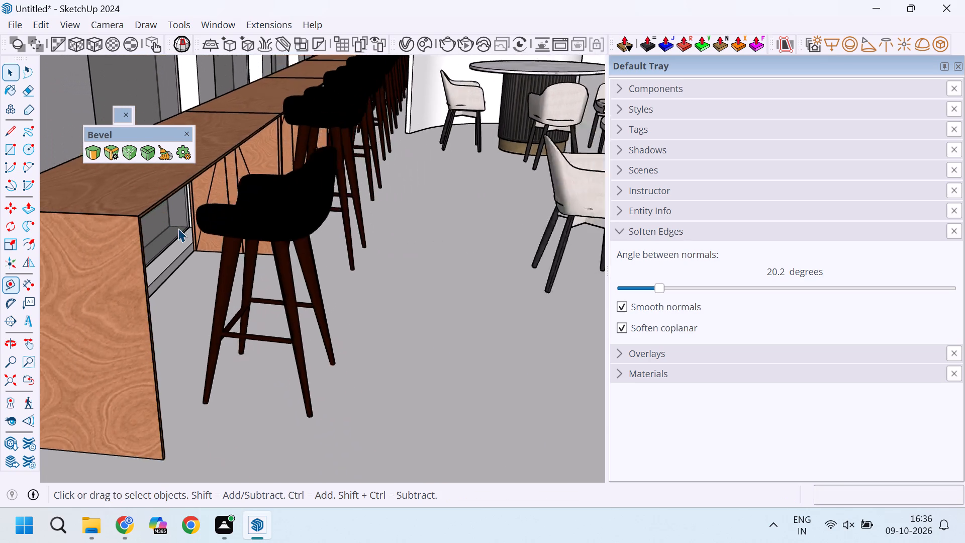
{"action": "scroll", "coordinate": [178, 228], "scroll_direction": "down", "scroll_amount": 7}
{"action": "left_click", "coordinate": [157, 243]}
{"action": "scroll", "coordinate": [158, 243], "scroll_direction": "up", "scroll_amount": 3}
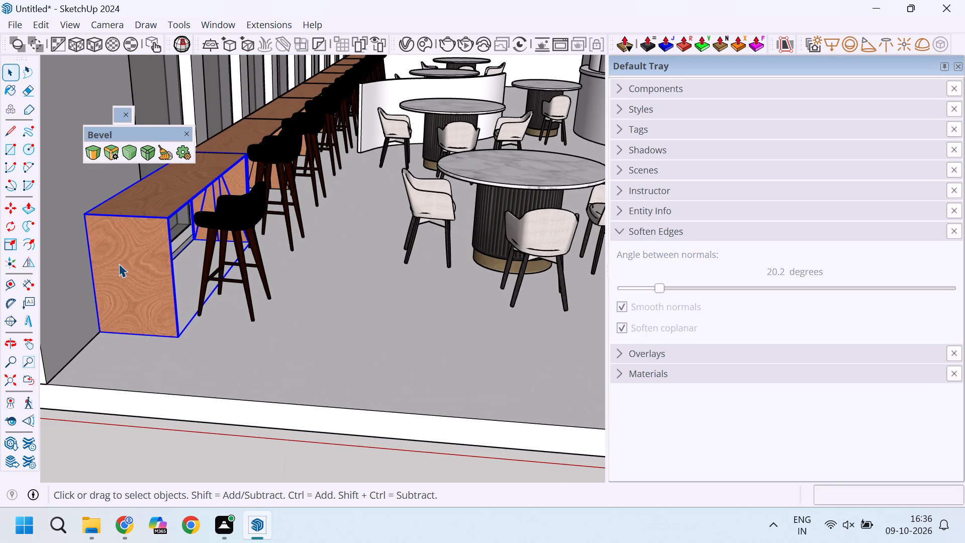
{"action": "key", "text": "s"}
{"action": "scroll", "coordinate": [127, 224], "scroll_direction": "up", "scroll_amount": 4}
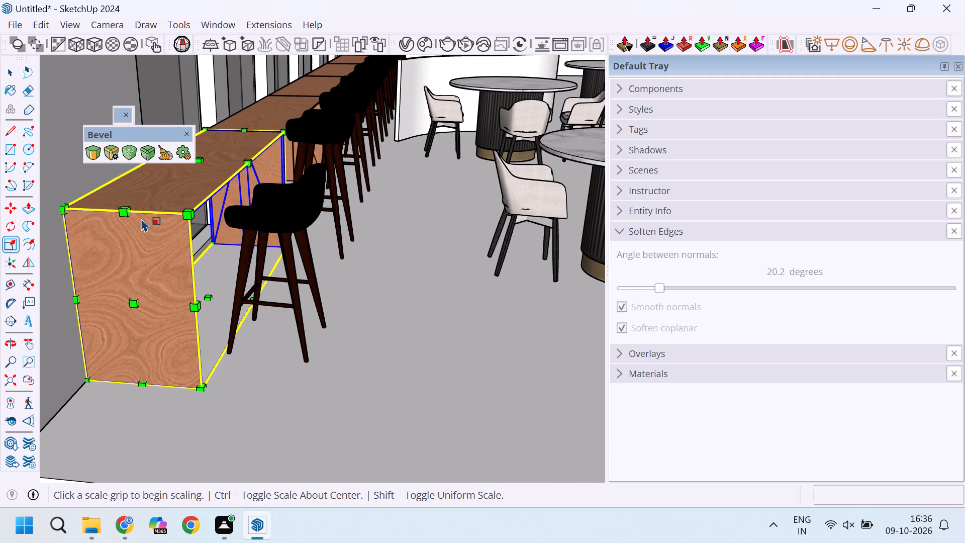
{"action": "left_click", "coordinate": [201, 159]}
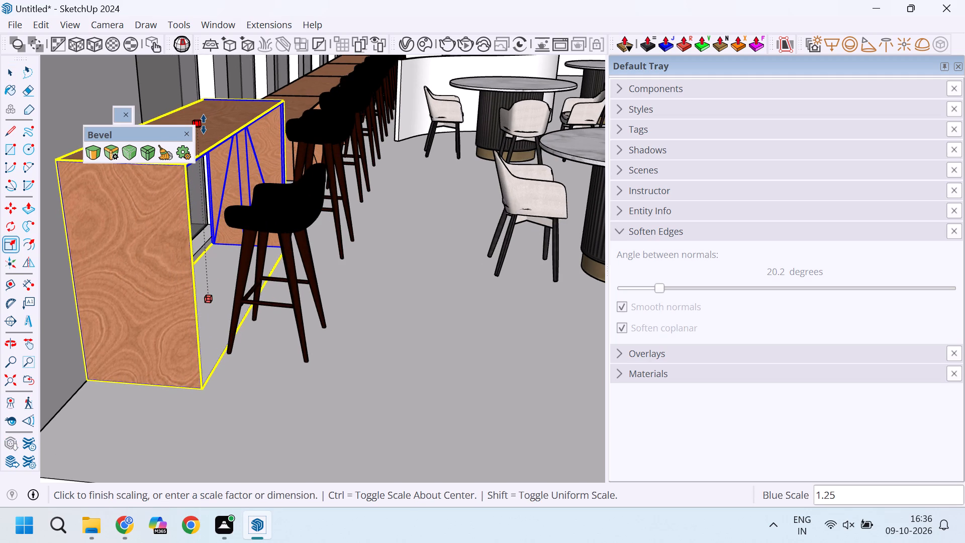
{"action": "type", "text": "3'"}
{"action": "key", "text": "Return"}
{"action": "key", "text": "space"}
{"action": "scroll", "coordinate": [298, 139], "scroll_direction": "down", "scroll_amount": 5}
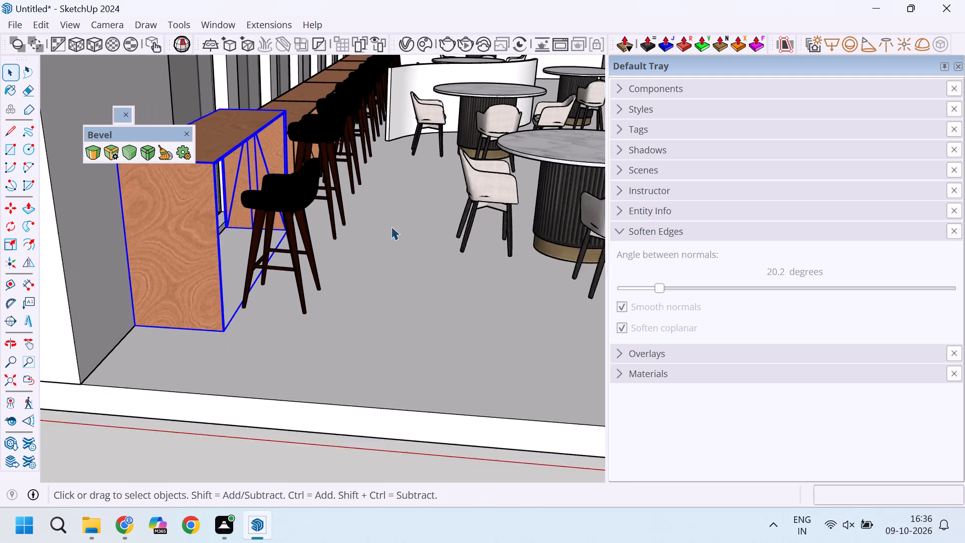
{"action": "left_click", "coordinate": [408, 255]}
Scale the second wooden counter unit in the row along the blue axis to a height of 3'.
{"action": "scroll", "coordinate": [205, 79], "scroll_direction": "up", "scroll_amount": 6}
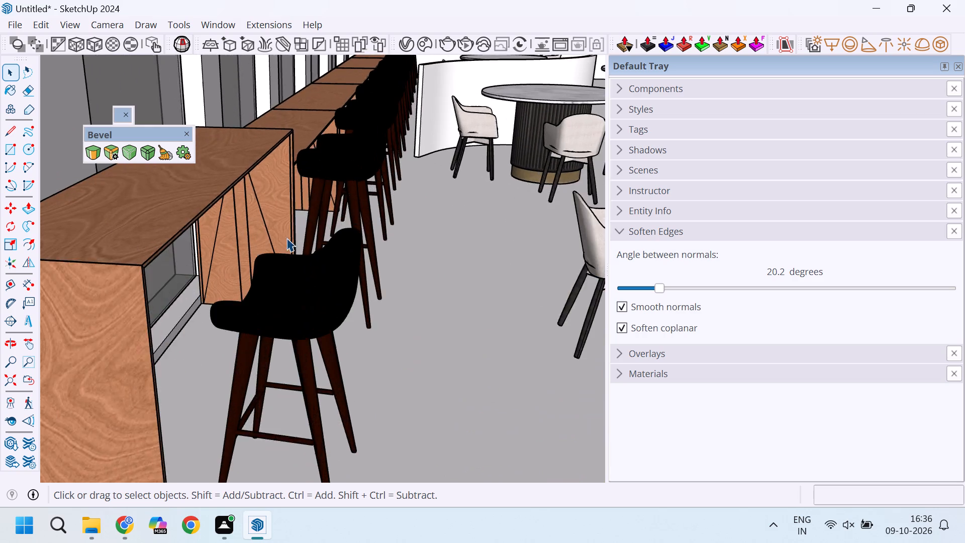
{"action": "scroll", "coordinate": [285, 249], "scroll_direction": "down", "scroll_amount": 10}
{"action": "scroll", "coordinate": [271, 151], "scroll_direction": "up", "scroll_amount": 8}
{"action": "left_click", "coordinate": [295, 228]}
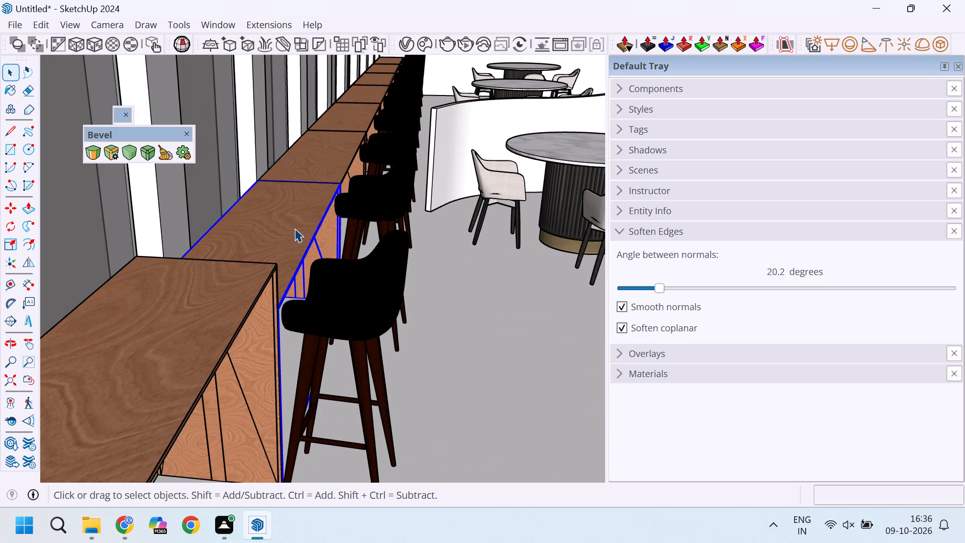
{"action": "key", "text": "s"}
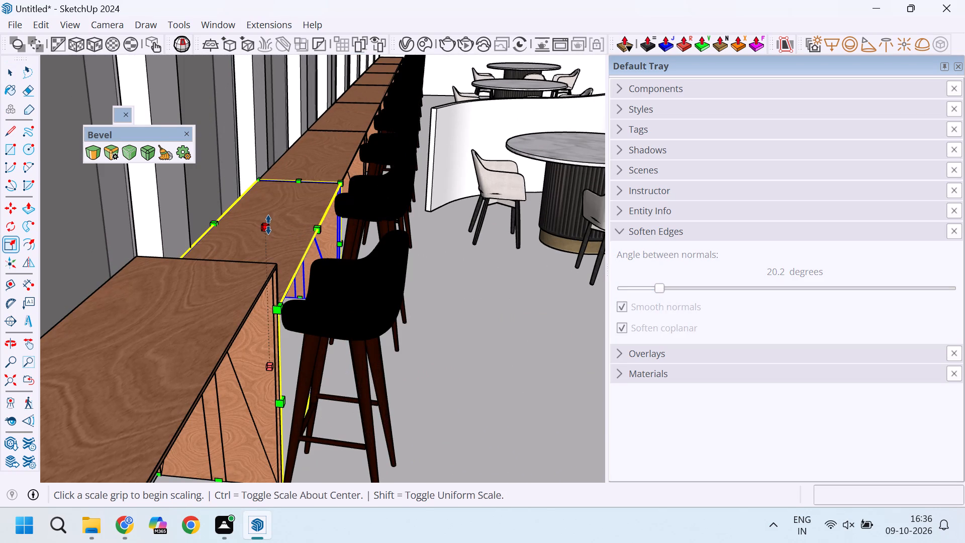
{"action": "left_click", "coordinate": [269, 224]}
{"action": "type", "text": "3'"}
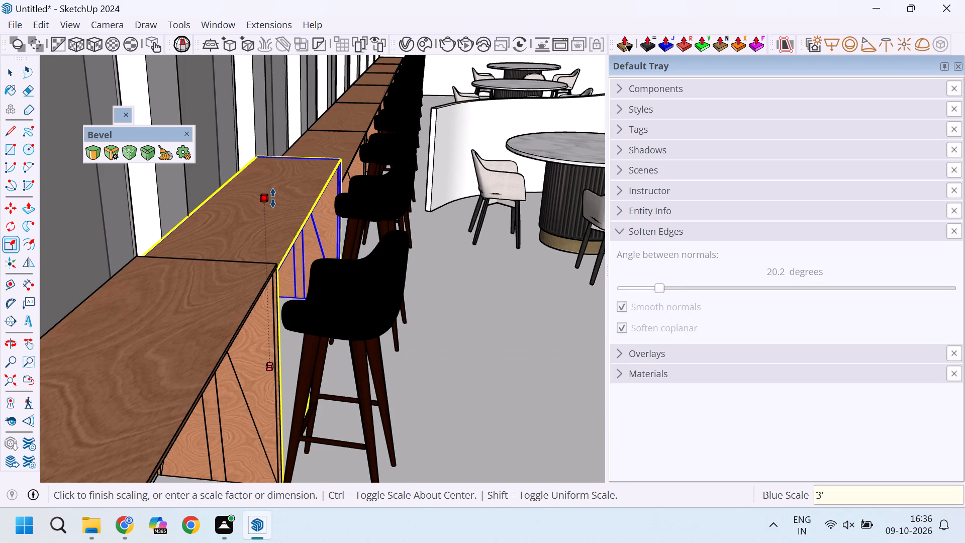
{"action": "key", "text": "Return"}
{"action": "key", "text": "space"}
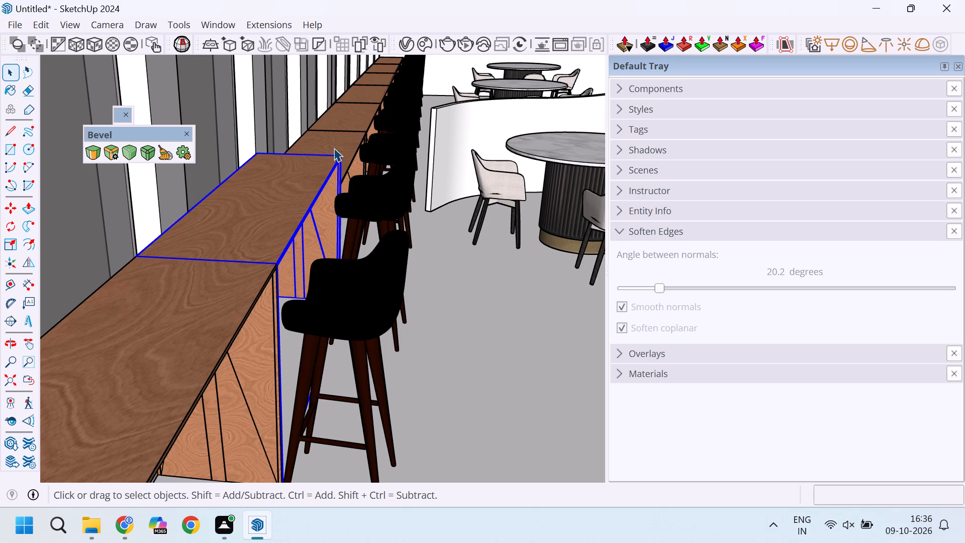
Scale the third wooden counter unit in the row along the blue axis to a height of 3'.
{"action": "scroll", "coordinate": [322, 145], "scroll_direction": "up", "scroll_amount": 3}
{"action": "left_click", "coordinate": [339, 149]}
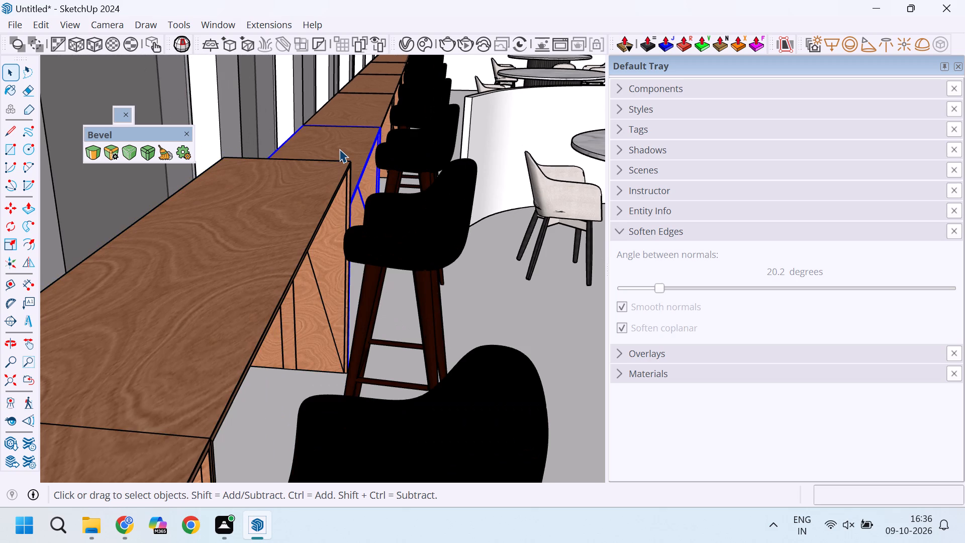
{"action": "key", "text": "s"}
{"action": "left_click", "coordinate": [322, 150]}
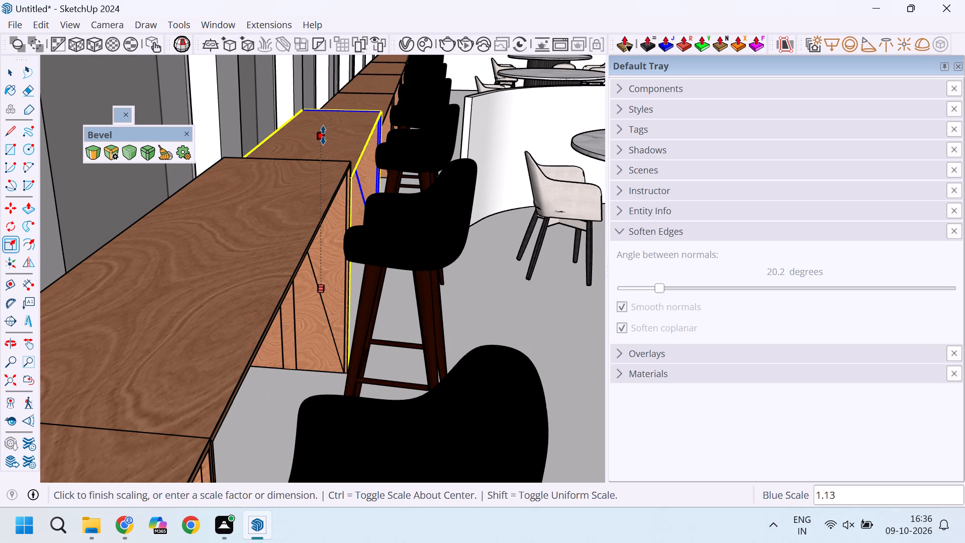
{"action": "type", "text": "3'"}
{"action": "key", "text": "Return"}
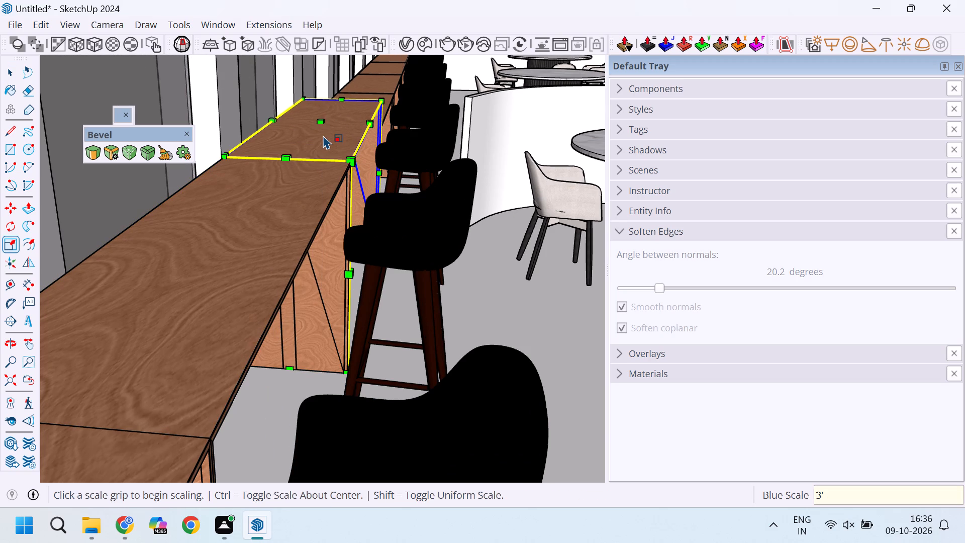
{"action": "key", "text": "space"}
Scale the fourth wooden counter unit in the row along the blue axis to a height of 3'.
{"action": "scroll", "coordinate": [323, 135], "scroll_direction": "down", "scroll_amount": 8}
{"action": "scroll", "coordinate": [383, 61], "scroll_direction": "up", "scroll_amount": 5}
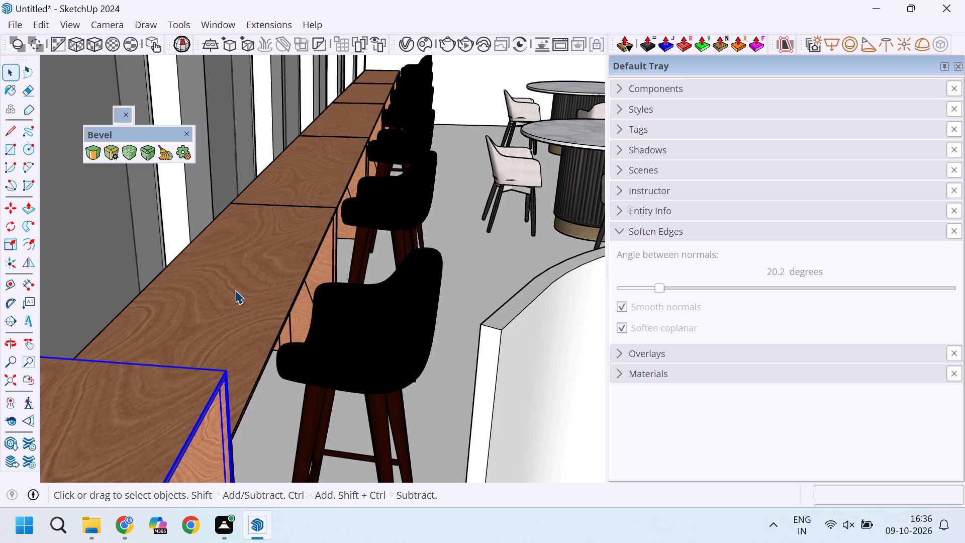
{"action": "left_click", "coordinate": [235, 290]}
{"action": "key", "text": "s"}
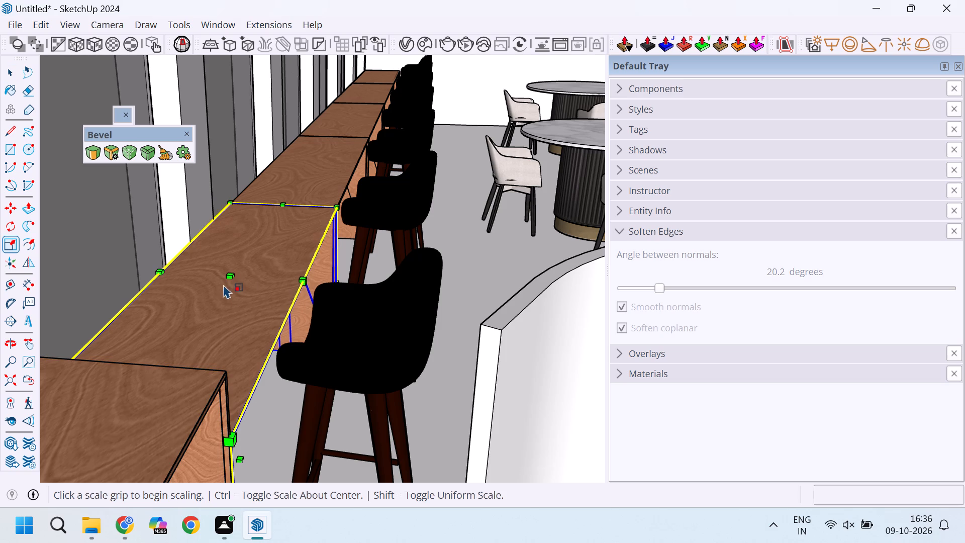
{"action": "left_click", "coordinate": [227, 278]}
{"action": "type", "text": "3'"}
{"action": "key", "text": "Return"}
{"action": "key", "text": "space"}
Scale the fifth wooden counter unit in the row along the blue axis to a height of 3'.
{"action": "left_click", "coordinate": [330, 149]}
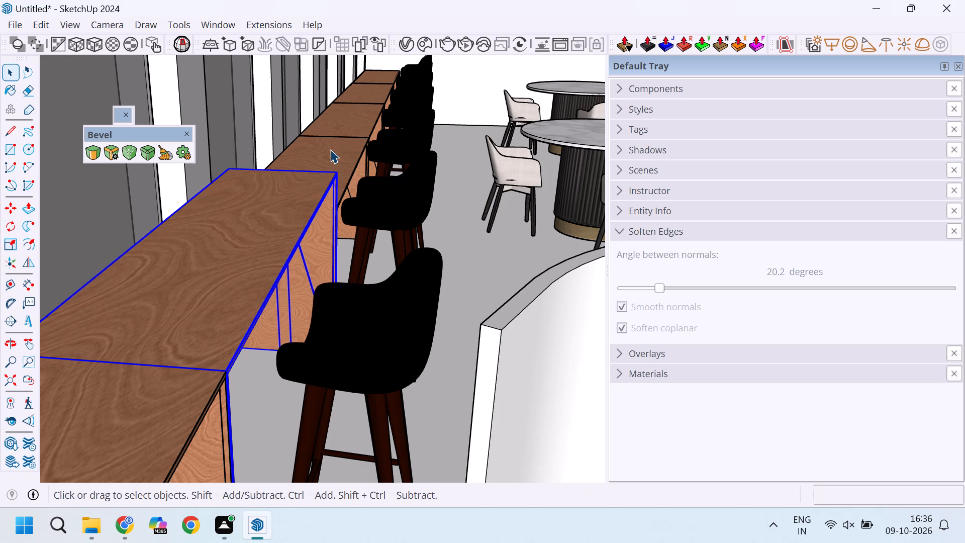
{"action": "key", "text": "s"}
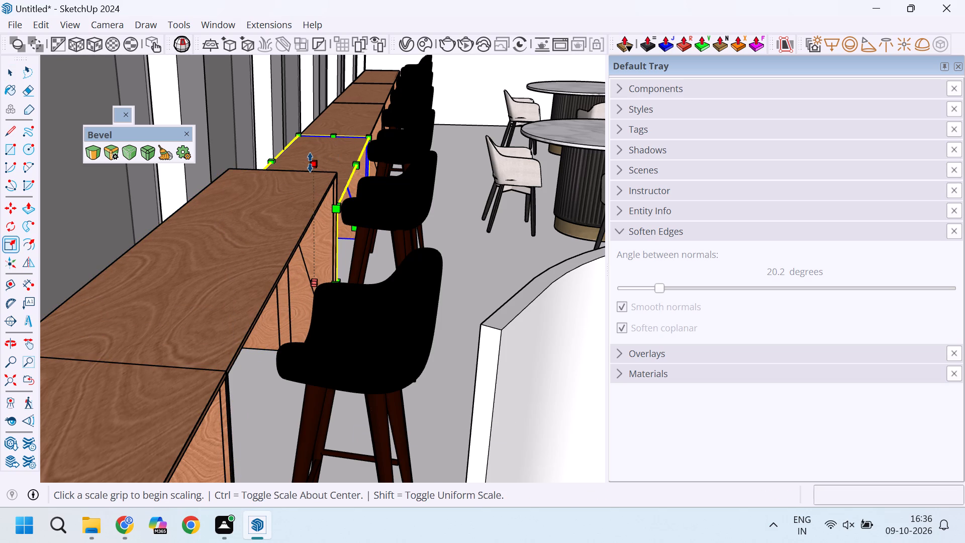
{"action": "left_click", "coordinate": [310, 162]}
{"action": "type", "text": "3'"}
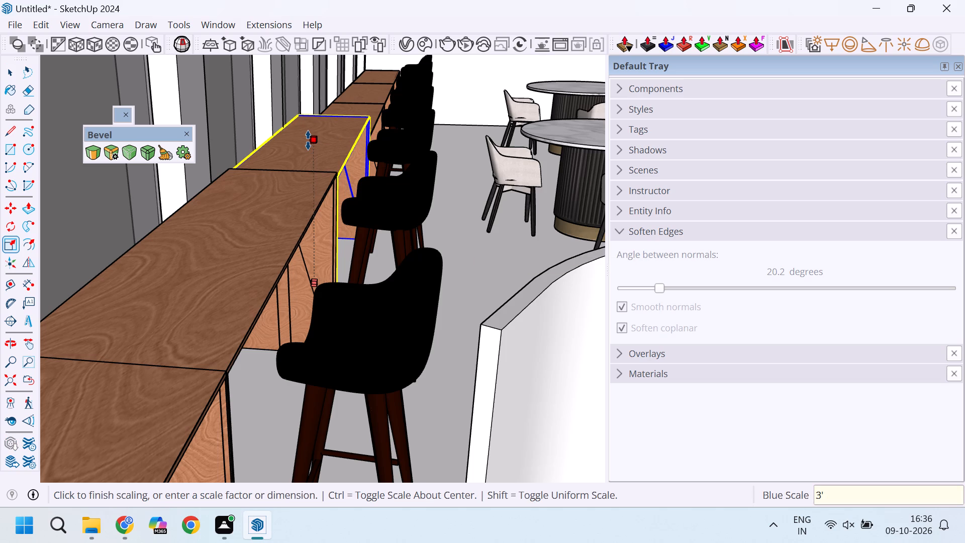
{"action": "key", "text": "Return"}
{"action": "key", "text": "space"}
Scale the sixth wooden counter unit in the row along the blue axis to a height of 3'.
{"action": "scroll", "coordinate": [312, 122], "scroll_direction": "up", "scroll_amount": 6}
{"action": "middle_click_drag", "start_coordinate": [342, 125], "coordinate": [314, 158]}
{"action": "scroll", "coordinate": [330, 158], "scroll_direction": "up", "scroll_amount": 3}
{"action": "left_click", "coordinate": [334, 158]}
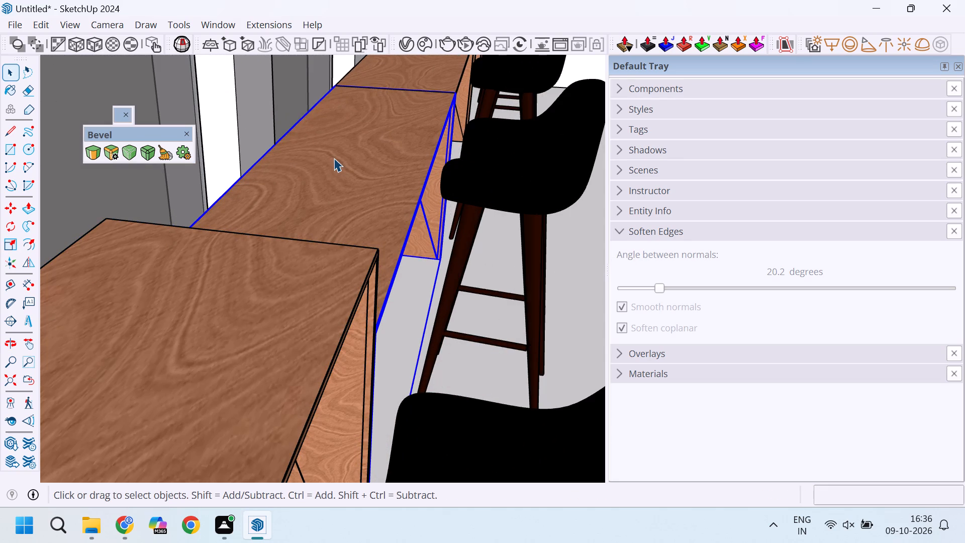
{"action": "key", "text": "s"}
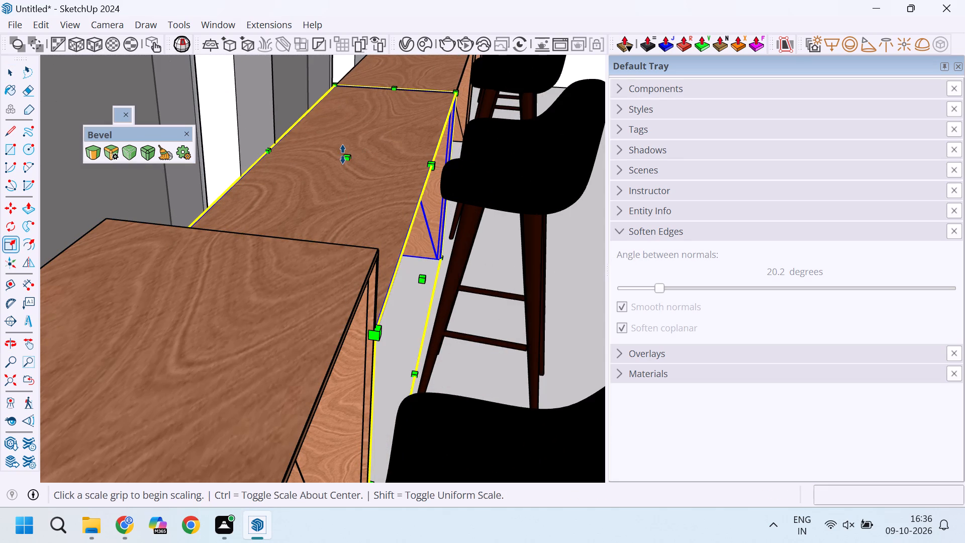
{"action": "left_click", "coordinate": [343, 155]}
{"action": "type", "text": "3'"}
{"action": "key", "text": "Return"}
{"action": "key", "text": "space"}
Scale the seventh wooden counter unit, second to last in the row, along the blue axis to a height of 3'.
{"action": "scroll", "coordinate": [341, 135], "scroll_direction": "down", "scroll_amount": 5}
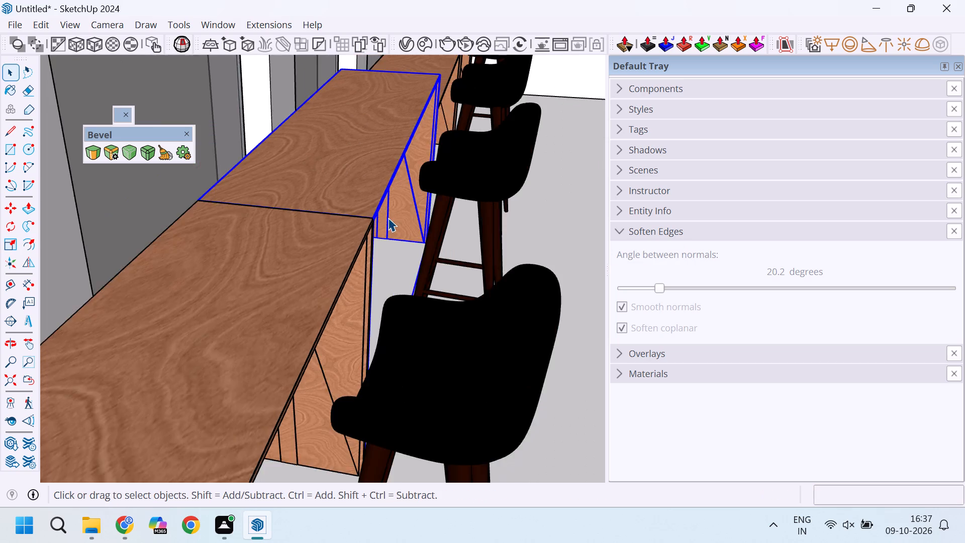
{"action": "scroll", "coordinate": [388, 218], "scroll_direction": "down", "scroll_amount": 2}
{"action": "scroll", "coordinate": [388, 123], "scroll_direction": "up", "scroll_amount": 9}
{"action": "left_click", "coordinate": [411, 103]}
{"action": "scroll", "coordinate": [428, 188], "scroll_direction": "down", "scroll_amount": 5}
{"action": "scroll", "coordinate": [418, 113], "scroll_direction": "up", "scroll_amount": 7}
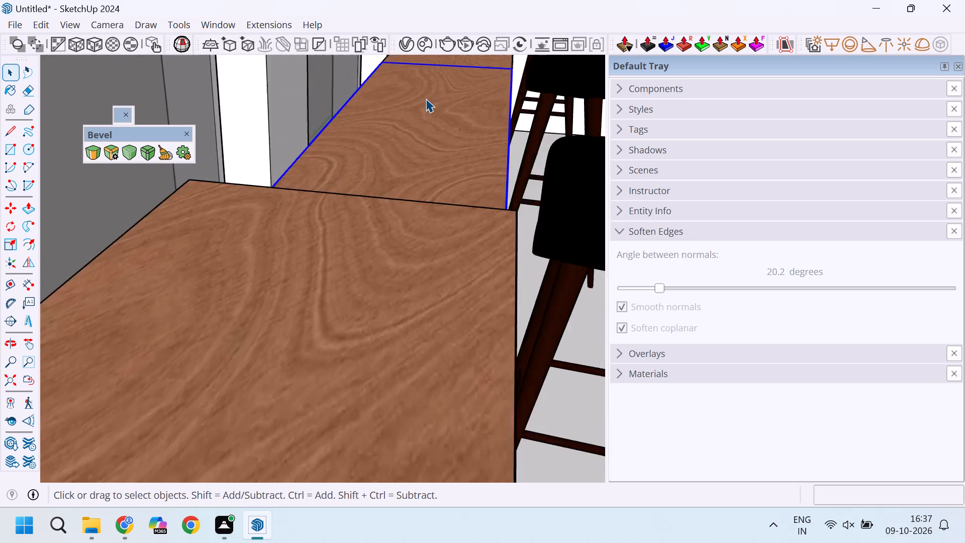
{"action": "scroll", "coordinate": [426, 99], "scroll_direction": "up", "scroll_amount": 2}
{"action": "key", "text": "s"}
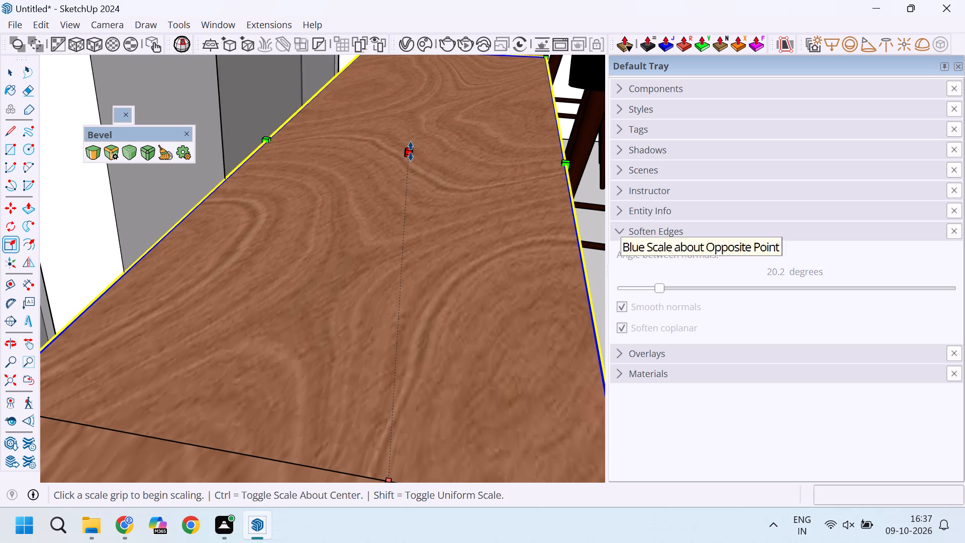
{"action": "left_click", "coordinate": [411, 151]}
{"action": "type", "text": "3'"}
{"action": "key", "text": "Return"}
{"action": "key", "text": "space"}
Scale the last wooden counter unit at the far end of the row along the blue axis to a height of 3'.
{"action": "scroll", "coordinate": [414, 120], "scroll_direction": "down", "scroll_amount": 1}
{"action": "scroll", "coordinate": [365, 221], "scroll_direction": "down", "scroll_amount": 6}
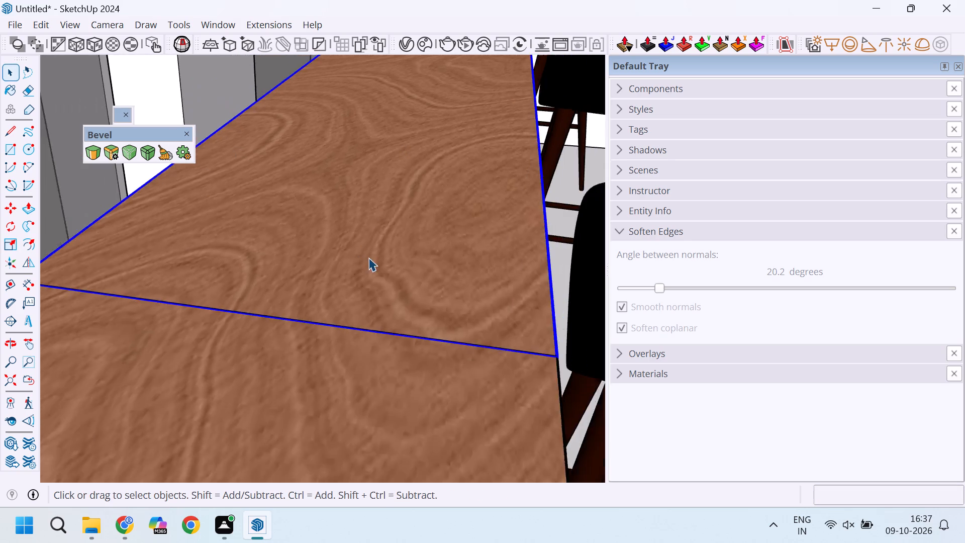
{"action": "scroll", "coordinate": [368, 257], "scroll_direction": "down", "scroll_amount": 9}
{"action": "scroll", "coordinate": [506, 40], "scroll_direction": "up", "scroll_amount": 3}
{"action": "scroll", "coordinate": [480, 76], "scroll_direction": "up", "scroll_amount": 6}
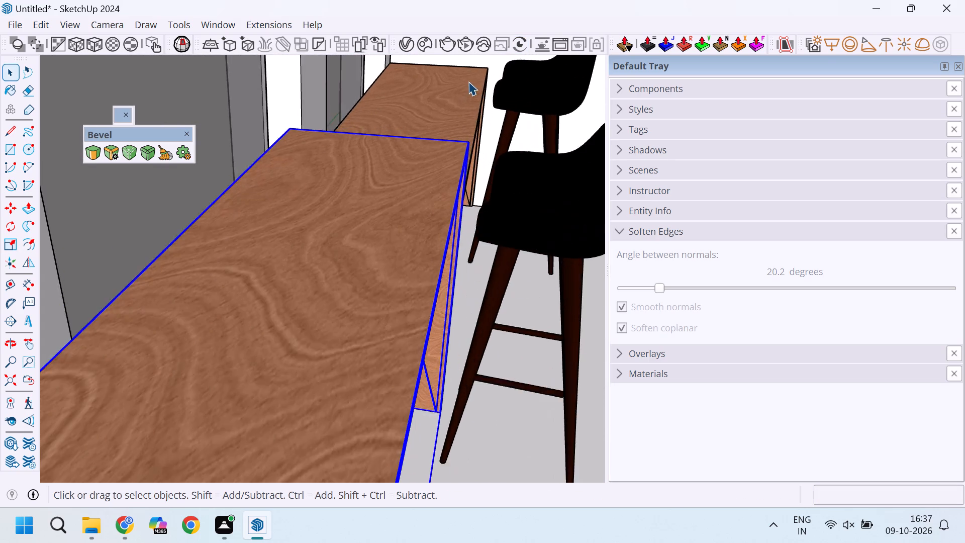
{"action": "scroll", "coordinate": [468, 81], "scroll_direction": "up", "scroll_amount": 2}
{"action": "left_click", "coordinate": [437, 120]}
{"action": "key", "text": "s"}
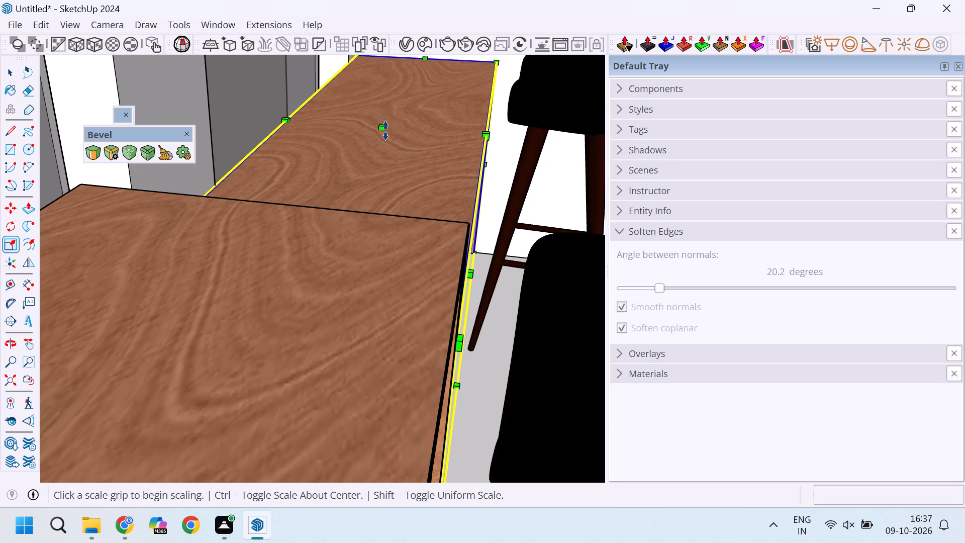
{"action": "left_click", "coordinate": [384, 125]}
{"action": "type", "text": "3'"}
{"action": "key", "text": "Return"}
{"action": "key", "text": "space"}
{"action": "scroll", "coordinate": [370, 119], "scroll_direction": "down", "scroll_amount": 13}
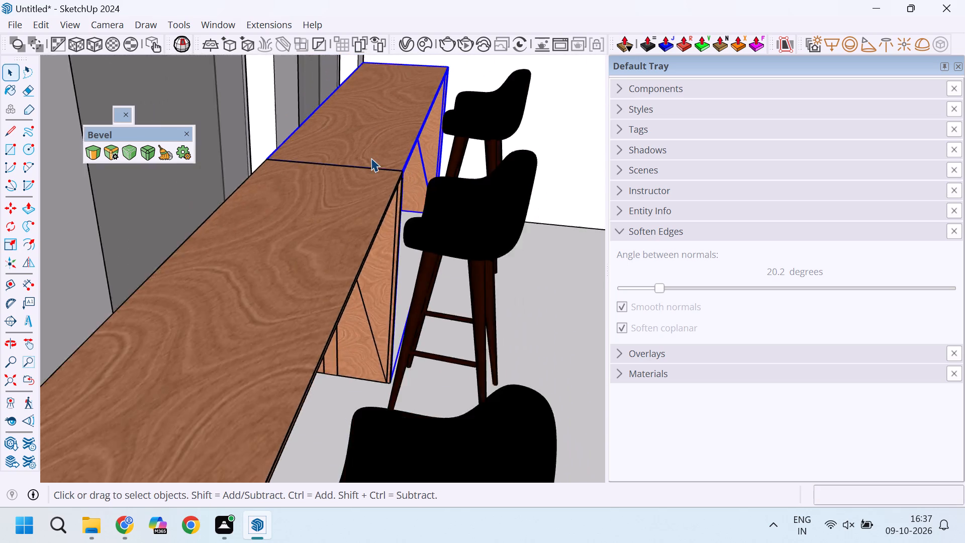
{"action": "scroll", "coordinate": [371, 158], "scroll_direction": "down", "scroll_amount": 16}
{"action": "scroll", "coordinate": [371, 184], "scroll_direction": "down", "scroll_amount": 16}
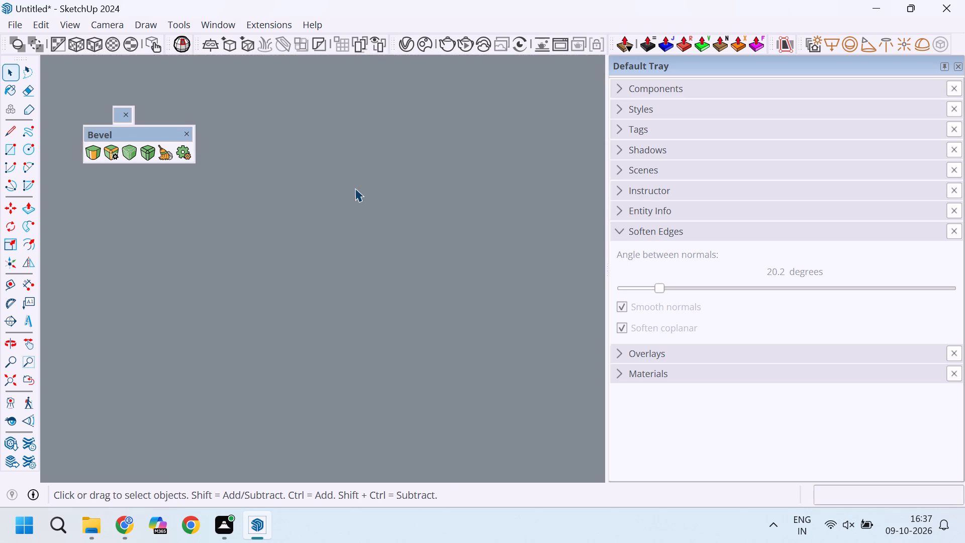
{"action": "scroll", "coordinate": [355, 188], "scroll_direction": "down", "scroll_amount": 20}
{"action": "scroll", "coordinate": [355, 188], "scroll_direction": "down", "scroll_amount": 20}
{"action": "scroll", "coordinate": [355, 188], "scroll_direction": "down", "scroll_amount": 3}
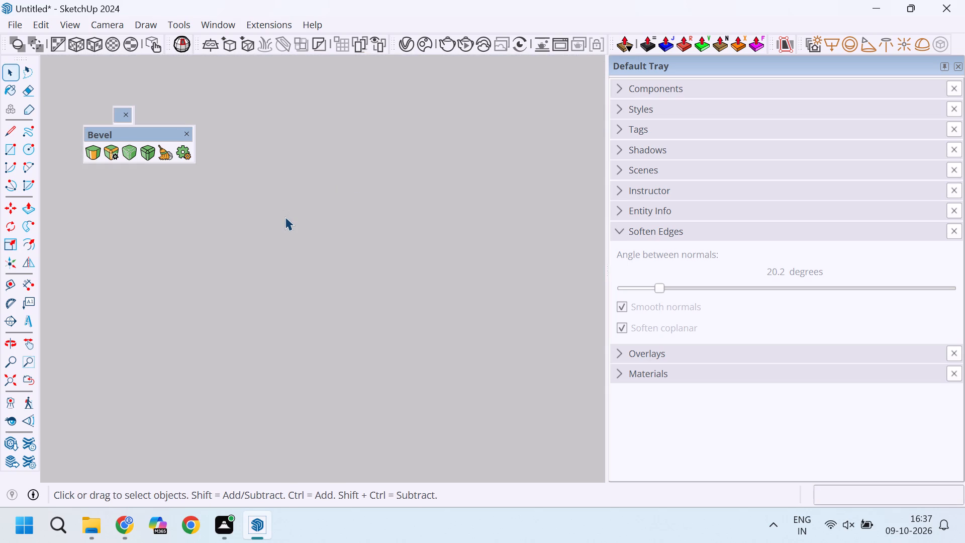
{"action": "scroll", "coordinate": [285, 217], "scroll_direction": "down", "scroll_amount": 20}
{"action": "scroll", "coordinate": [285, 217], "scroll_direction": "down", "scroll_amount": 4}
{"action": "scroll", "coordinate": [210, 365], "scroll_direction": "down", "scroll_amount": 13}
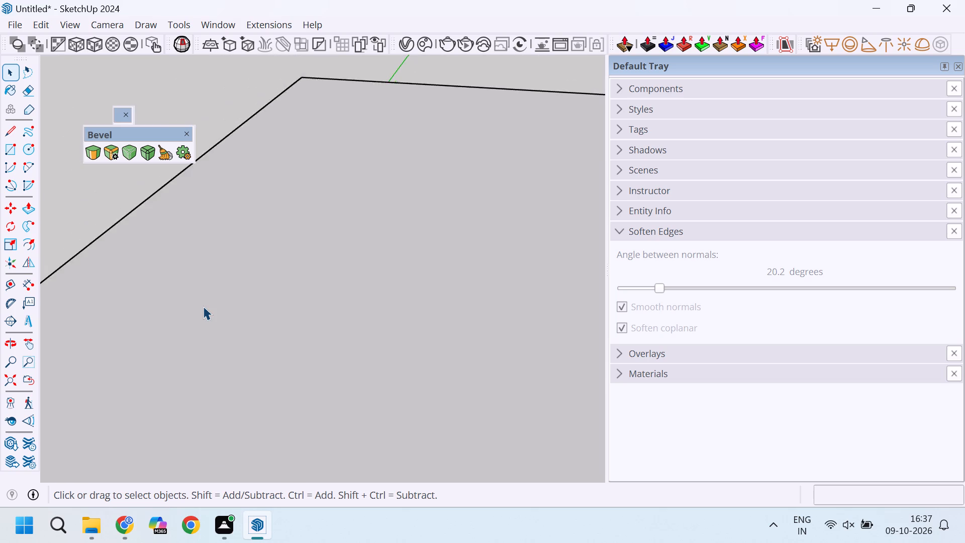
Inspect the far end of the wooden window counter to check how the resized units line up with the bar stools.
{"action": "scroll", "coordinate": [203, 306], "scroll_direction": "down", "scroll_amount": 12}
{"action": "left_click", "coordinate": [394, 139]}
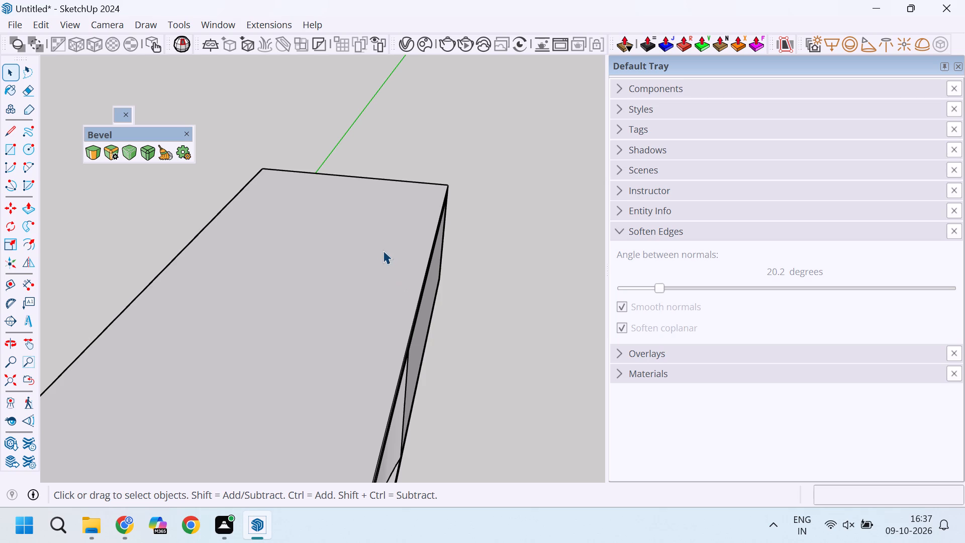
{"action": "scroll", "coordinate": [403, 195], "scroll_direction": "down", "scroll_amount": 6}
{"action": "middle_click_drag", "start_coordinate": [389, 298], "coordinate": [433, 205]}
{"action": "scroll", "coordinate": [326, 309], "scroll_direction": "up", "scroll_amount": 11}
{"action": "middle_click_drag", "start_coordinate": [297, 306], "coordinate": [280, 298]}
{"action": "scroll", "coordinate": [295, 306], "scroll_direction": "up", "scroll_amount": 1}
{"action": "scroll", "coordinate": [275, 253], "scroll_direction": "up", "scroll_amount": 15}
{"action": "middle_click_drag", "start_coordinate": [364, 257], "coordinate": [344, 280]}
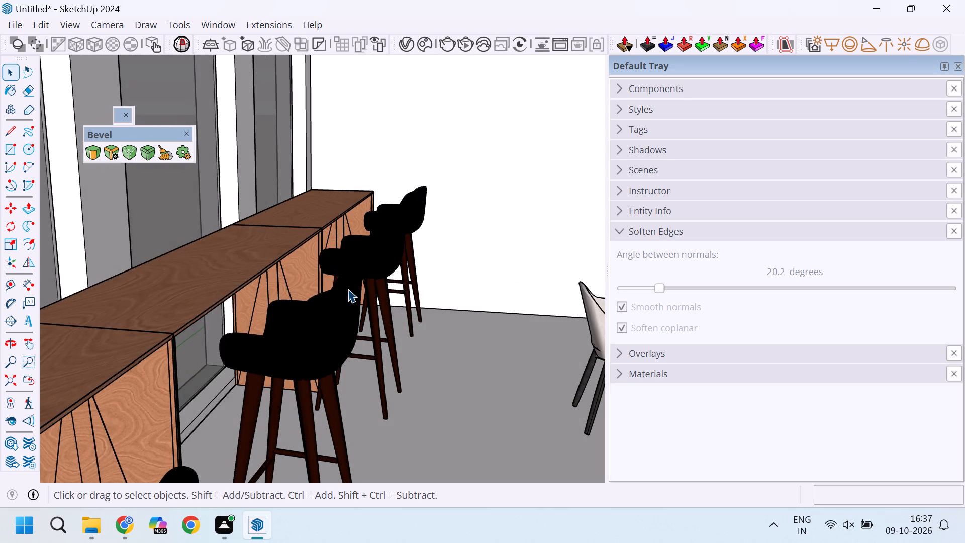
{"action": "scroll", "coordinate": [326, 271], "scroll_direction": "up", "scroll_amount": 3}
{"action": "scroll", "coordinate": [409, 261], "scroll_direction": "down", "scroll_amount": 5}
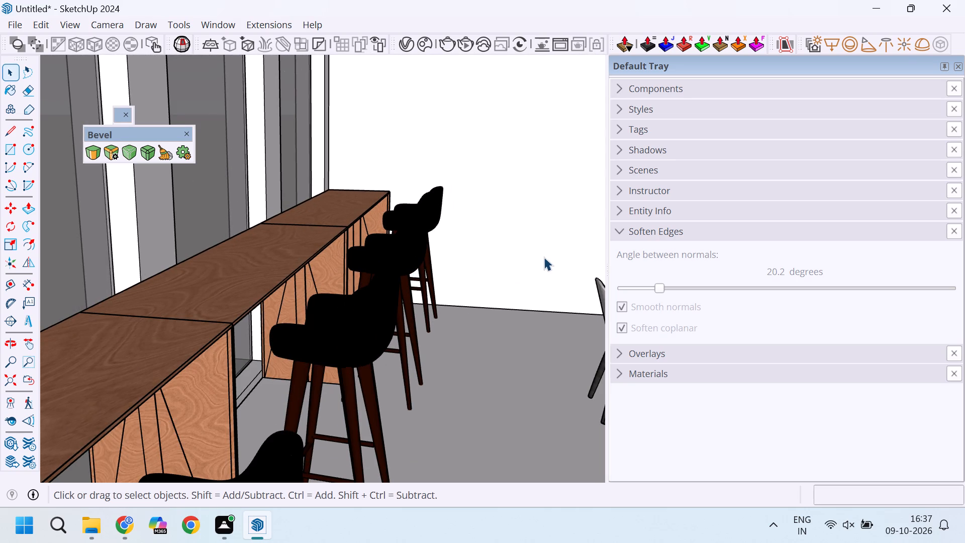
{"action": "scroll", "coordinate": [565, 264], "scroll_direction": "down", "scroll_amount": 2}
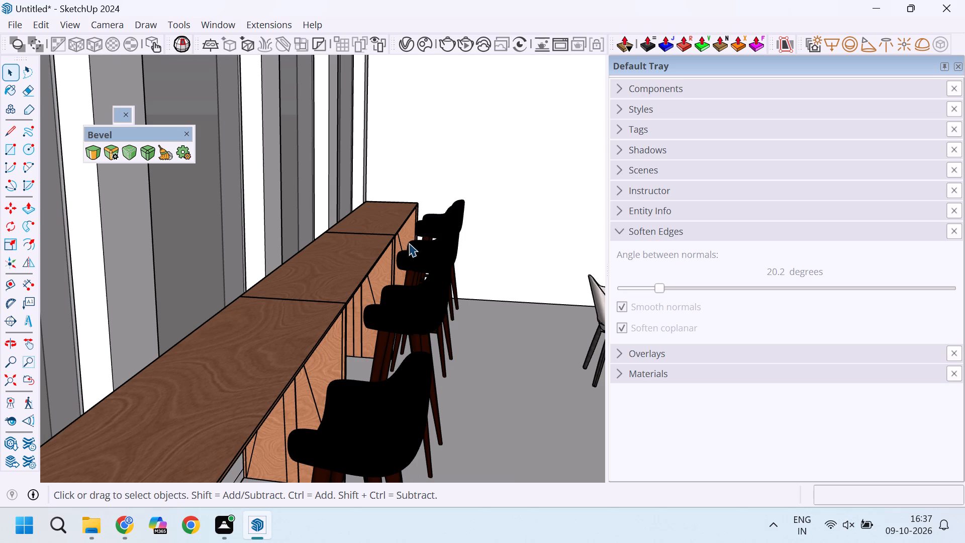
{"action": "scroll", "coordinate": [455, 219], "scroll_direction": "down", "scroll_amount": 11}
{"action": "scroll", "coordinate": [358, 303], "scroll_direction": "down", "scroll_amount": 5}
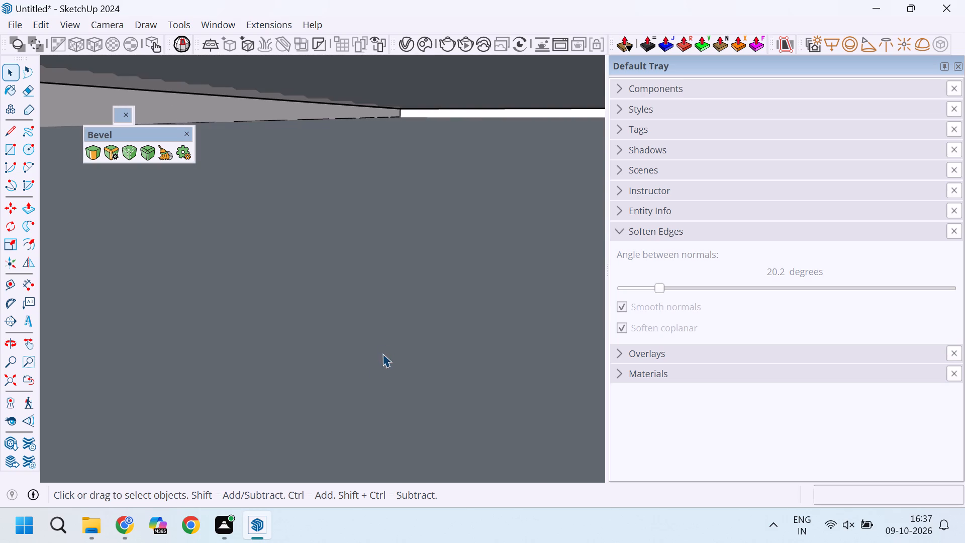
{"action": "scroll", "coordinate": [347, 241], "scroll_direction": "down", "scroll_amount": 20}
{"action": "scroll", "coordinate": [347, 241], "scroll_direction": "down", "scroll_amount": 13}
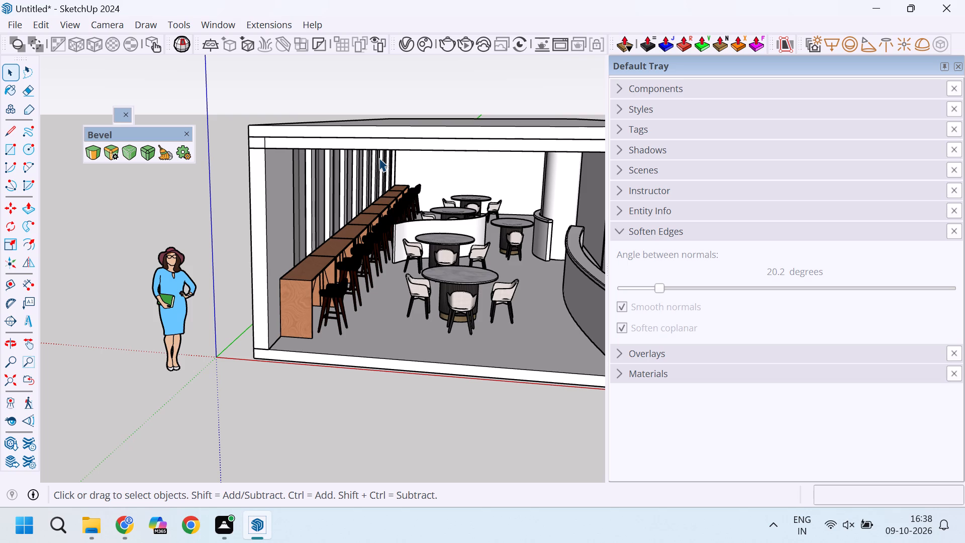
Select the first bar stool at the open end of the room and compare its height and spacing with the counter.
{"action": "scroll", "coordinate": [334, 290], "scroll_direction": "up", "scroll_amount": 9}
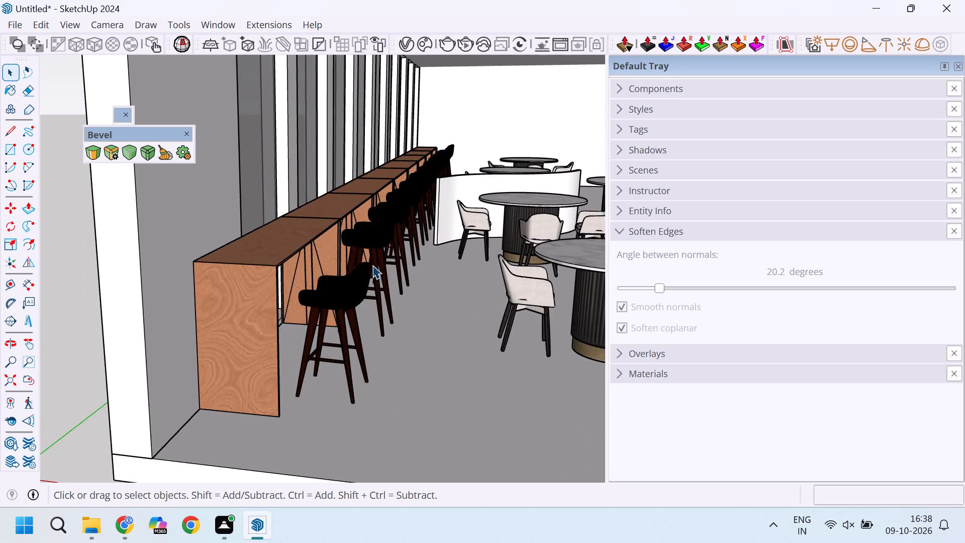
{"action": "scroll", "coordinate": [372, 250], "scroll_direction": "up", "scroll_amount": 4}
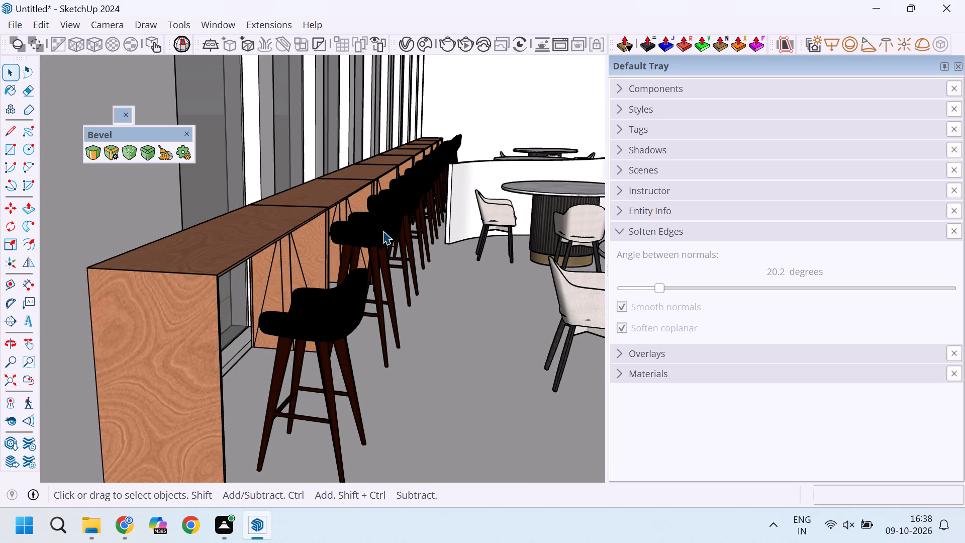
{"action": "scroll", "coordinate": [333, 229], "scroll_direction": "up", "scroll_amount": 8}
{"action": "middle_click_drag", "start_coordinate": [372, 247], "coordinate": [323, 307]}
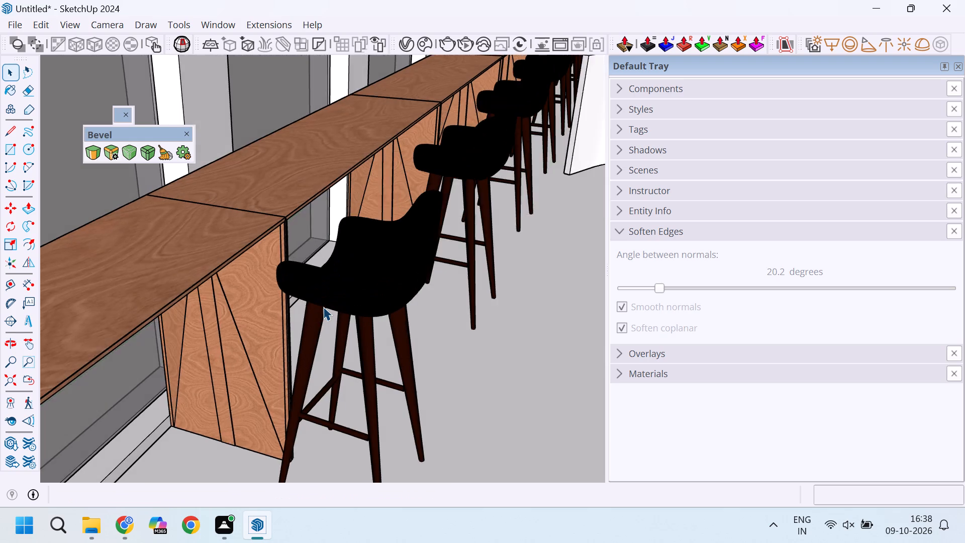
{"action": "scroll", "coordinate": [323, 307], "scroll_direction": "down", "scroll_amount": 11}
{"action": "scroll", "coordinate": [297, 355], "scroll_direction": "down", "scroll_amount": 5}
{"action": "scroll", "coordinate": [276, 389], "scroll_direction": "up", "scroll_amount": 9}
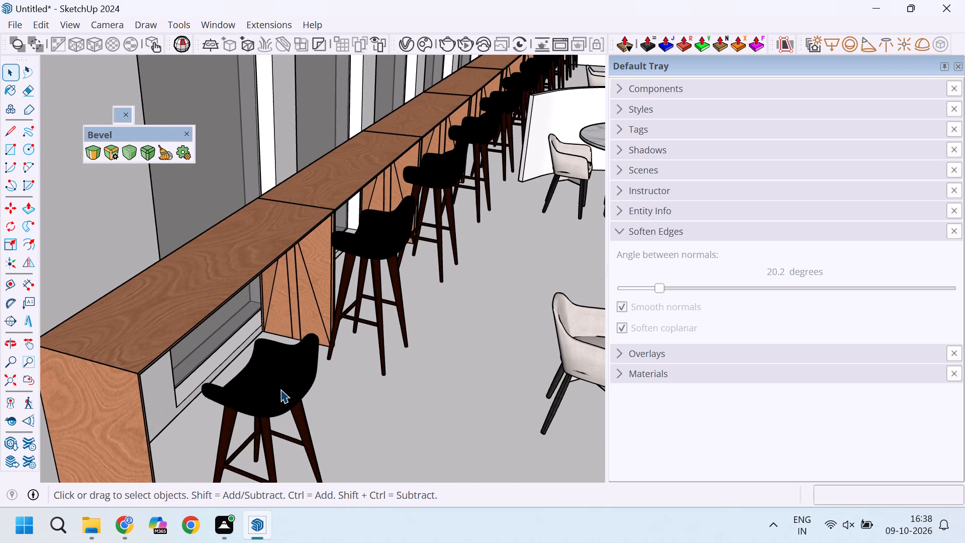
{"action": "left_click", "coordinate": [282, 387]}
{"action": "scroll", "coordinate": [279, 386], "scroll_direction": "up", "scroll_amount": 5}
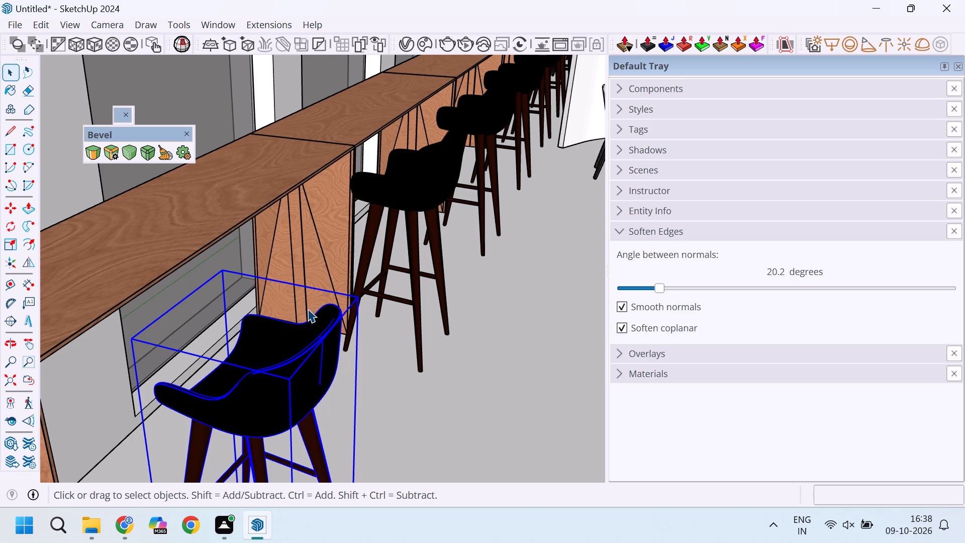
{"action": "scroll", "coordinate": [486, 233], "scroll_direction": "down", "scroll_amount": 4}
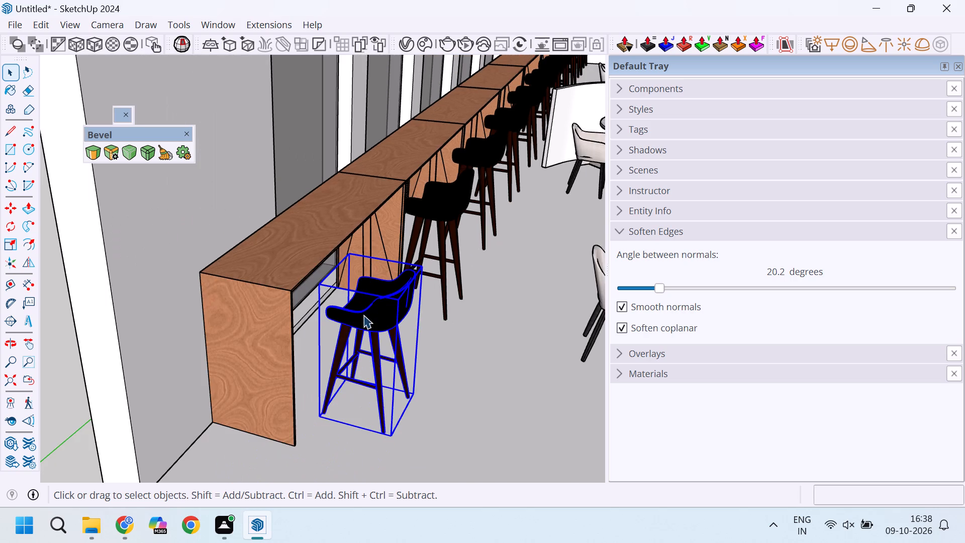
{"action": "middle_click_drag", "start_coordinate": [363, 315], "coordinate": [438, 284]}
{"action": "middle_click", "coordinate": [439, 283]}
{"action": "scroll", "coordinate": [375, 302], "scroll_direction": "up", "scroll_amount": 4}
{"action": "scroll", "coordinate": [444, 276], "scroll_direction": "up", "scroll_amount": 3}
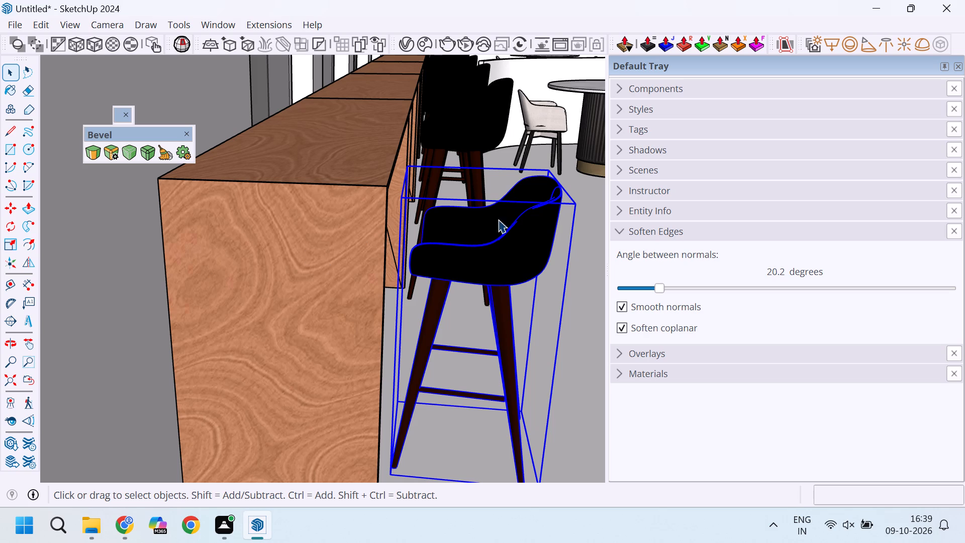
{"action": "scroll", "coordinate": [486, 207], "scroll_direction": "down", "scroll_amount": 8}
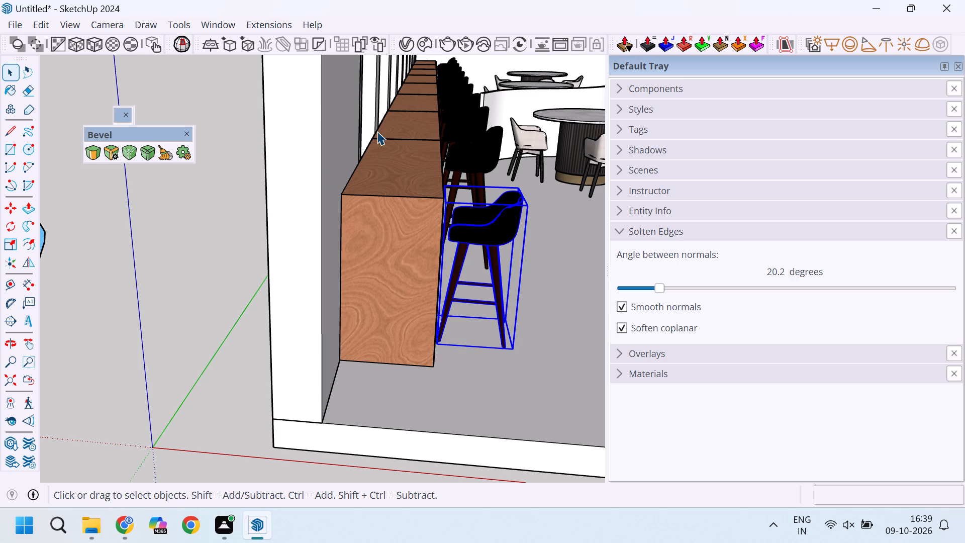
{"action": "scroll", "coordinate": [375, 149], "scroll_direction": "down", "scroll_amount": 4}
{"action": "middle_click_drag", "start_coordinate": [448, 232], "coordinate": [384, 207]}
{"action": "middle_click", "coordinate": [384, 207]}
{"action": "scroll", "coordinate": [403, 189], "scroll_direction": "down", "scroll_amount": 3}
{"action": "scroll", "coordinate": [263, 216], "scroll_direction": "up", "scroll_amount": 3}
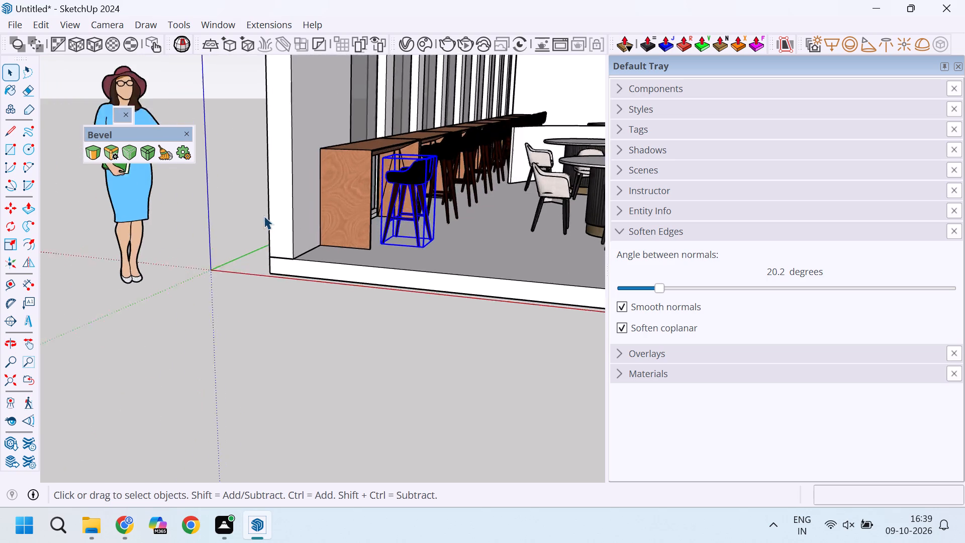
{"action": "scroll", "coordinate": [264, 216], "scroll_direction": "up", "scroll_amount": 1}
{"action": "scroll", "coordinate": [188, 277], "scroll_direction": "down", "scroll_amount": 3}
{"action": "left_click", "coordinate": [239, 354]}
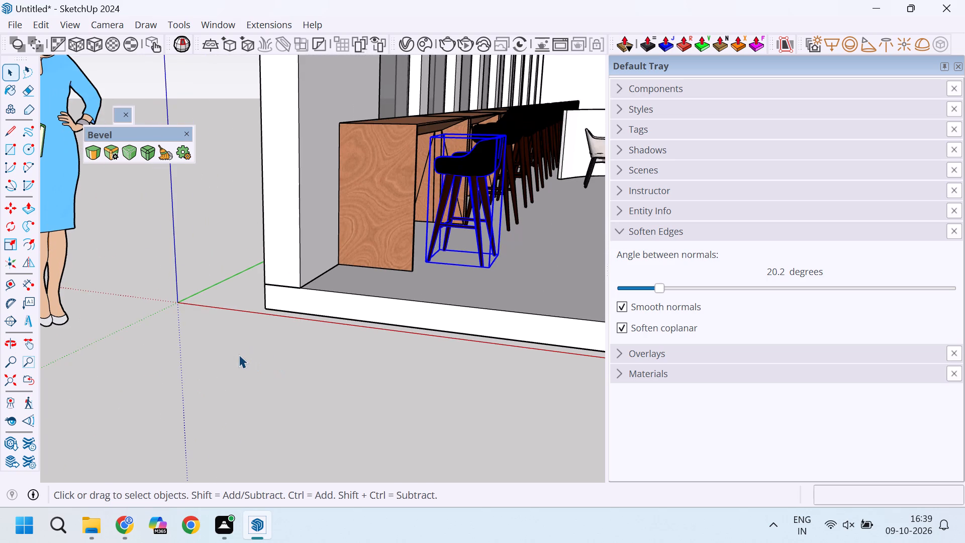
Review the whole counter and stool row together with the round marble dining tables from the open front of the room.
{"action": "middle_click_drag", "start_coordinate": [428, 221], "coordinate": [408, 289]}
{"action": "scroll", "coordinate": [444, 243], "scroll_direction": "down", "scroll_amount": 5}
{"action": "scroll", "coordinate": [465, 208], "scroll_direction": "up", "scroll_amount": 2}
{"action": "middle_click_drag", "start_coordinate": [465, 208], "coordinate": [465, 207]}
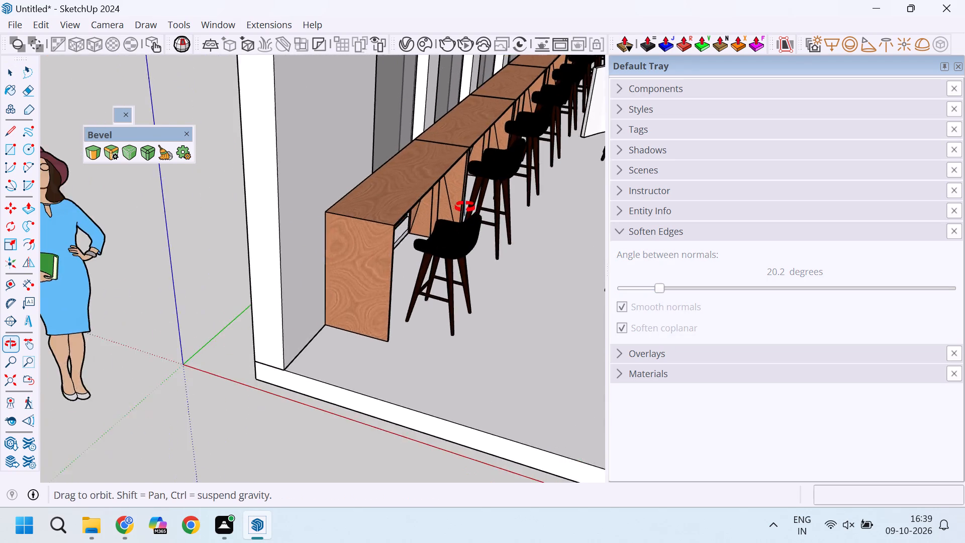
{"action": "middle_click_drag", "start_coordinate": [465, 207], "coordinate": [400, 204]}
{"action": "scroll", "coordinate": [452, 222], "scroll_direction": "up", "scroll_amount": 4}
{"action": "scroll", "coordinate": [361, 209], "scroll_direction": "down", "scroll_amount": 8}
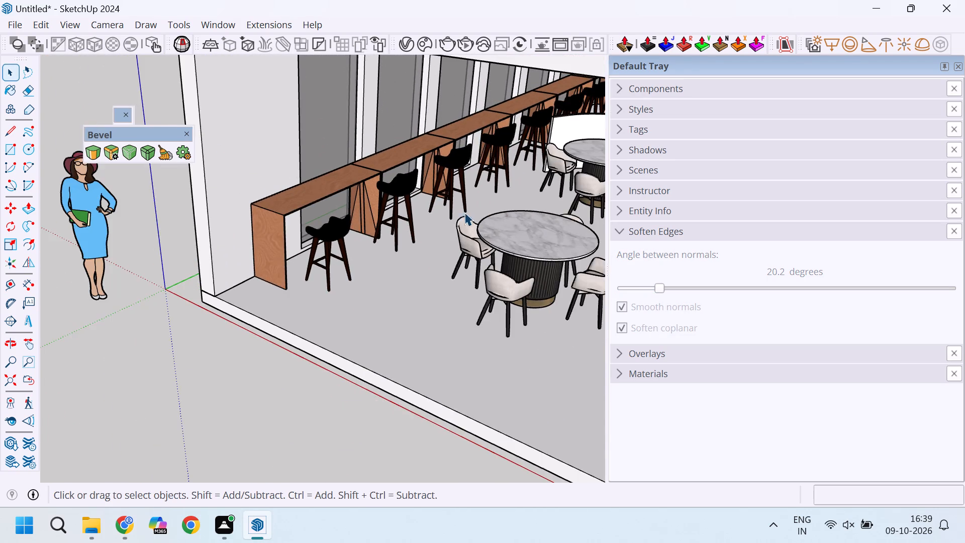
{"action": "middle_click_drag", "start_coordinate": [457, 213], "coordinate": [413, 205]}
{"action": "scroll", "coordinate": [470, 193], "scroll_direction": "up", "scroll_amount": 4}
{"action": "scroll", "coordinate": [303, 216], "scroll_direction": "down", "scroll_amount": 5}
{"action": "middle_click_drag", "start_coordinate": [367, 222], "coordinate": [417, 197]}
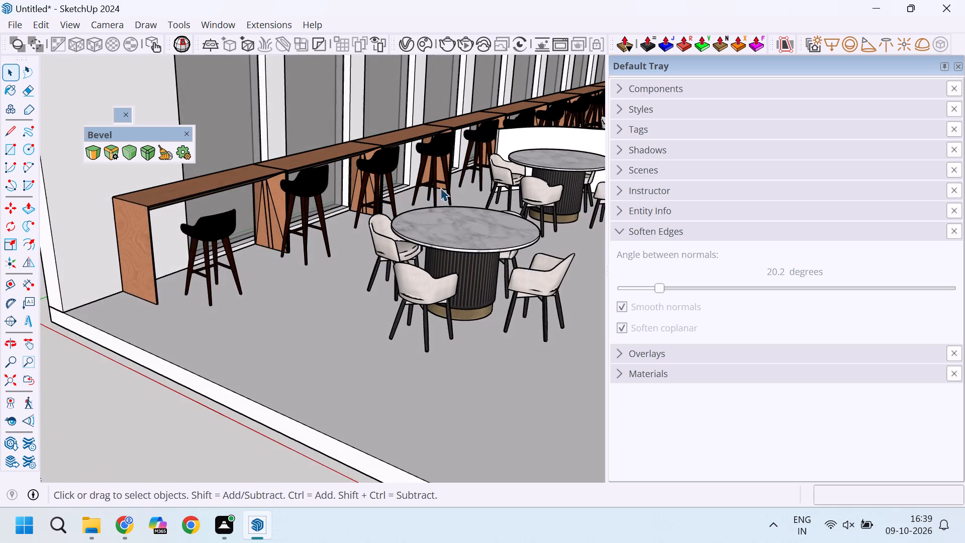
{"action": "scroll", "coordinate": [522, 87], "scroll_direction": "up", "scroll_amount": 1}
{"action": "scroll", "coordinate": [427, 201], "scroll_direction": "down", "scroll_amount": 4}
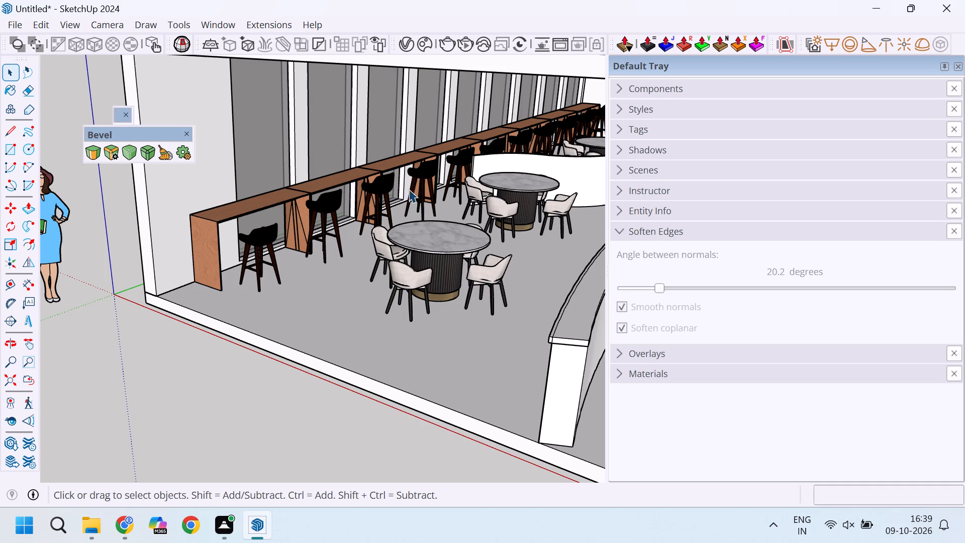
Examine the first counter unit and its bar stool up close from the end, comparing the seat height with the countertop.
{"action": "scroll", "coordinate": [262, 221], "scroll_direction": "down", "scroll_amount": 3}
{"action": "middle_click_drag", "start_coordinate": [258, 251], "coordinate": [322, 216]}
{"action": "scroll", "coordinate": [261, 217], "scroll_direction": "up", "scroll_amount": 10}
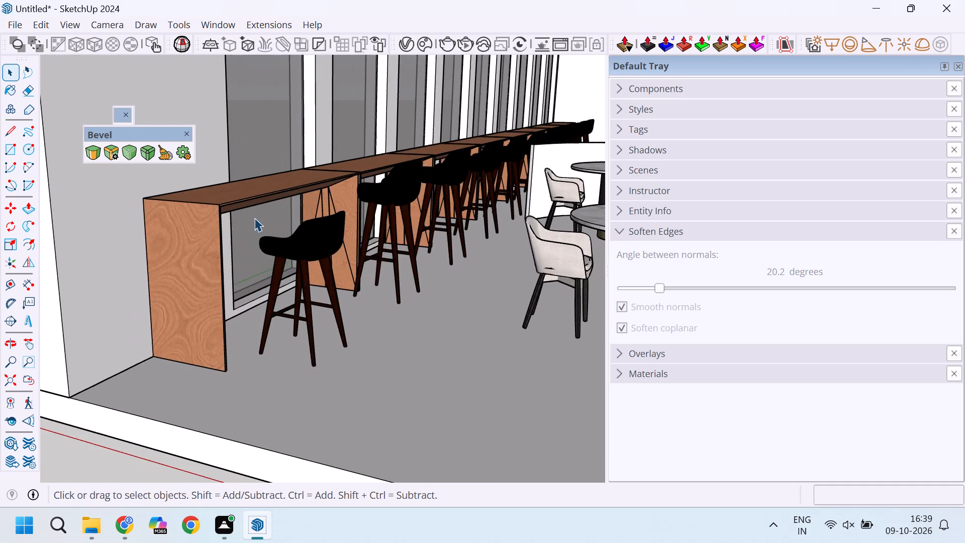
{"action": "middle_click_drag", "start_coordinate": [252, 218], "coordinate": [298, 201]}
{"action": "scroll", "coordinate": [312, 229], "scroll_direction": "down", "scroll_amount": 3}
{"action": "middle_click_drag", "start_coordinate": [339, 187], "coordinate": [347, 214]}
{"action": "scroll", "coordinate": [347, 215], "scroll_direction": "up", "scroll_amount": 3}
{"action": "scroll", "coordinate": [390, 284], "scroll_direction": "up", "scroll_amount": 3}
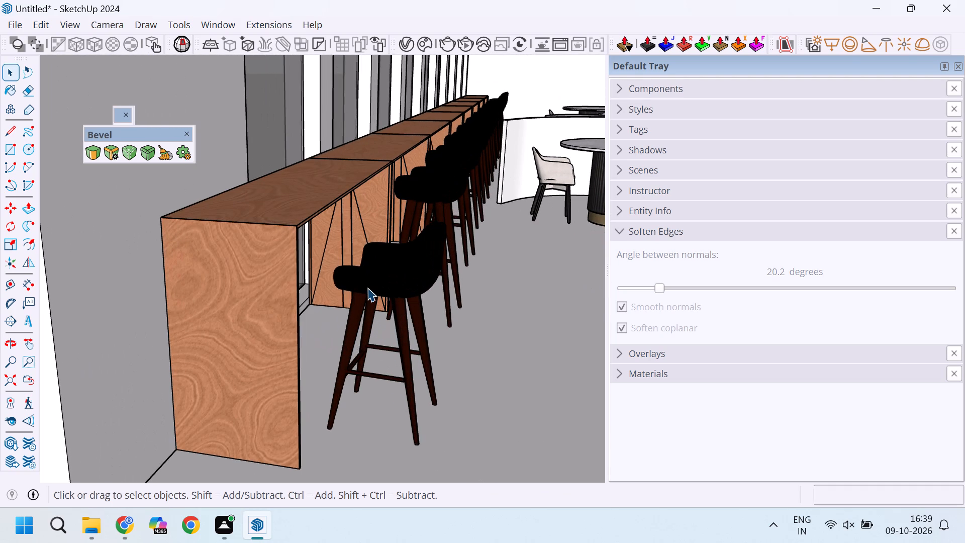
{"action": "scroll", "coordinate": [361, 286], "scroll_direction": "up", "scroll_amount": 3}
{"action": "middle_click_drag", "start_coordinate": [368, 286], "coordinate": [407, 271]}
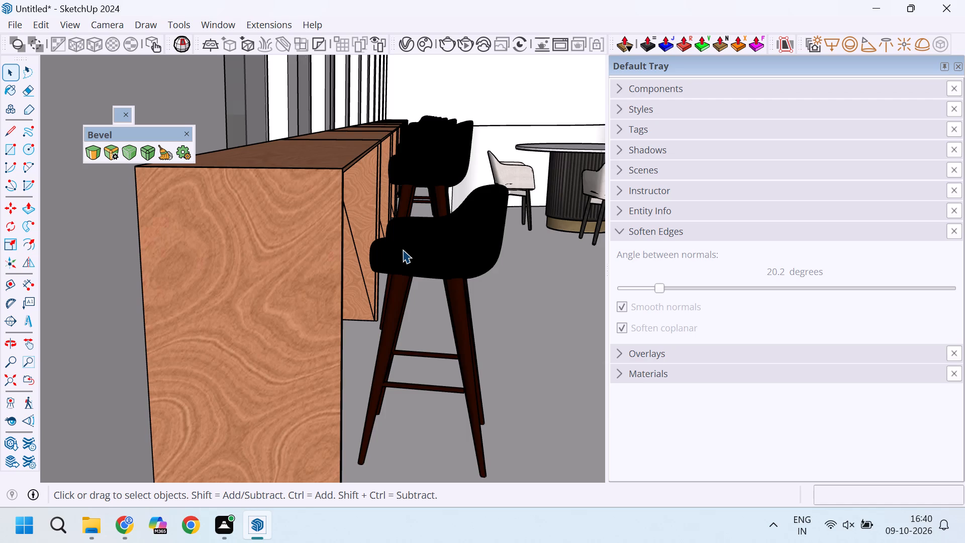
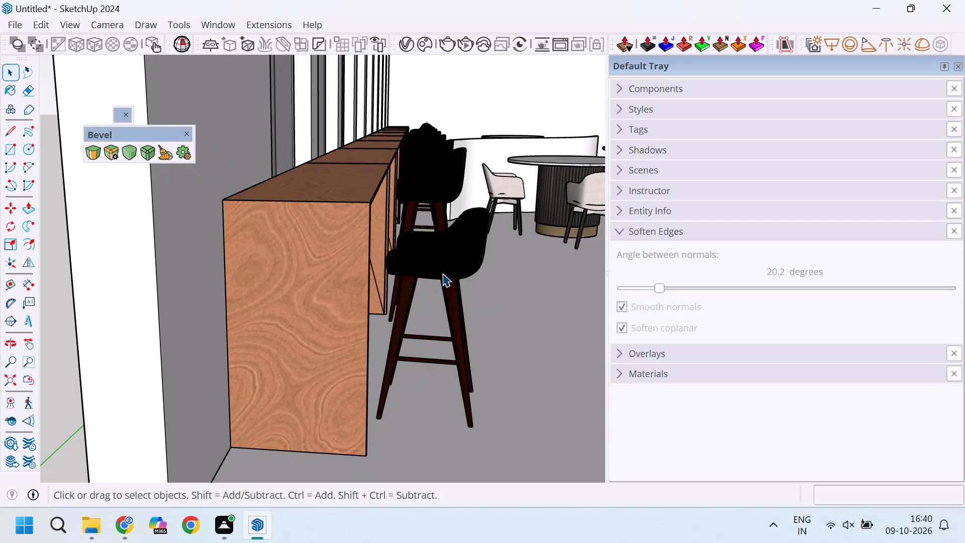
Examine the first bar stool beside the end counter unit, checking its seat height and fit beneath the countertop.
{"action": "scroll", "coordinate": [343, 238], "scroll_direction": "down", "scroll_amount": 5}
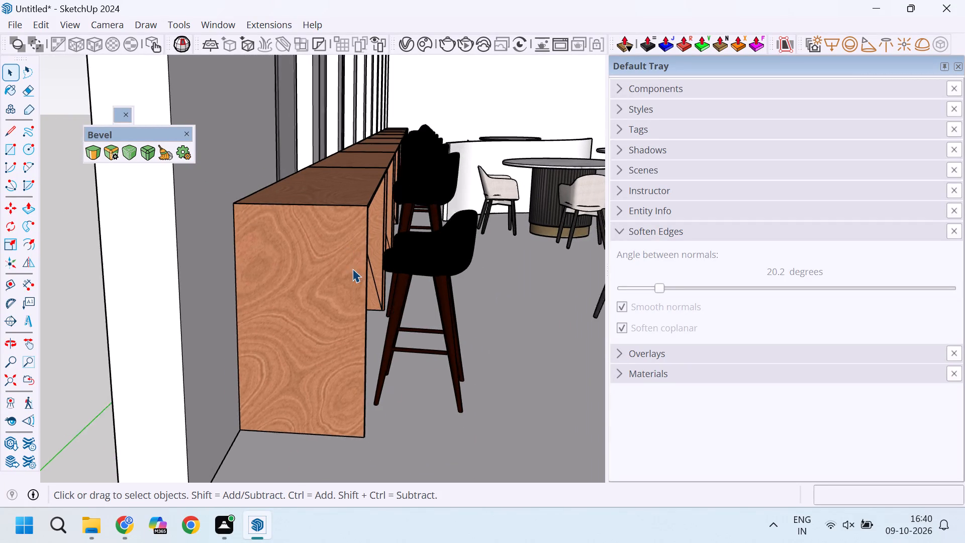
{"action": "scroll", "coordinate": [463, 284], "scroll_direction": "up", "scroll_amount": 4}
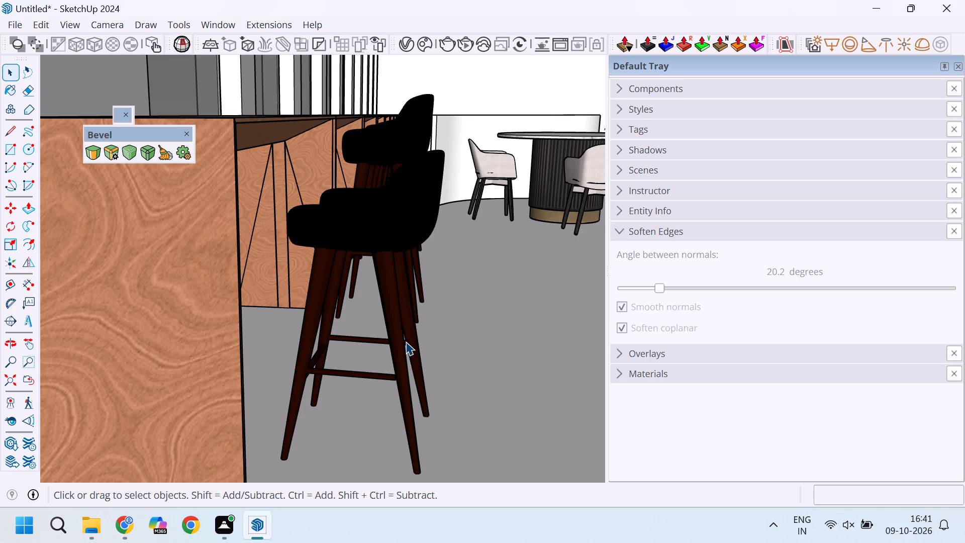
{"action": "scroll", "coordinate": [316, 219], "scroll_direction": "up", "scroll_amount": 2}
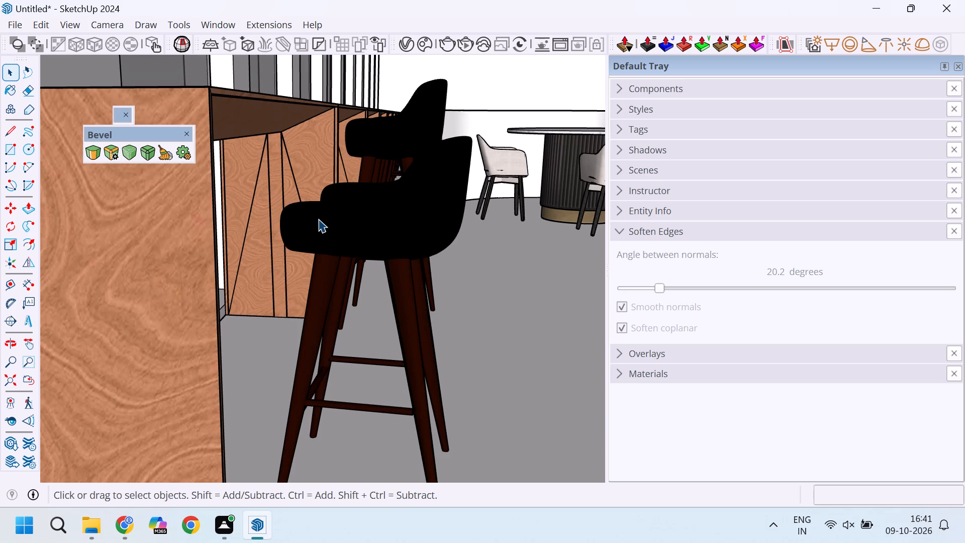
{"action": "scroll", "coordinate": [312, 194], "scroll_direction": "down", "scroll_amount": 4}
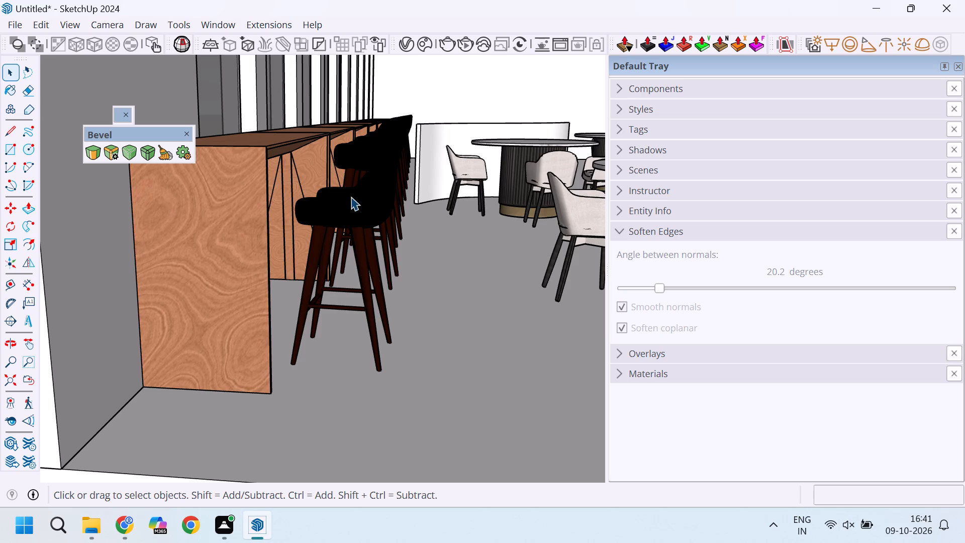
{"action": "scroll", "coordinate": [355, 192], "scroll_direction": "down", "scroll_amount": 5}
{"action": "middle_click_drag", "start_coordinate": [321, 323], "coordinate": [356, 372]}
{"action": "scroll", "coordinate": [359, 263], "scroll_direction": "up", "scroll_amount": 5}
{"action": "middle_click_drag", "start_coordinate": [356, 255], "coordinate": [346, 255]}
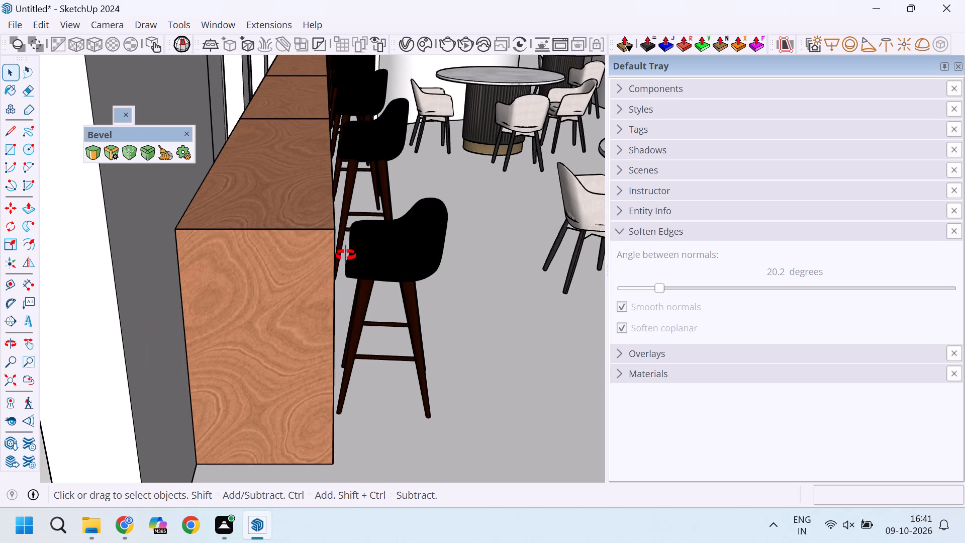
{"action": "middle_click_drag", "start_coordinate": [346, 255], "coordinate": [288, 253]}
{"action": "middle_click", "coordinate": [288, 253]}
{"action": "scroll", "coordinate": [309, 244], "scroll_direction": "up", "scroll_amount": 4}
{"action": "middle_click_drag", "start_coordinate": [320, 277], "coordinate": [330, 243]}
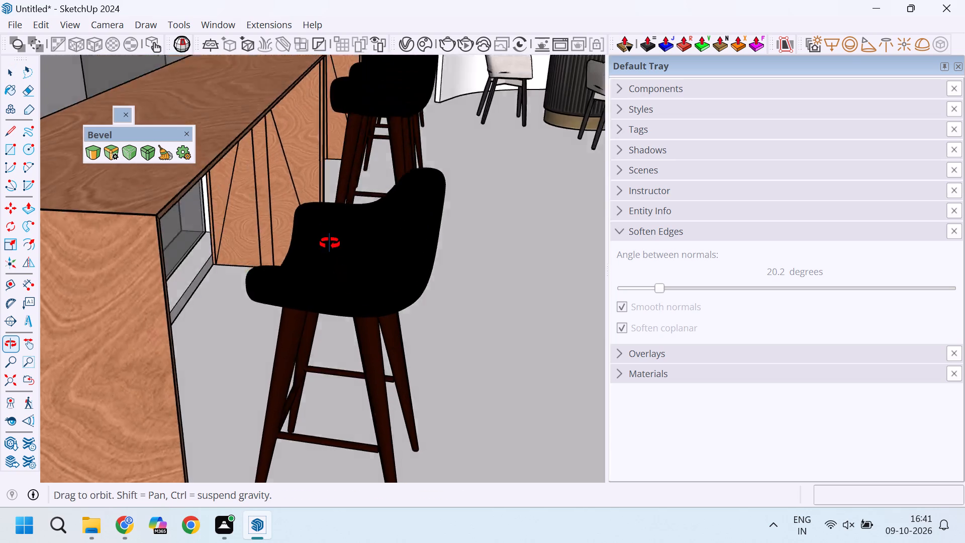
{"action": "middle_click_drag", "start_coordinate": [330, 243], "coordinate": [375, 211]}
{"action": "middle_click", "coordinate": [375, 211]}
{"action": "scroll", "coordinate": [253, 120], "scroll_direction": "up", "scroll_amount": 3}
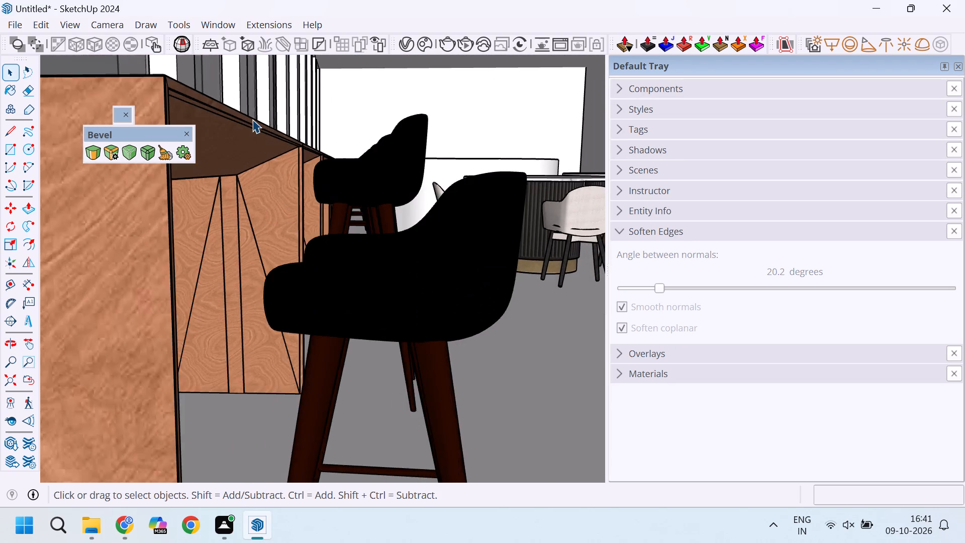
{"action": "scroll", "coordinate": [252, 119], "scroll_direction": "up", "scroll_amount": 4}
{"action": "scroll", "coordinate": [277, 128], "scroll_direction": "down", "scroll_amount": 4}
{"action": "scroll", "coordinate": [268, 138], "scroll_direction": "up", "scroll_amount": 4}
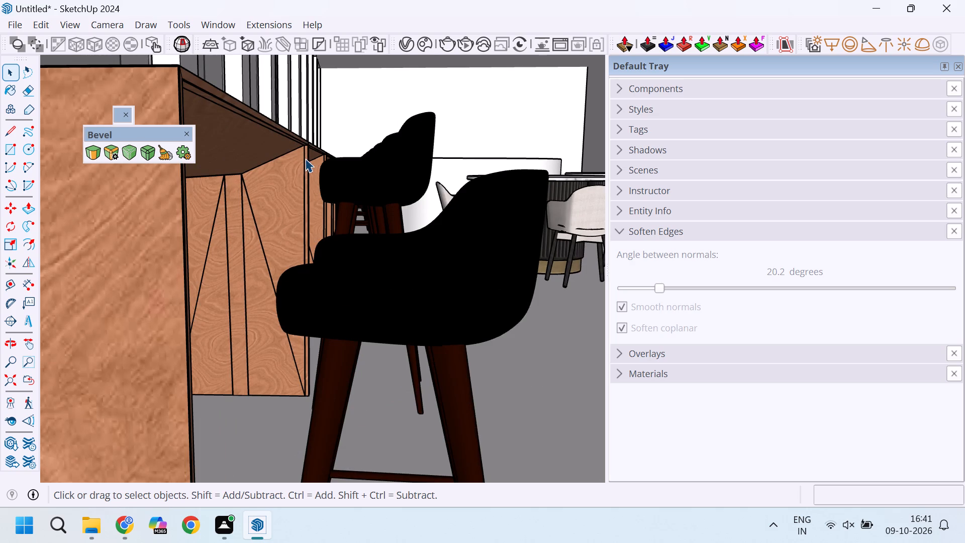
{"action": "scroll", "coordinate": [257, 117], "scroll_direction": "up", "scroll_amount": 2}
{"action": "scroll", "coordinate": [216, 90], "scroll_direction": "up", "scroll_amount": 3}
{"action": "middle_click_drag", "start_coordinate": [277, 144], "coordinate": [286, 191]}
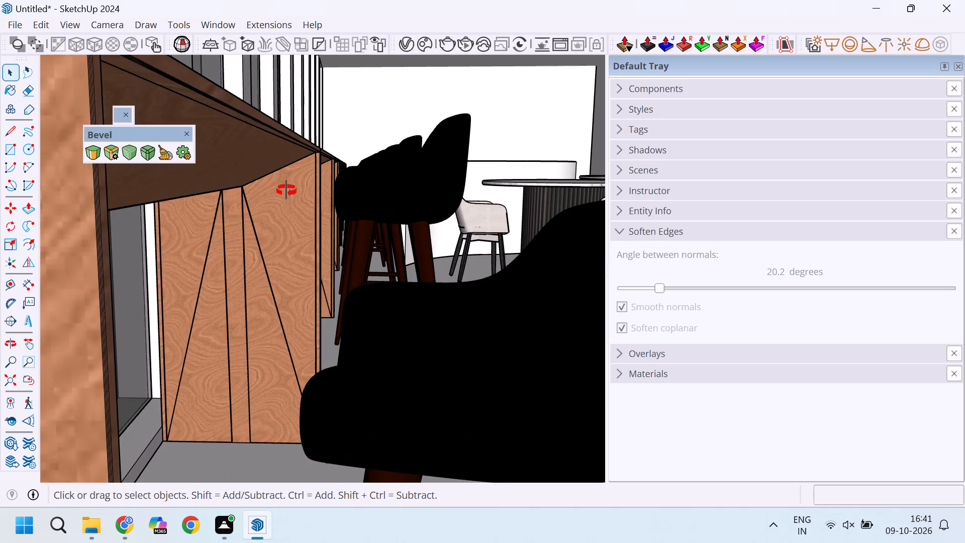
{"action": "middle_click_drag", "start_coordinate": [286, 191], "coordinate": [278, 165]}
{"action": "scroll", "coordinate": [271, 176], "scroll_direction": "up", "scroll_amount": 2}
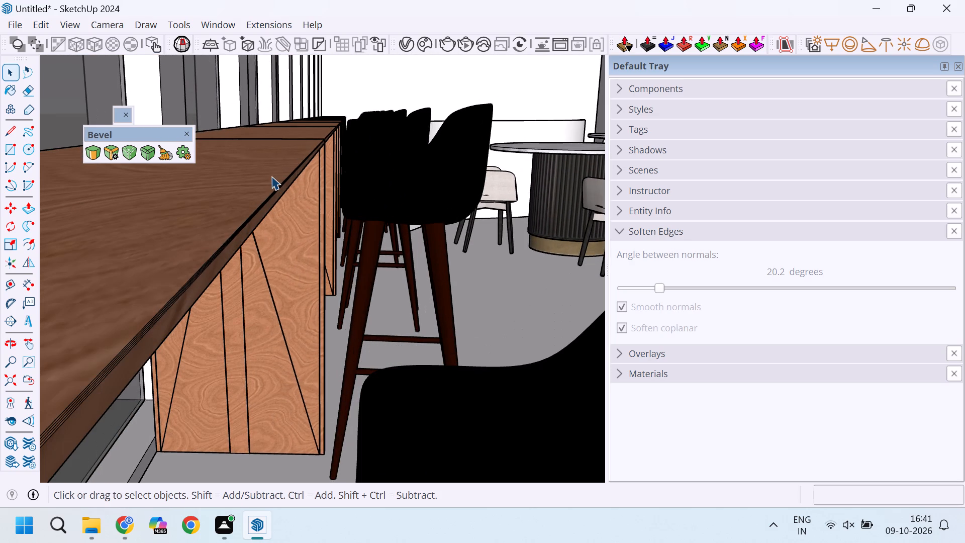
Place a horizontal guide 6" below the top edge of the first counter unit's end panel.
{"action": "key", "text": "t"}
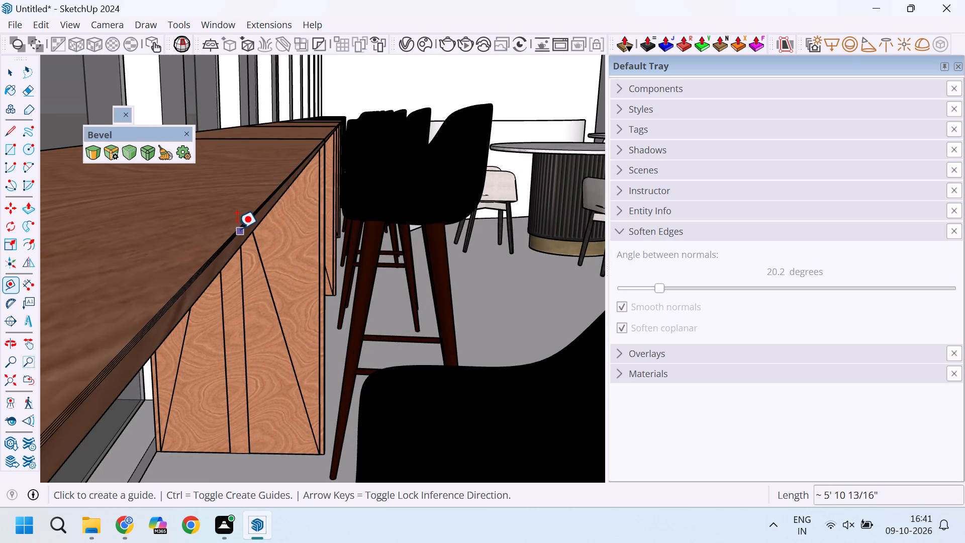
{"action": "scroll", "coordinate": [278, 212], "scroll_direction": "down", "scroll_amount": 4}
{"action": "scroll", "coordinate": [160, 294], "scroll_direction": "up", "scroll_amount": 2}
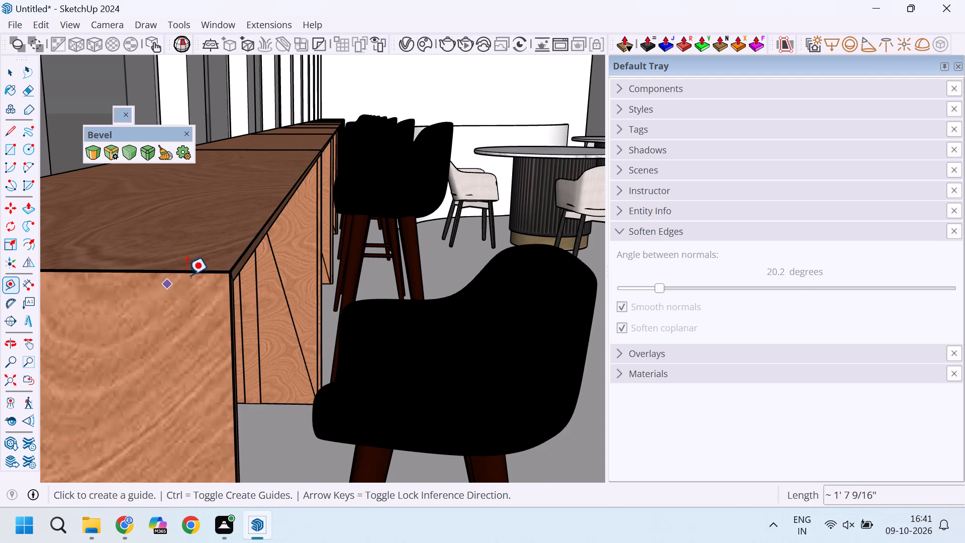
{"action": "scroll", "coordinate": [201, 271], "scroll_direction": "up", "scroll_amount": 5}
{"action": "left_click", "coordinate": [205, 271]}
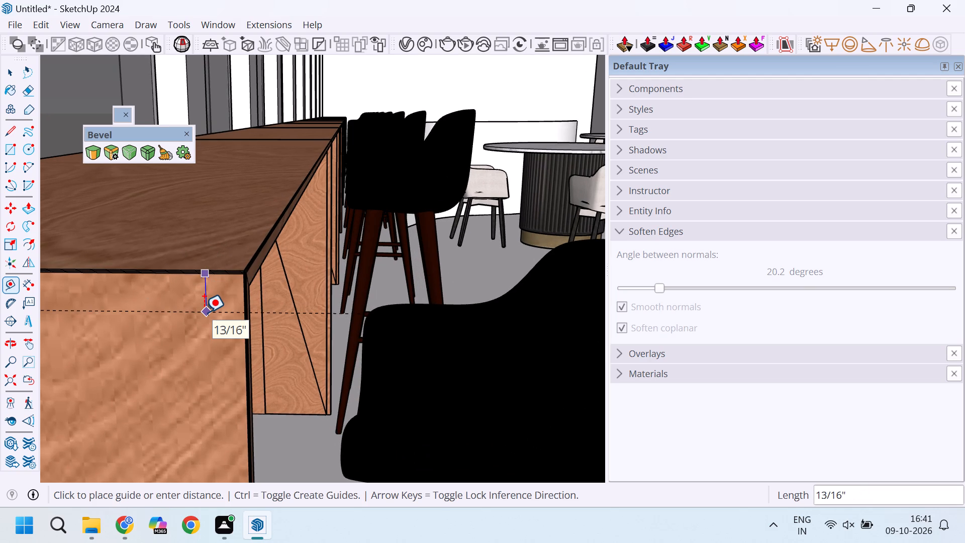
{"action": "scroll", "coordinate": [204, 312], "scroll_direction": "down", "scroll_amount": 3}
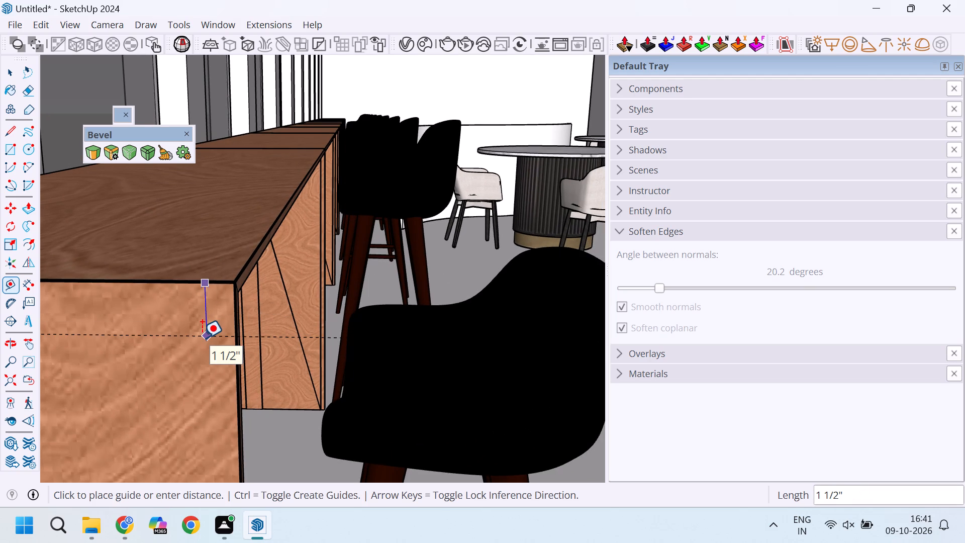
{"action": "key", "text": "6"}
{"action": "key", "text": "Return"}
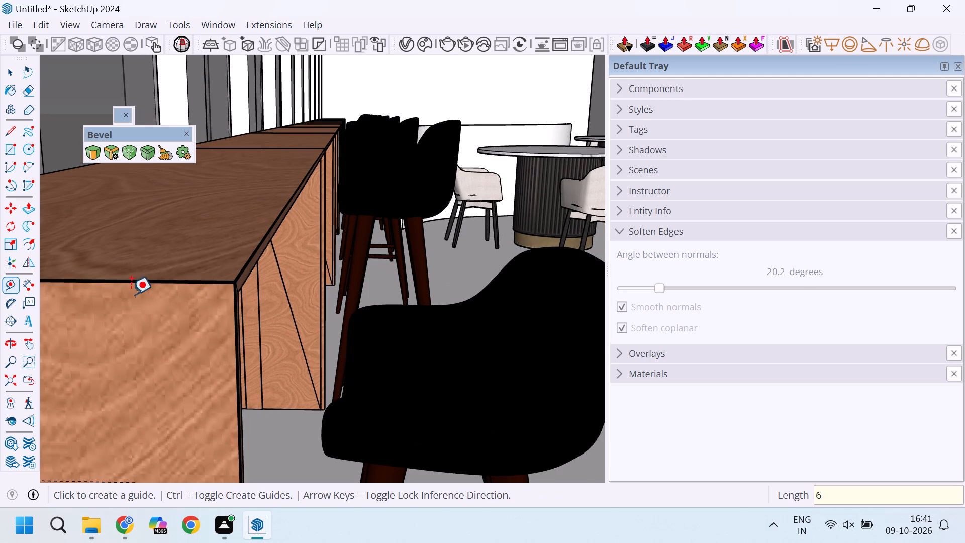
Scale the first bar stool vertically by a factor of 1.10 from its base, using the guide as reference.
{"action": "scroll", "coordinate": [146, 284], "scroll_direction": "down", "scroll_amount": 18}
{"action": "middle_click_drag", "start_coordinate": [284, 384], "coordinate": [305, 332]}
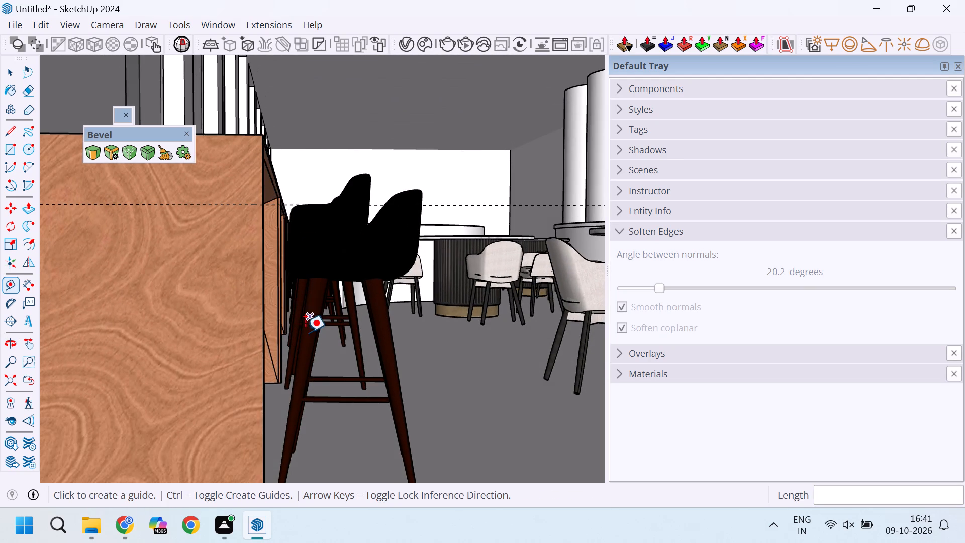
{"action": "middle_click_drag", "start_coordinate": [338, 276], "coordinate": [331, 297]}
{"action": "scroll", "coordinate": [345, 280], "scroll_direction": "up", "scroll_amount": 8}
{"action": "key", "text": "space"}
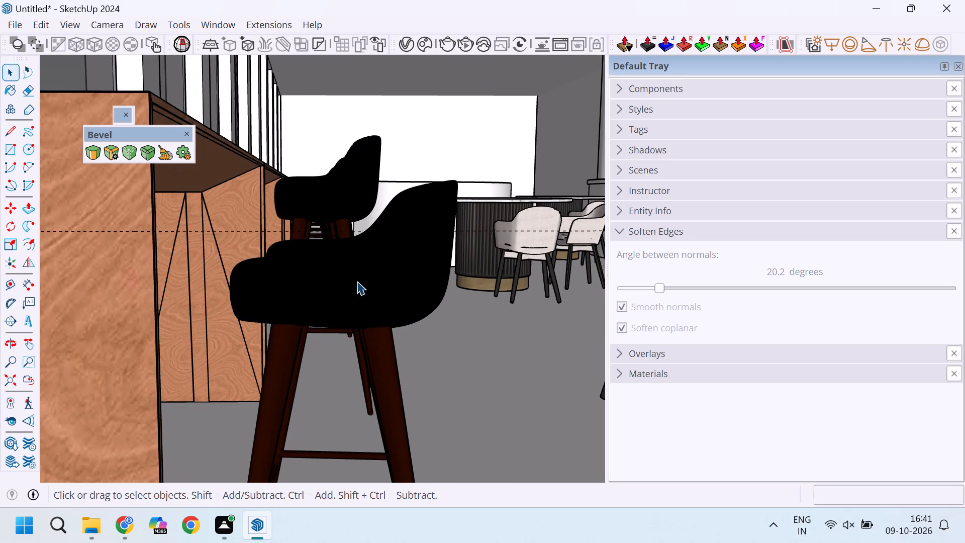
{"action": "left_click", "coordinate": [338, 280]}
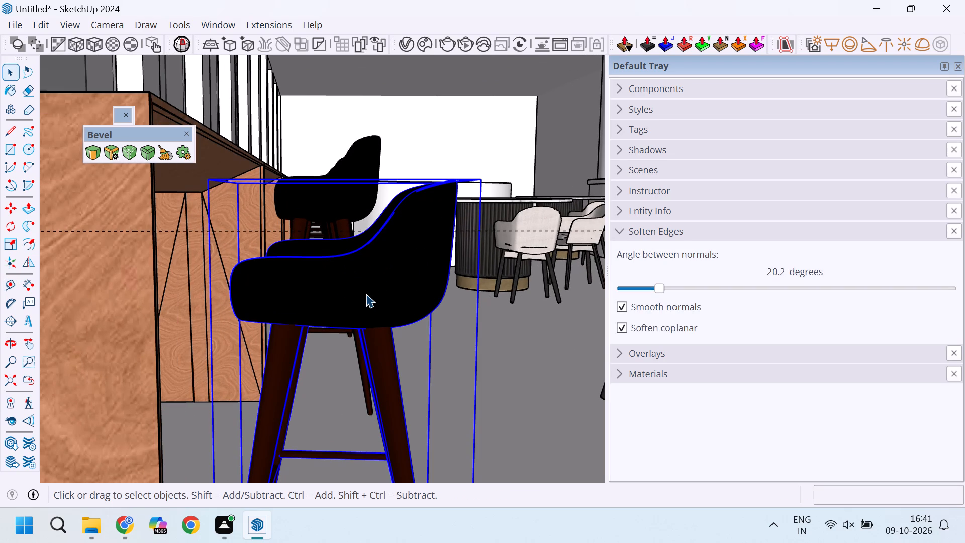
{"action": "key", "text": "s"}
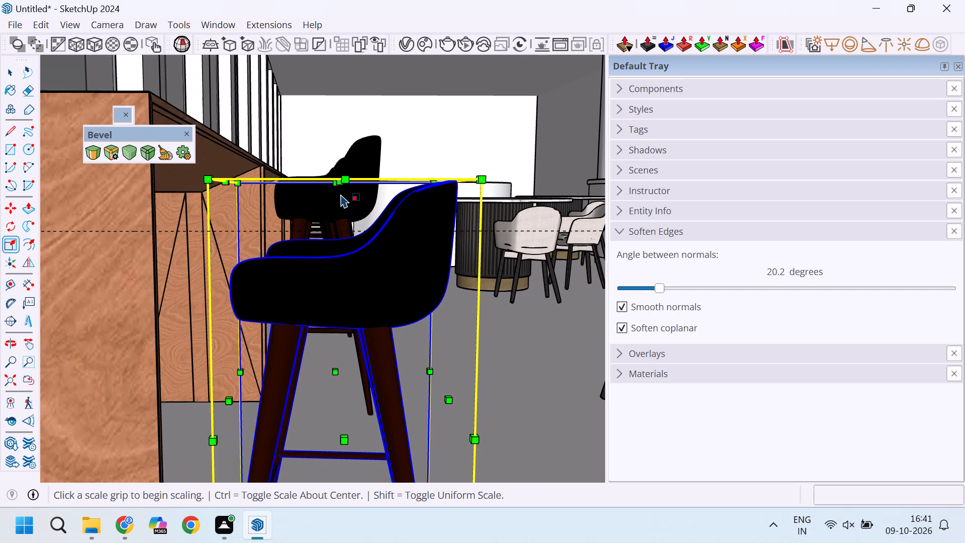
{"action": "left_click", "coordinate": [338, 184]}
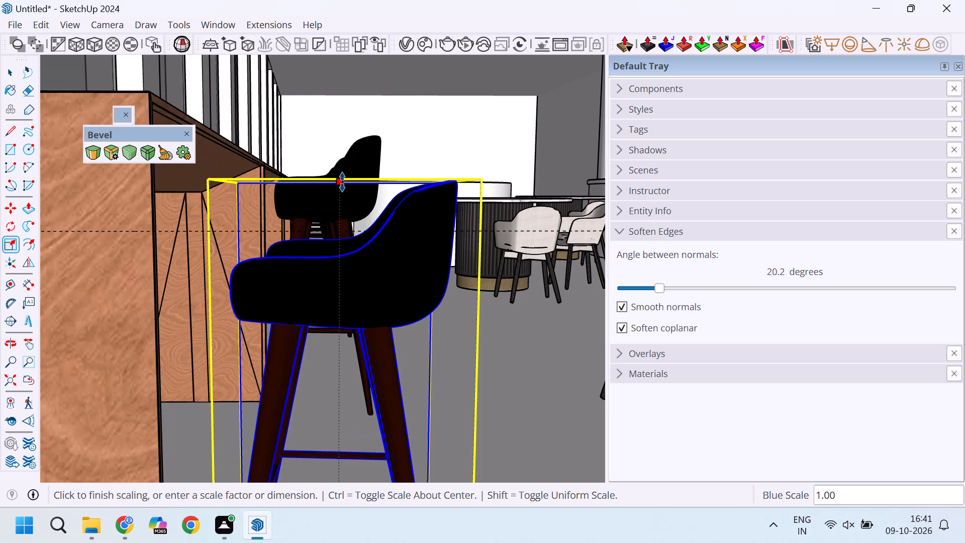
{"action": "scroll", "coordinate": [342, 182], "scroll_direction": "up", "scroll_amount": 4}
{"action": "scroll", "coordinate": [343, 170], "scroll_direction": "down", "scroll_amount": 3}
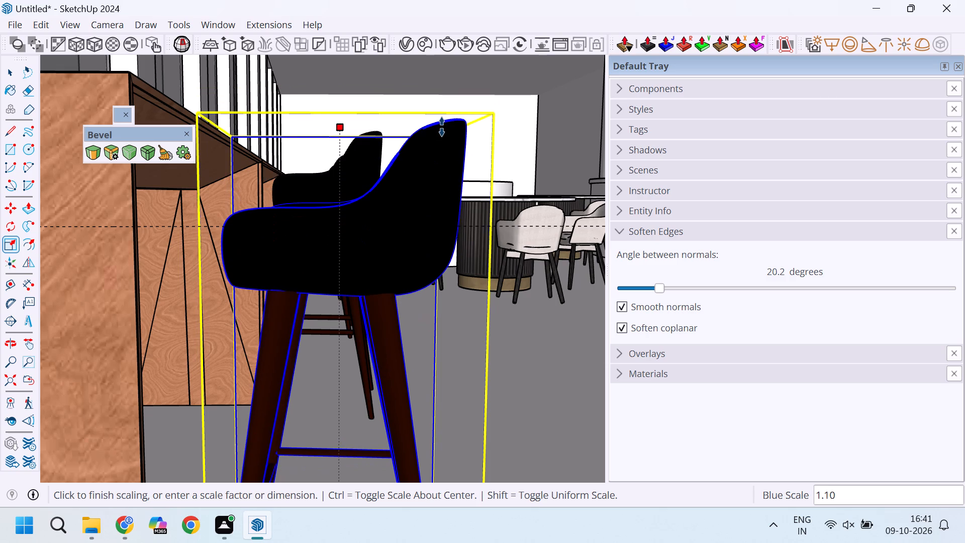
{"action": "left_click", "coordinate": [442, 127]}
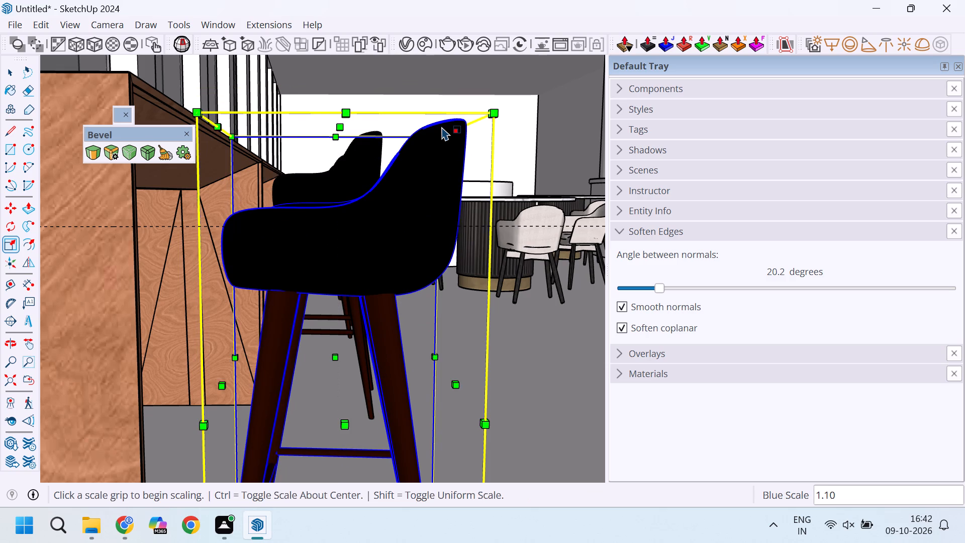
{"action": "key", "text": "space"}
Delete the old bar stools along the counter behind the resized first stool, working toward the far end.
{"action": "scroll", "coordinate": [367, 206], "scroll_direction": "down", "scroll_amount": 5}
{"action": "left_click_drag", "start_coordinate": [487, 253], "coordinate": [484, 259]}
{"action": "scroll", "coordinate": [431, 290], "scroll_direction": "down", "scroll_amount": 4}
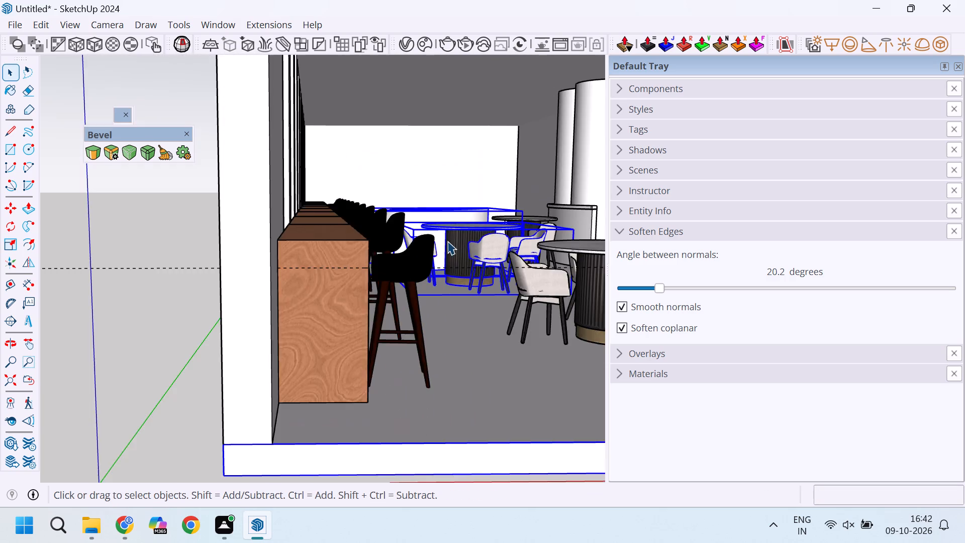
{"action": "middle_click_drag", "start_coordinate": [444, 243], "coordinate": [422, 272]}
{"action": "scroll", "coordinate": [360, 293], "scroll_direction": "down", "scroll_amount": 3}
{"action": "left_click", "coordinate": [342, 306]}
{"action": "scroll", "coordinate": [342, 306], "scroll_direction": "up", "scroll_amount": 5}
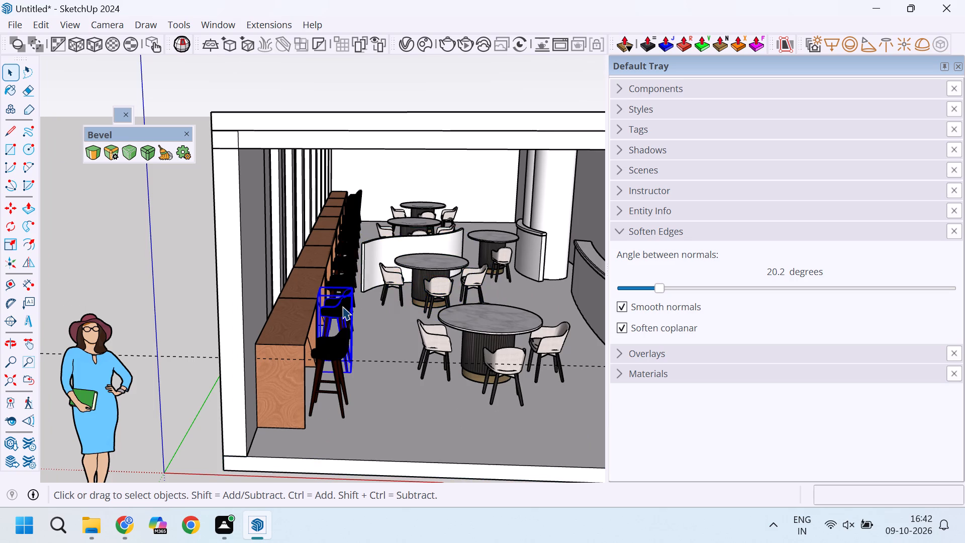
{"action": "scroll", "coordinate": [356, 283], "scroll_direction": "up", "scroll_amount": 4}
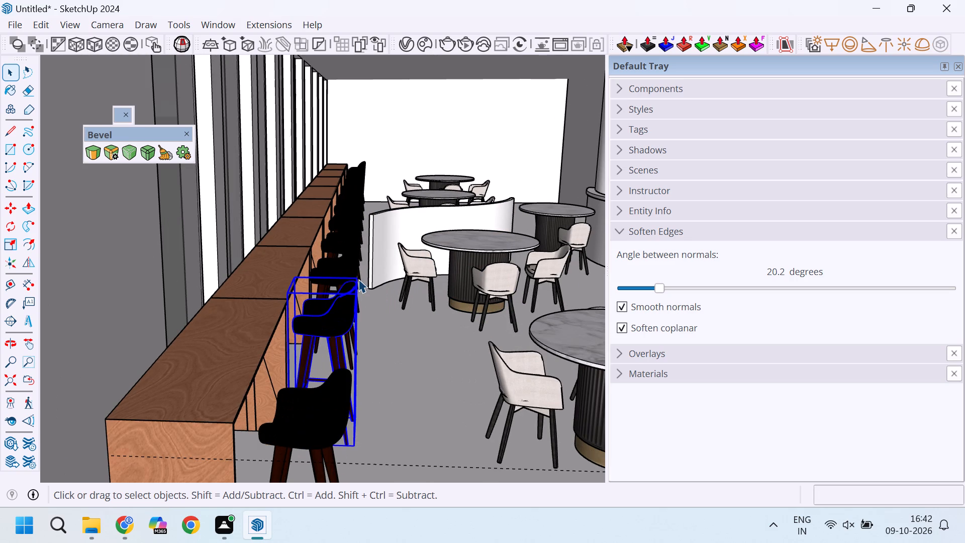
{"action": "key", "text": "Delete"}
{"action": "left_click", "coordinate": [349, 273]}
{"action": "key", "text": "Delete"}
{"action": "left_click", "coordinate": [352, 243]}
{"action": "key", "text": "Delete"}
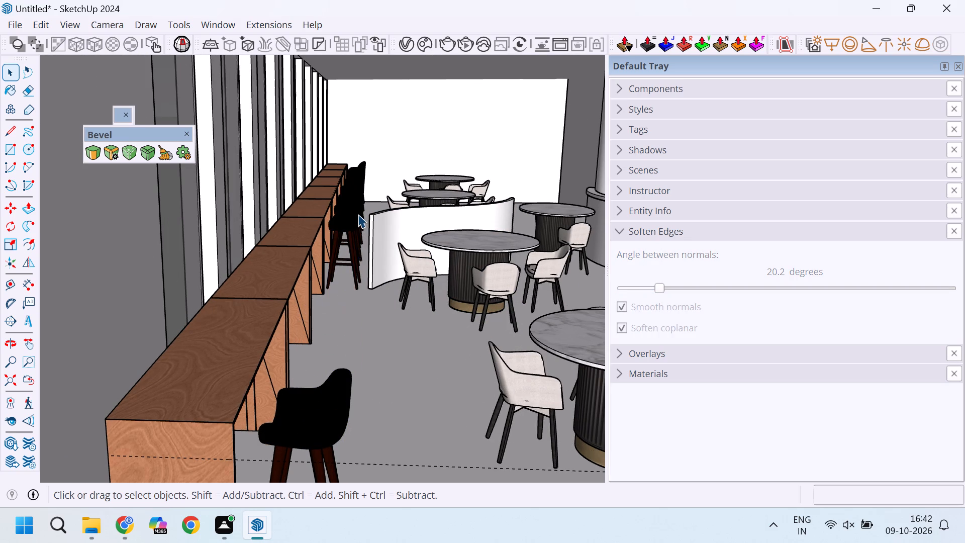
{"action": "left_click", "coordinate": [358, 214]}
{"action": "key", "text": "Delete"}
{"action": "left_click", "coordinate": [357, 205]}
{"action": "key", "text": "Delete"}
{"action": "left_click", "coordinate": [357, 194]}
{"action": "key", "text": "Delete"}
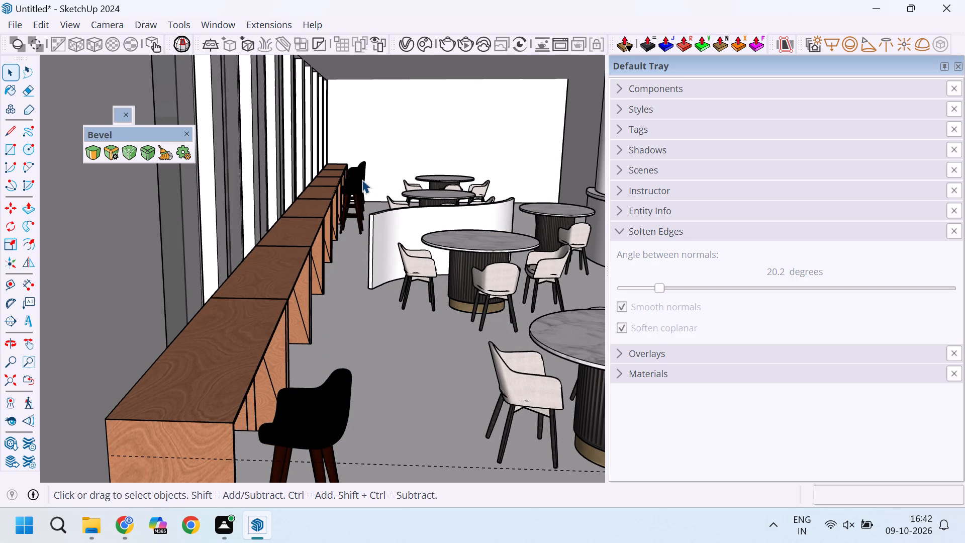
{"action": "left_click", "coordinate": [362, 179]}
{"action": "key", "text": "Delete"}
Delete the remaining old bar stools at the far end of the counter, keeping only the resized one.
{"action": "scroll", "coordinate": [370, 166], "scroll_direction": "up", "scroll_amount": 14}
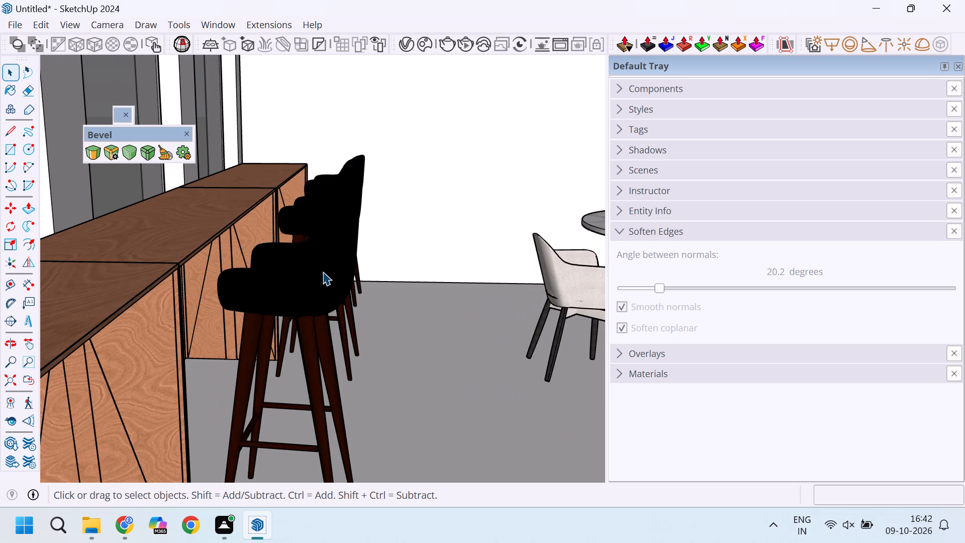
{"action": "left_click", "coordinate": [323, 271]}
{"action": "key", "text": "Delete"}
{"action": "left_click", "coordinate": [337, 218]}
{"action": "key", "text": "Delete"}
{"action": "left_click", "coordinate": [345, 197]}
{"action": "key", "text": "Delete"}
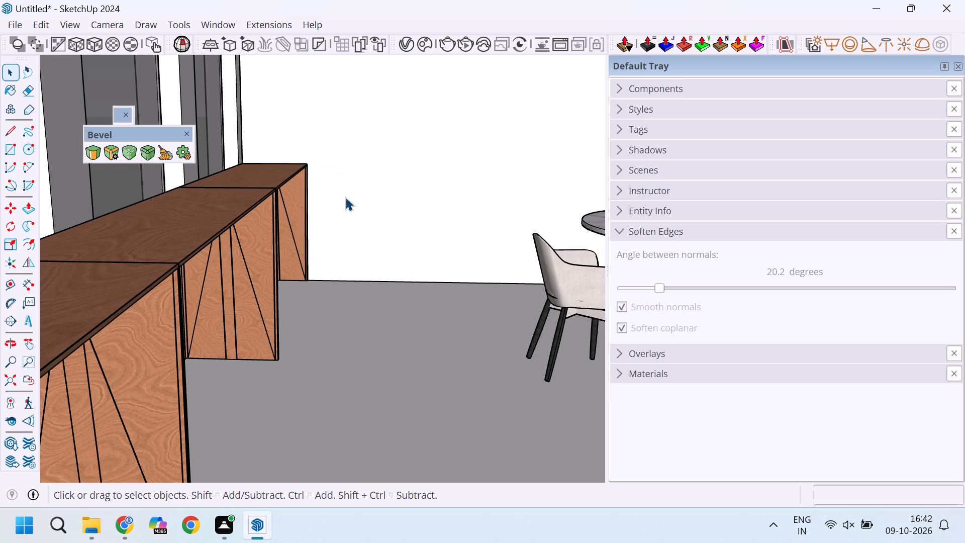
Delete the horizontal guide line running across the first counter unit and bar stool.
{"action": "scroll", "coordinate": [345, 197], "scroll_direction": "down", "scroll_amount": 17}
{"action": "scroll", "coordinate": [322, 306], "scroll_direction": "up", "scroll_amount": 4}
{"action": "left_click", "coordinate": [322, 306]}
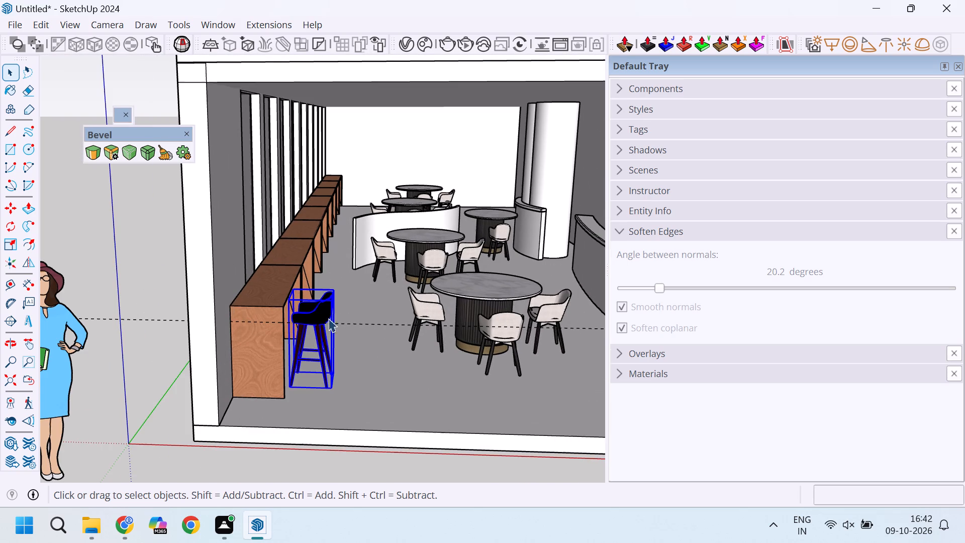
{"action": "left_click", "coordinate": [365, 322]}
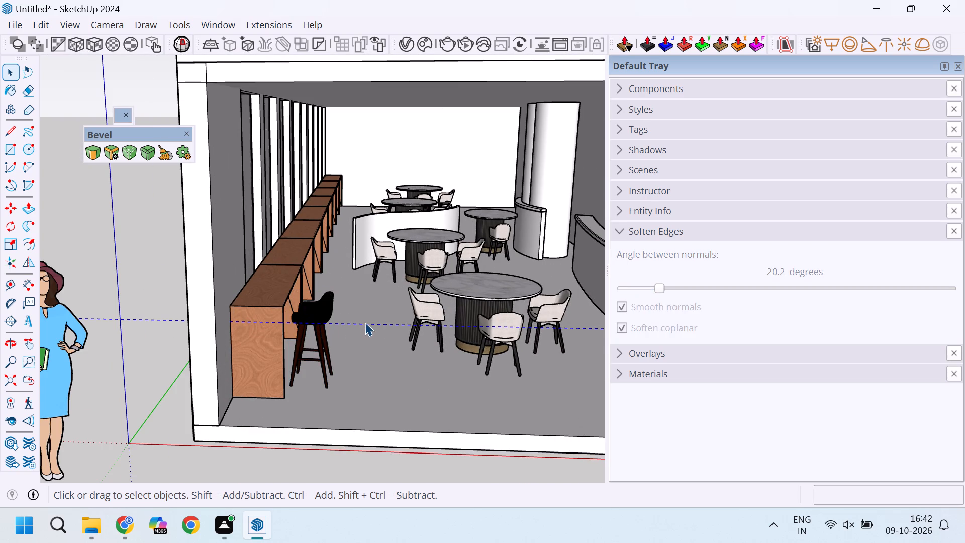
{"action": "key", "text": "Delete"}
Select the resized bar stool and examine the bevelled edges of the counter's side panel base and countertop joint.
{"action": "scroll", "coordinate": [306, 300], "scroll_direction": "up", "scroll_amount": 4}
{"action": "left_click", "coordinate": [317, 312]}
{"action": "middle_click_drag", "start_coordinate": [361, 314], "coordinate": [341, 376]}
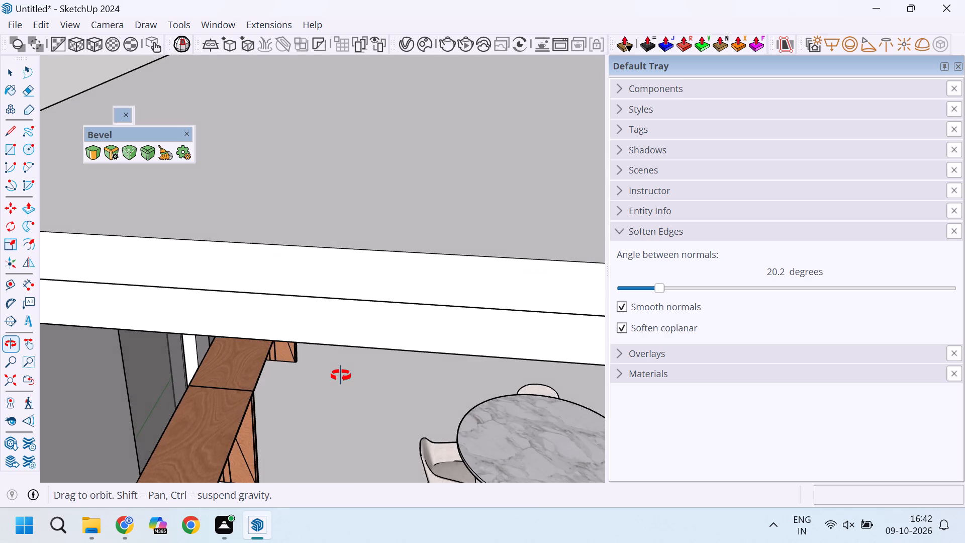
{"action": "middle_click_drag", "start_coordinate": [341, 376], "coordinate": [326, 316]}
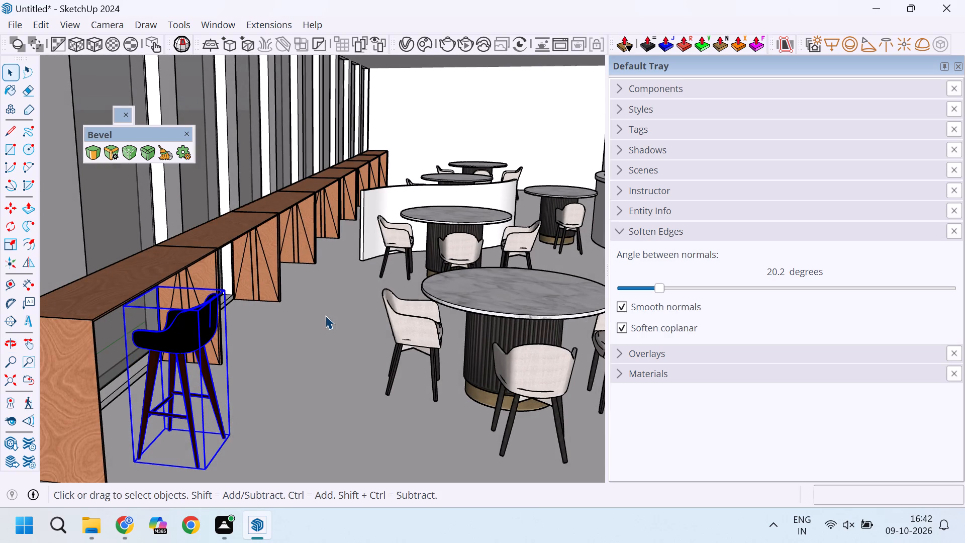
{"action": "scroll", "coordinate": [205, 329], "scroll_direction": "up", "scroll_amount": 5}
{"action": "middle_click_drag", "start_coordinate": [248, 392], "coordinate": [187, 416]}
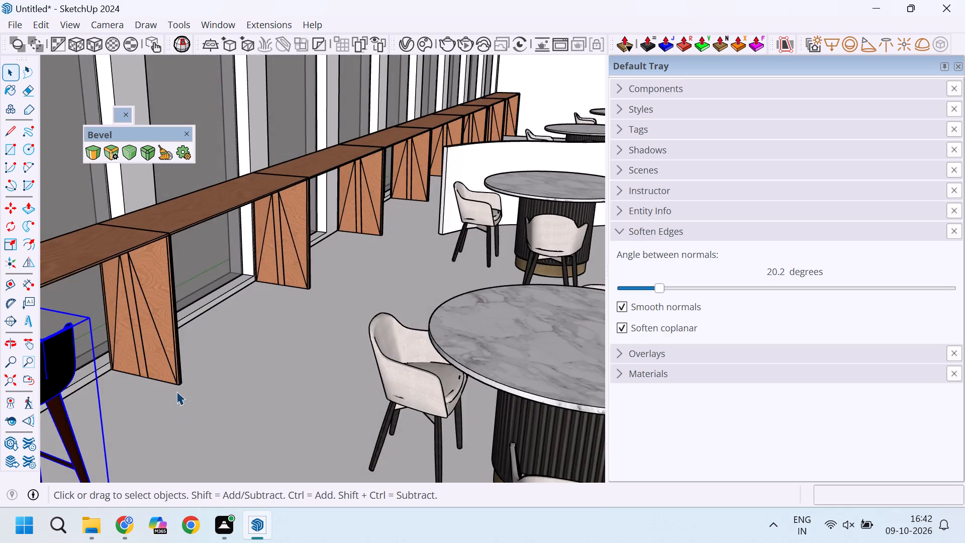
{"action": "scroll", "coordinate": [168, 387], "scroll_direction": "up", "scroll_amount": 20}
{"action": "scroll", "coordinate": [168, 387], "scroll_direction": "up", "scroll_amount": 11}
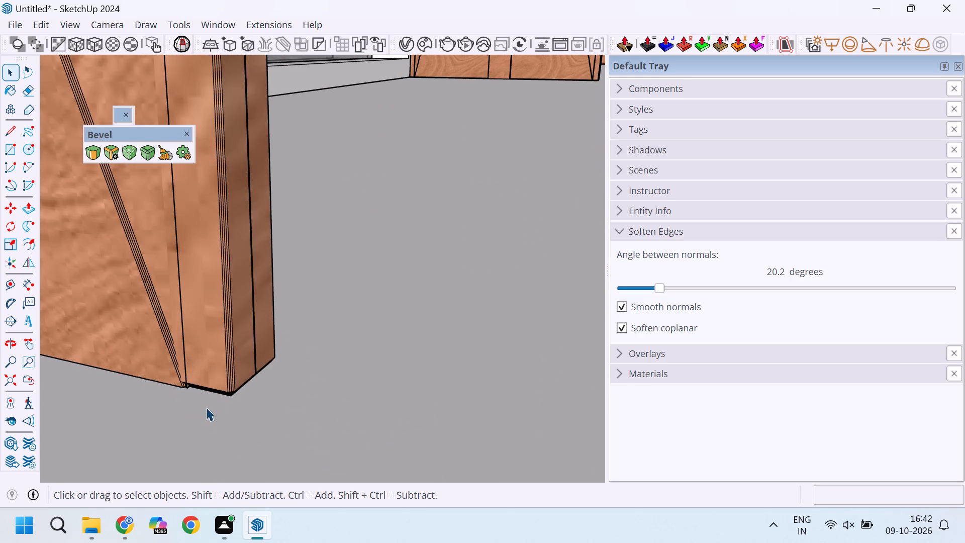
{"action": "scroll", "coordinate": [170, 394], "scroll_direction": "up", "scroll_amount": 3}
{"action": "middle_click_drag", "start_coordinate": [255, 405], "coordinate": [225, 420]}
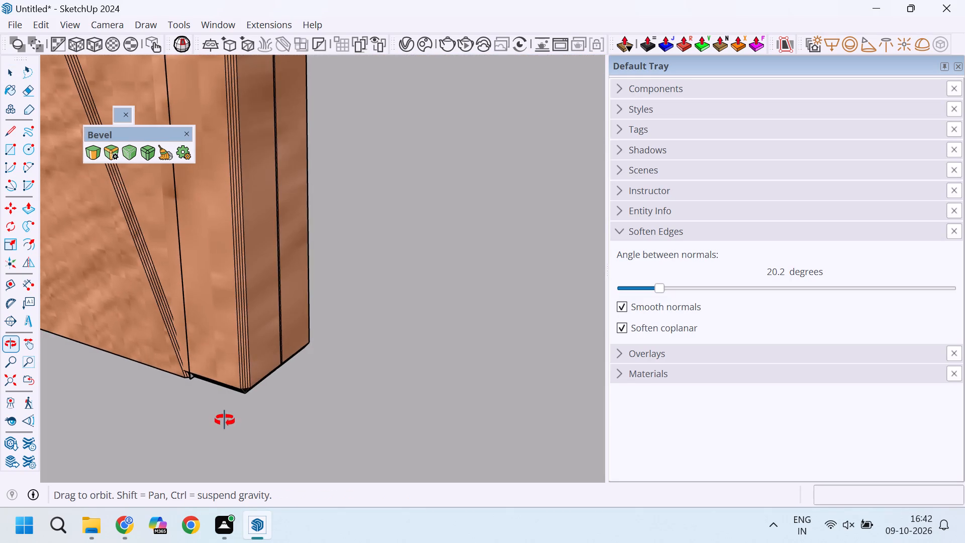
{"action": "middle_click_drag", "start_coordinate": [225, 420], "coordinate": [54, 366]}
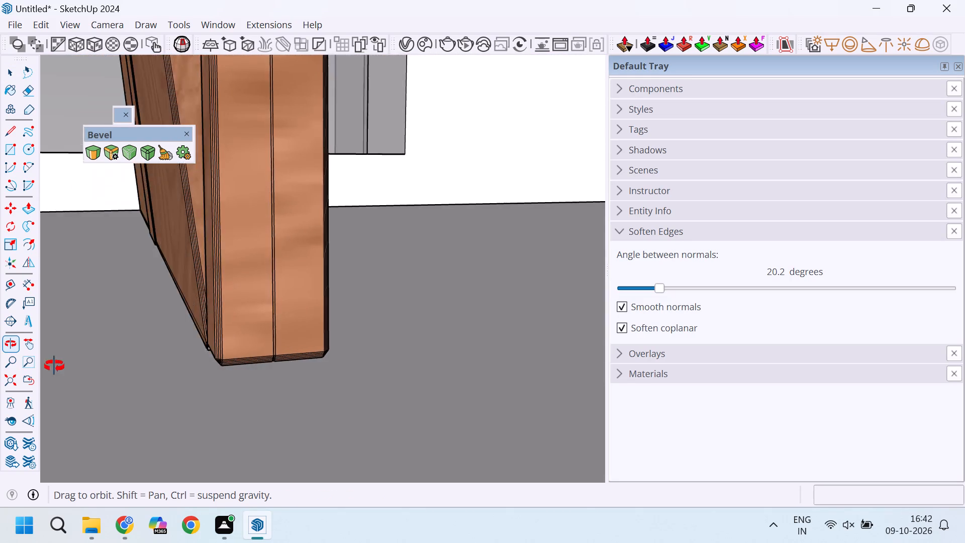
{"action": "middle_click_drag", "start_coordinate": [54, 366], "coordinate": [249, 366]}
{"action": "middle_click", "coordinate": [249, 366]}
{"action": "scroll", "coordinate": [233, 398], "scroll_direction": "up", "scroll_amount": 8}
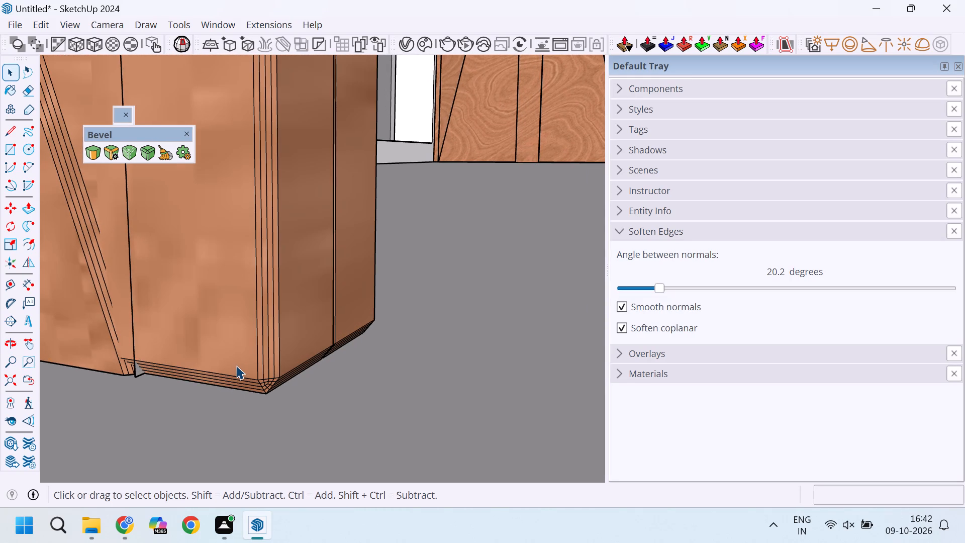
{"action": "scroll", "coordinate": [236, 366], "scroll_direction": "down", "scroll_amount": 10}
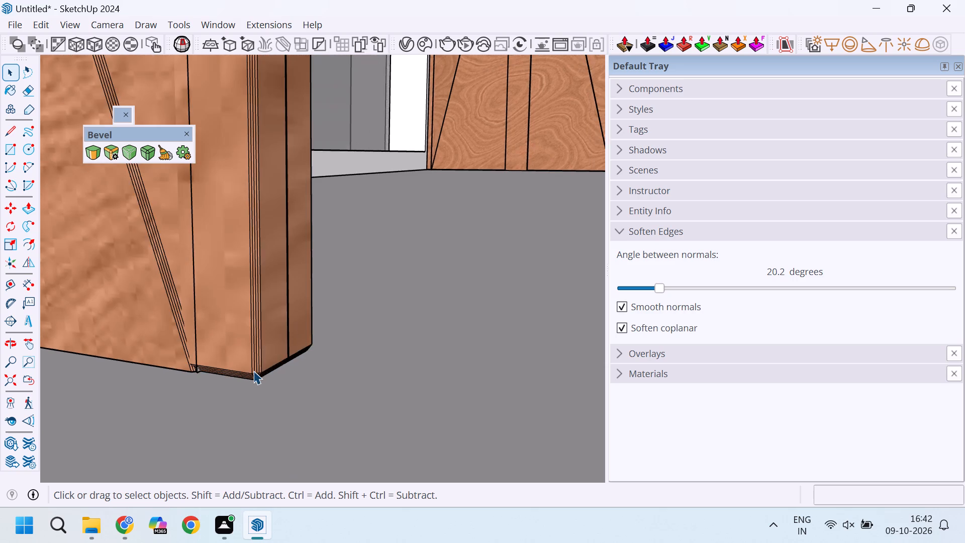
{"action": "scroll", "coordinate": [253, 371], "scroll_direction": "down", "scroll_amount": 6}
{"action": "scroll", "coordinate": [239, 395], "scroll_direction": "down", "scroll_amount": 20}
{"action": "scroll", "coordinate": [239, 395], "scroll_direction": "down", "scroll_amount": 9}
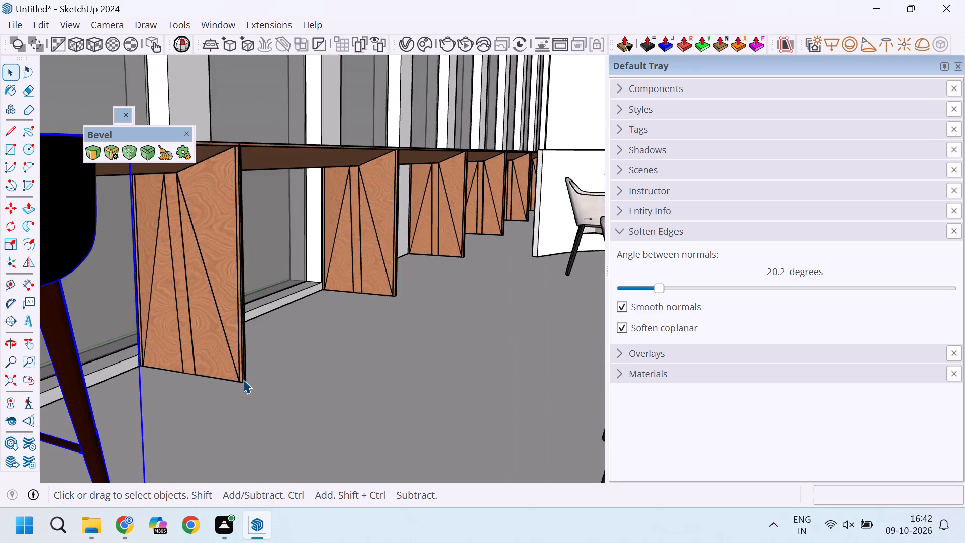
{"action": "scroll", "coordinate": [243, 380], "scroll_direction": "down", "scroll_amount": 3}
{"action": "scroll", "coordinate": [221, 171], "scroll_direction": "up", "scroll_amount": 11}
{"action": "scroll", "coordinate": [248, 333], "scroll_direction": "up", "scroll_amount": 16}
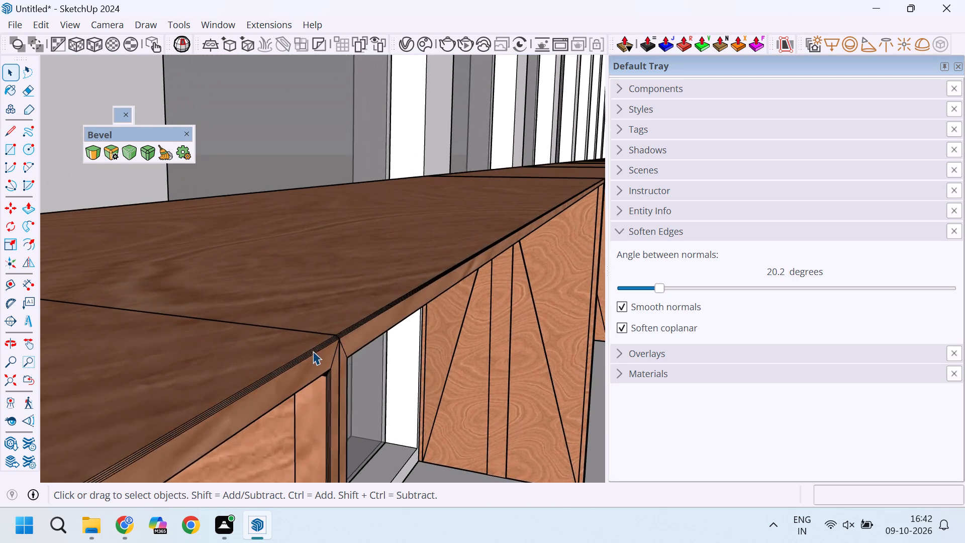
{"action": "scroll", "coordinate": [313, 351], "scroll_direction": "up", "scroll_amount": 1}
{"action": "scroll", "coordinate": [310, 374], "scroll_direction": "down", "scroll_amount": 5}
{"action": "scroll", "coordinate": [318, 387], "scroll_direction": "up", "scroll_amount": 4}
{"action": "scroll", "coordinate": [320, 378], "scroll_direction": "down", "scroll_amount": 9}
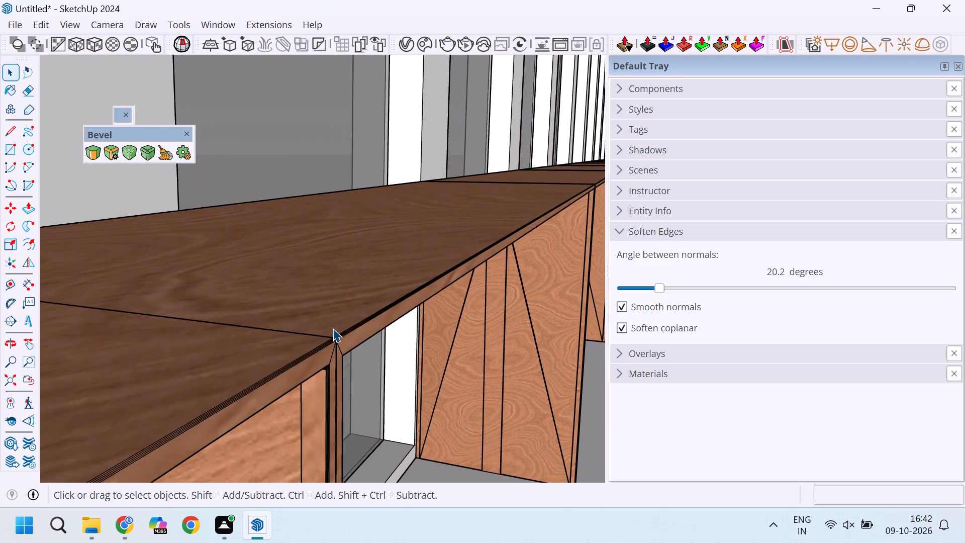
{"action": "scroll", "coordinate": [333, 328], "scroll_direction": "down", "scroll_amount": 16}
{"action": "scroll", "coordinate": [333, 327], "scroll_direction": "down", "scroll_amount": 12}
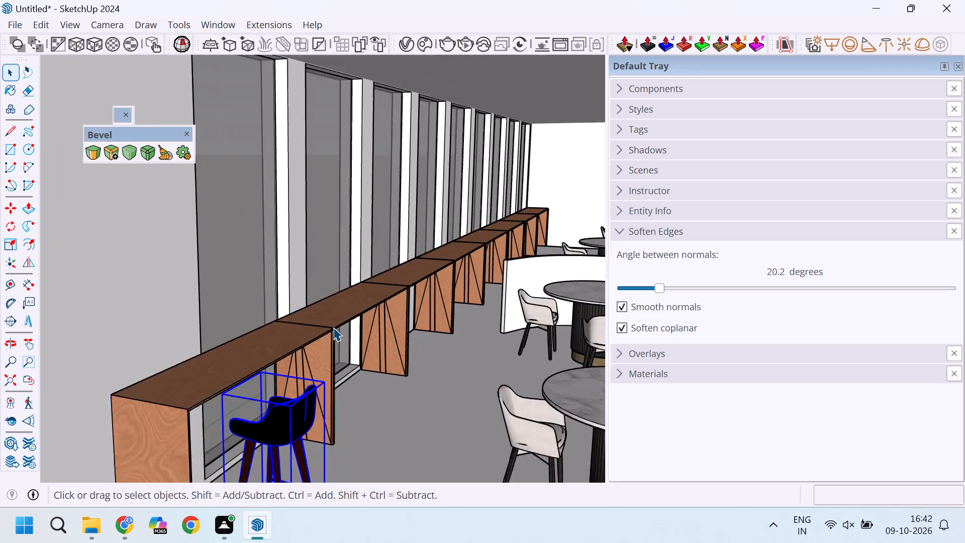
{"action": "scroll", "coordinate": [333, 327], "scroll_direction": "down", "scroll_amount": 14}
Copy the resized bar stool from its leg base along the green axis, about 44' 3" to the far end of the counter.
{"action": "scroll", "coordinate": [302, 356], "scroll_direction": "up", "scroll_amount": 12}
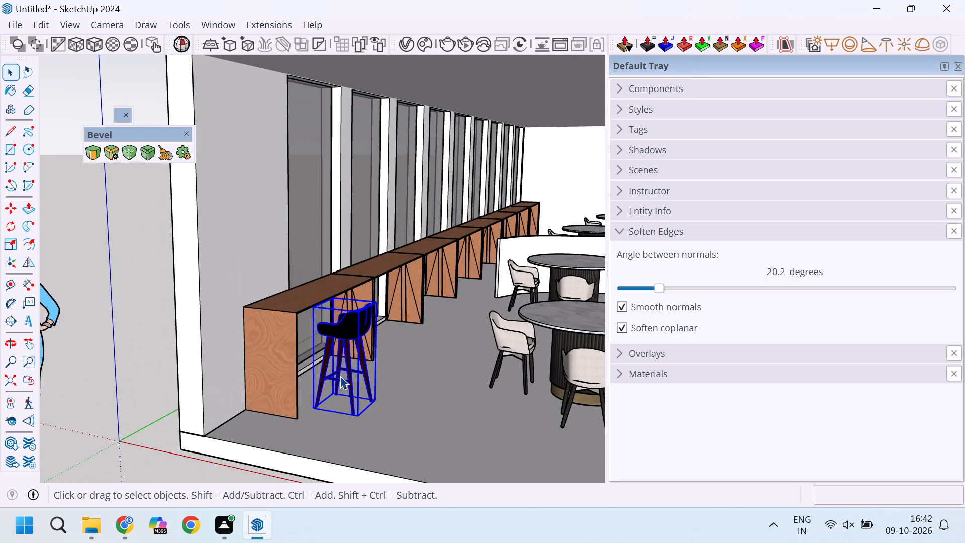
{"action": "scroll", "coordinate": [327, 390], "scroll_direction": "up", "scroll_amount": 9}
{"action": "scroll", "coordinate": [315, 435], "scroll_direction": "up", "scroll_amount": 7}
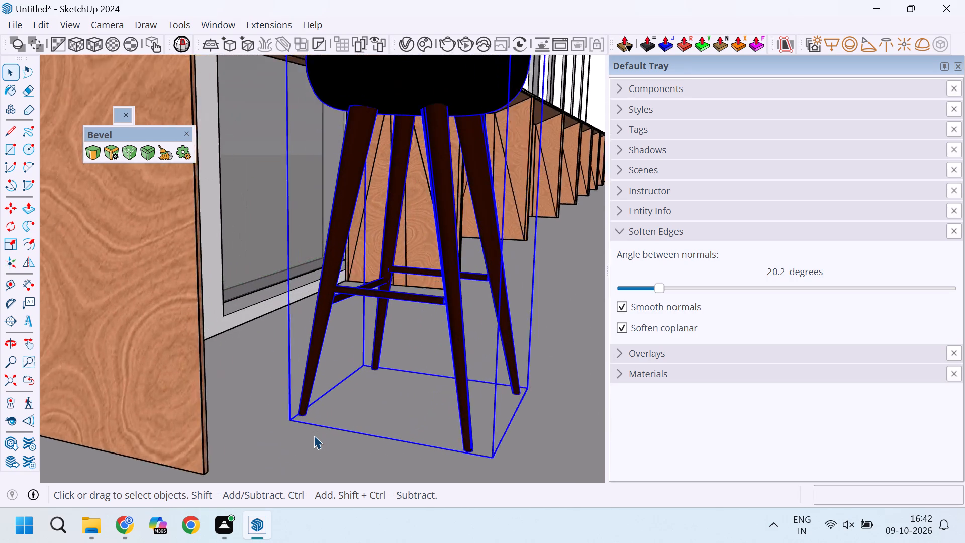
{"action": "key", "text": "m"}
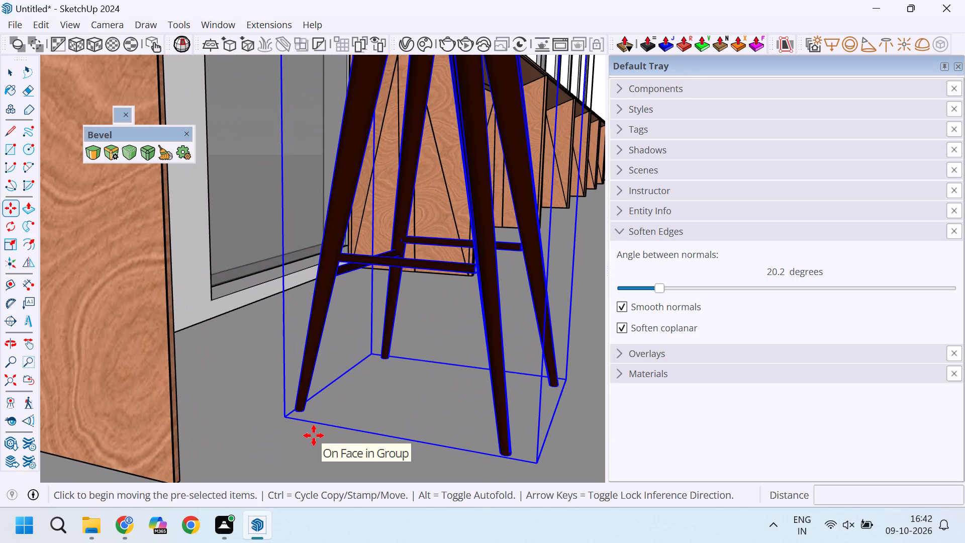
{"action": "scroll", "coordinate": [314, 435], "scroll_direction": "down", "scroll_amount": 15}
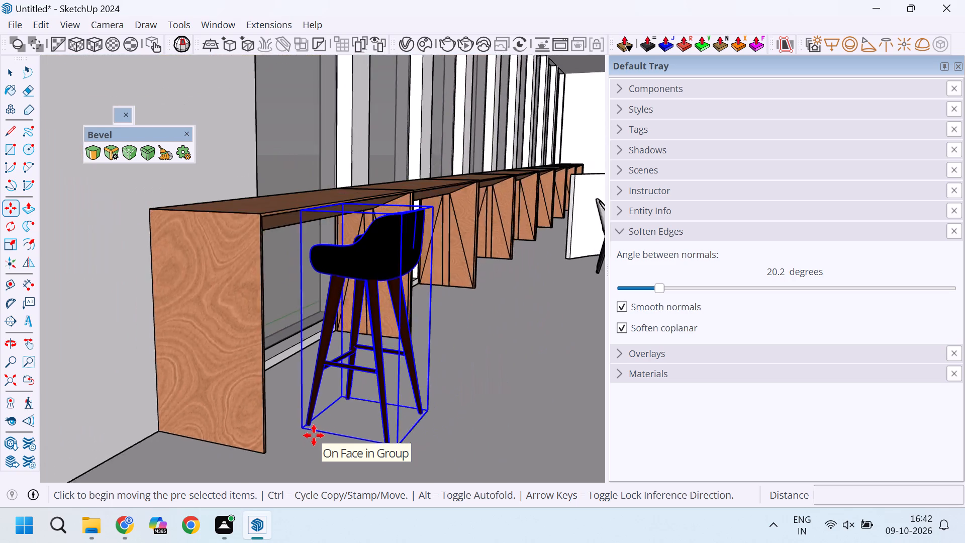
{"action": "scroll", "coordinate": [462, 363], "scroll_direction": "up", "scroll_amount": 5}
{"action": "middle_click_drag", "start_coordinate": [422, 382], "coordinate": [352, 406]}
{"action": "scroll", "coordinate": [343, 390], "scroll_direction": "down", "scroll_amount": 6}
{"action": "middle_click_drag", "start_coordinate": [398, 377], "coordinate": [262, 436]}
{"action": "scroll", "coordinate": [284, 402], "scroll_direction": "down", "scroll_amount": 5}
{"action": "scroll", "coordinate": [308, 276], "scroll_direction": "down", "scroll_amount": 20}
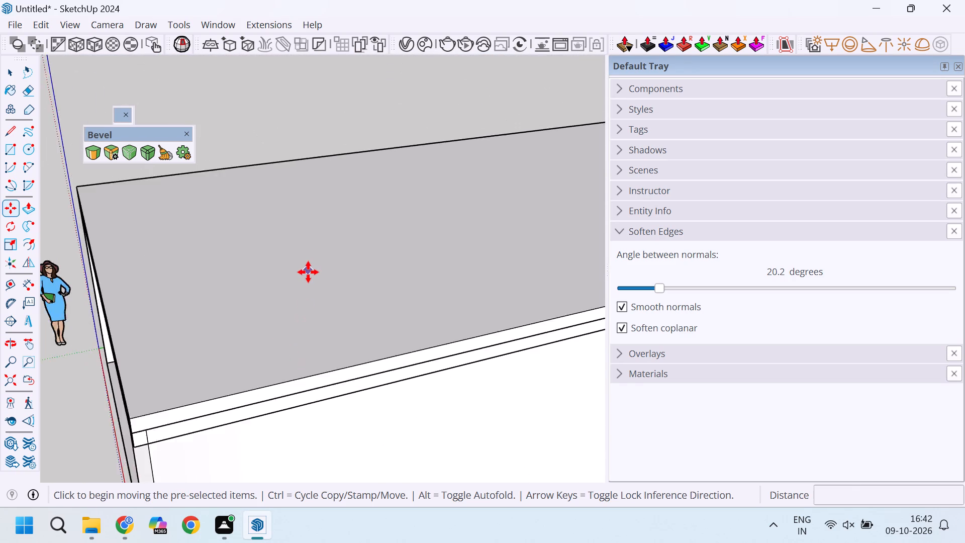
{"action": "scroll", "coordinate": [308, 272], "scroll_direction": "down", "scroll_amount": 4}
{"action": "scroll", "coordinate": [147, 335], "scroll_direction": "up", "scroll_amount": 20}
{"action": "scroll", "coordinate": [147, 335], "scroll_direction": "up", "scroll_amount": 2}
{"action": "scroll", "coordinate": [359, 314], "scroll_direction": "up", "scroll_amount": 7}
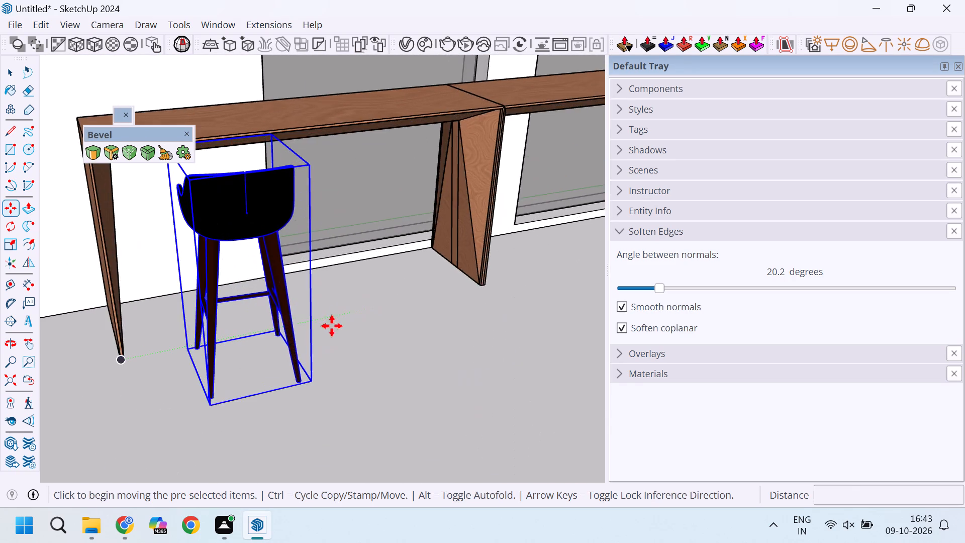
{"action": "middle_click_drag", "start_coordinate": [320, 331], "coordinate": [275, 335]}
{"action": "scroll", "coordinate": [273, 332], "scroll_direction": "up", "scroll_amount": 6}
{"action": "scroll", "coordinate": [340, 317], "scroll_direction": "up", "scroll_amount": 1}
{"action": "middle_click_drag", "start_coordinate": [327, 318], "coordinate": [276, 323]}
{"action": "middle_click", "coordinate": [276, 323]}
{"action": "scroll", "coordinate": [248, 315], "scroll_direction": "up", "scroll_amount": 11}
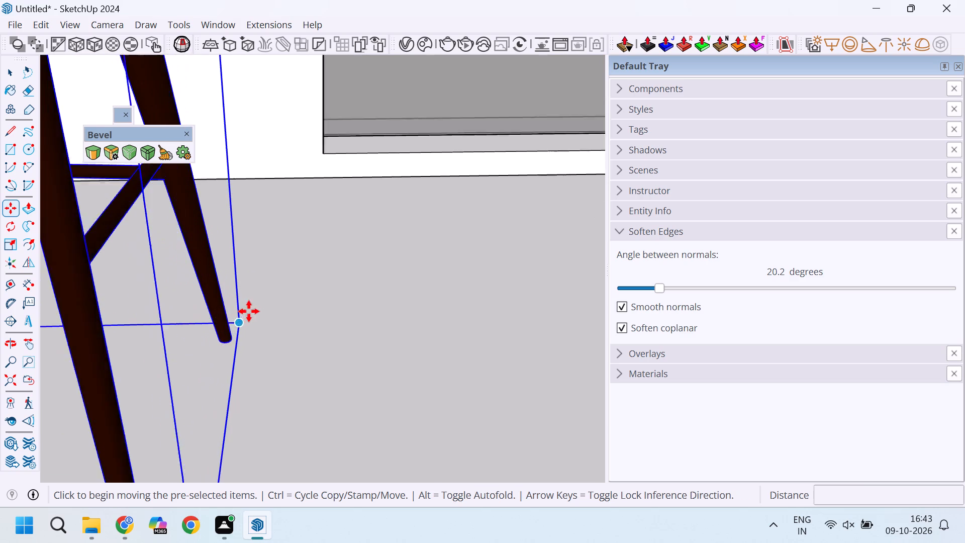
{"action": "scroll", "coordinate": [249, 311], "scroll_direction": "up", "scroll_amount": 8}
{"action": "left_click", "coordinate": [208, 352]}
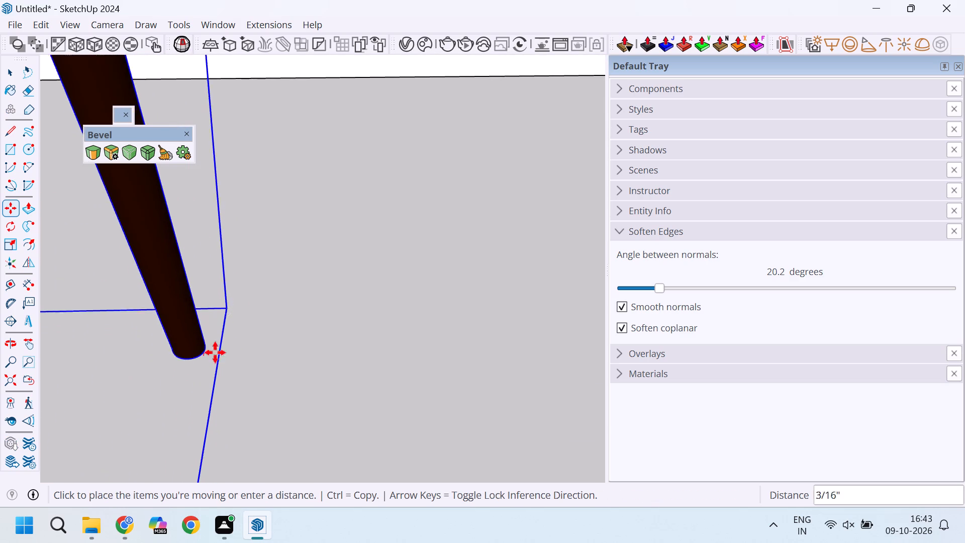
{"action": "scroll", "coordinate": [315, 353], "scroll_direction": "down", "scroll_amount": 10}
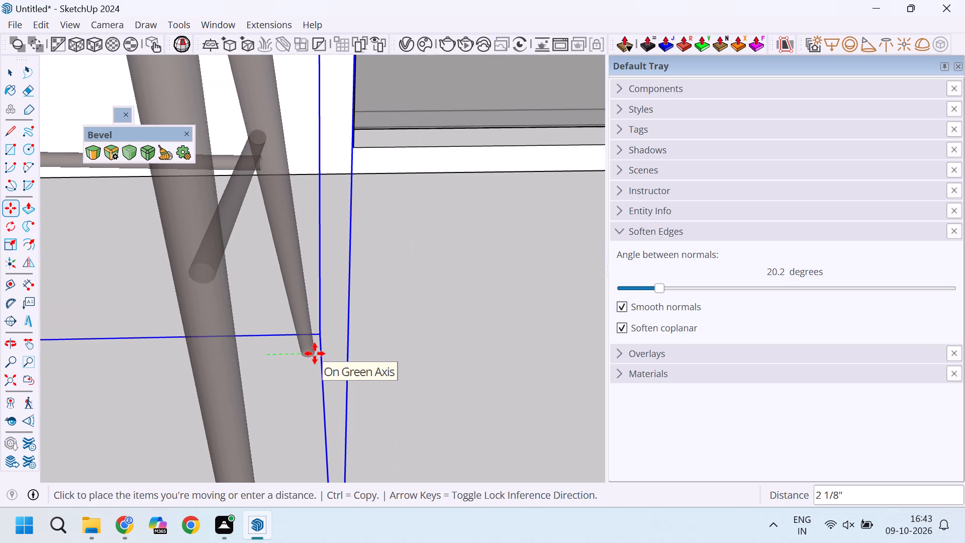
{"action": "scroll", "coordinate": [315, 353], "scroll_direction": "down", "scroll_amount": 9}
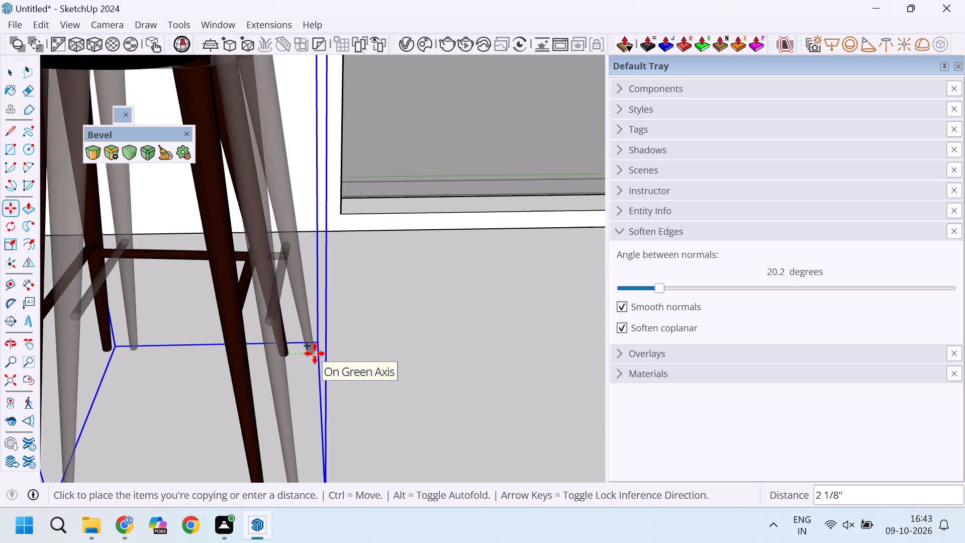
{"action": "scroll", "coordinate": [315, 353], "scroll_direction": "down", "scroll_amount": 16}
{"action": "scroll", "coordinate": [315, 353], "scroll_direction": "down", "scroll_amount": 5}
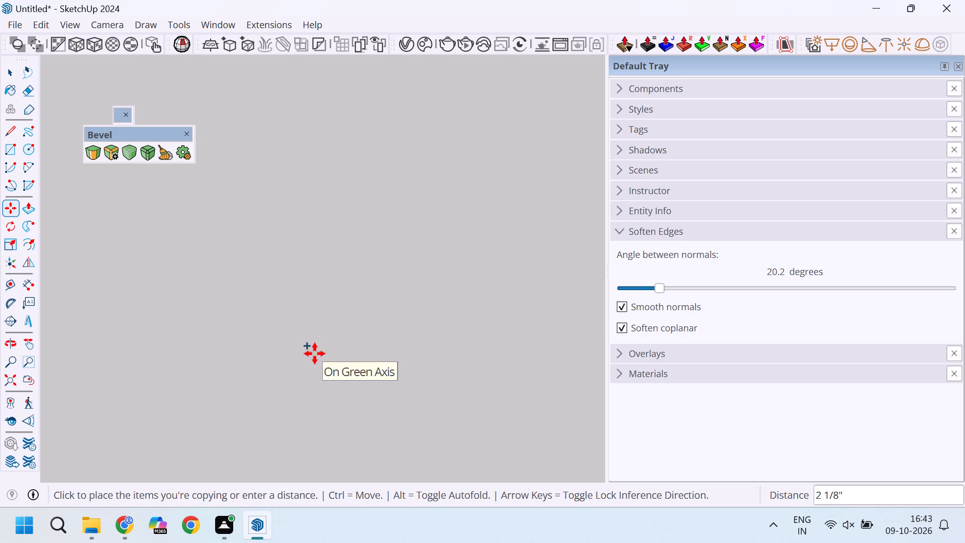
{"action": "scroll", "coordinate": [315, 353], "scroll_direction": "down", "scroll_amount": 20}
{"action": "scroll", "coordinate": [315, 353], "scroll_direction": "down", "scroll_amount": 16}
{"action": "scroll", "coordinate": [315, 353], "scroll_direction": "down", "scroll_amount": 17}
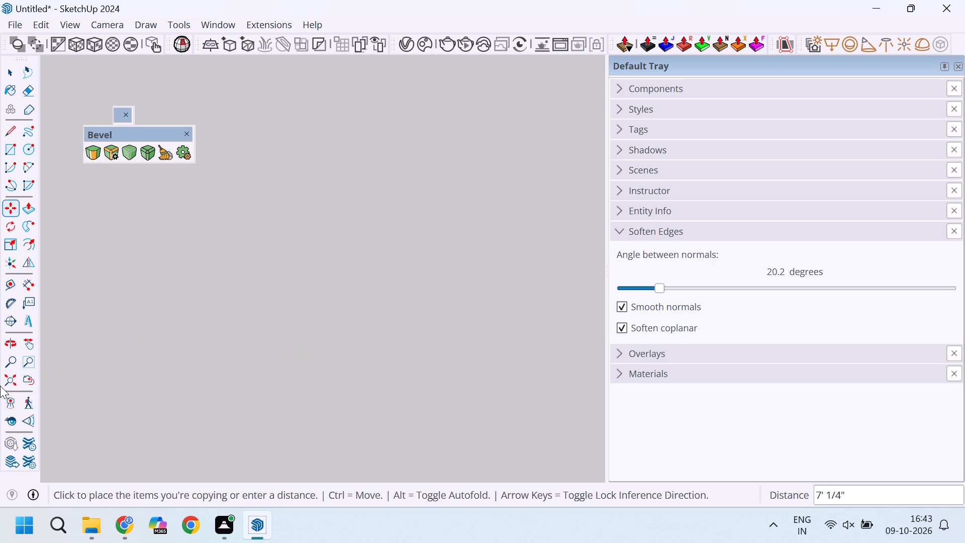
{"action": "left_click", "coordinate": [6, 377]}
{"action": "middle_click_drag", "start_coordinate": [140, 369], "coordinate": [470, 298]}
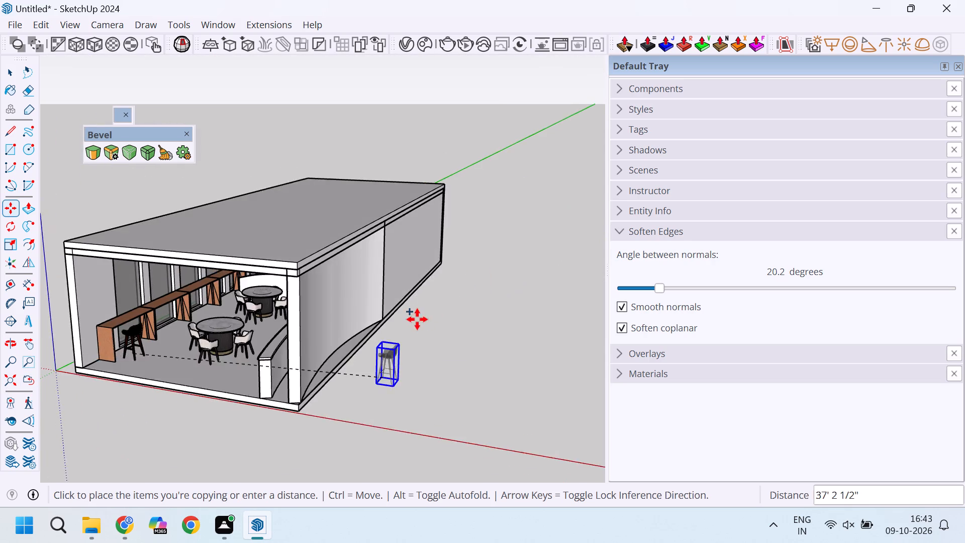
{"action": "scroll", "coordinate": [227, 336], "scroll_direction": "up", "scroll_amount": 20}
{"action": "scroll", "coordinate": [227, 336], "scroll_direction": "up", "scroll_amount": 6}
{"action": "scroll", "coordinate": [372, 213], "scroll_direction": "up", "scroll_amount": 7}
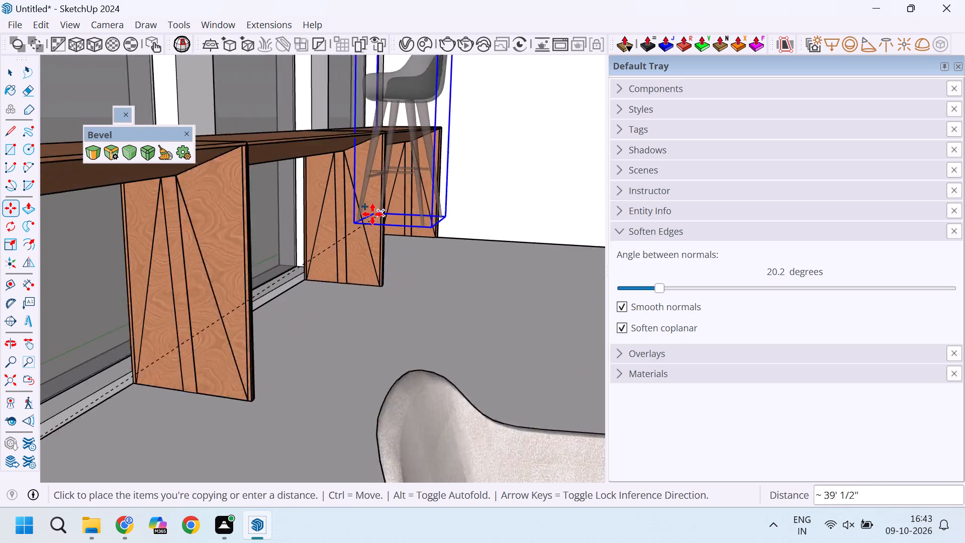
{"action": "scroll", "coordinate": [437, 262], "scroll_direction": "up", "scroll_amount": 6}
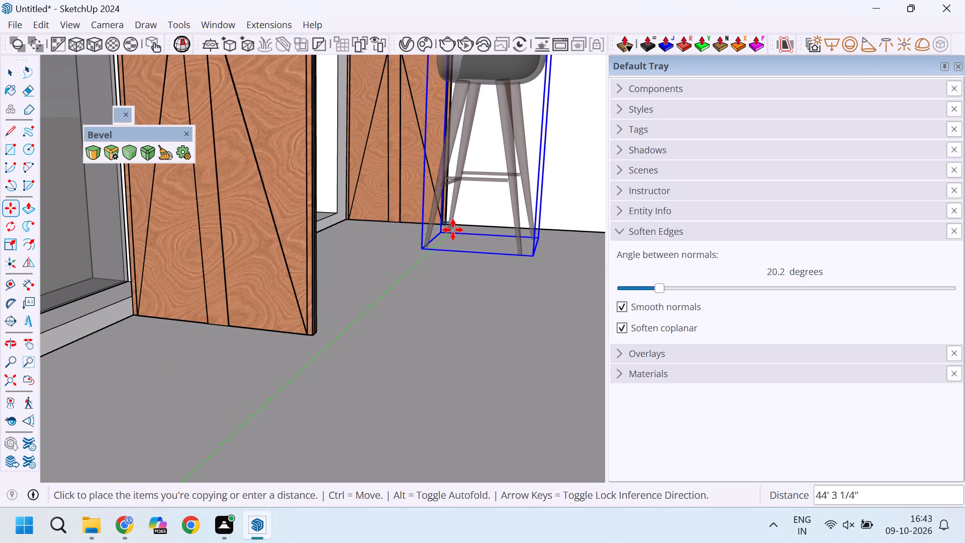
{"action": "left_click", "coordinate": [453, 230]}
Array the copied bar stool by dividing the copy distance into 11 equal intervals along the counter.
{"action": "scroll", "coordinate": [392, 297], "scroll_direction": "down", "scroll_amount": 11}
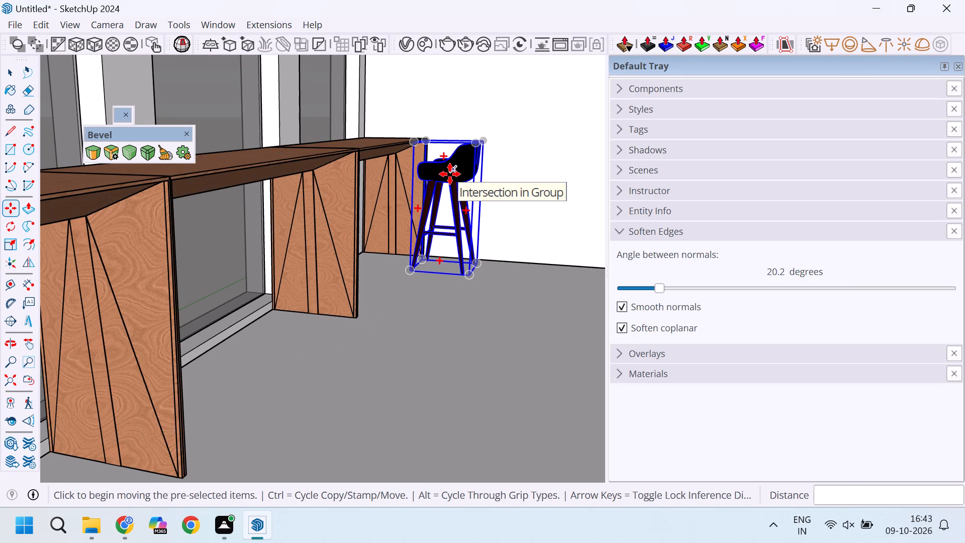
{"action": "type", "text": "11/"}
{"action": "key", "text": "Return"}
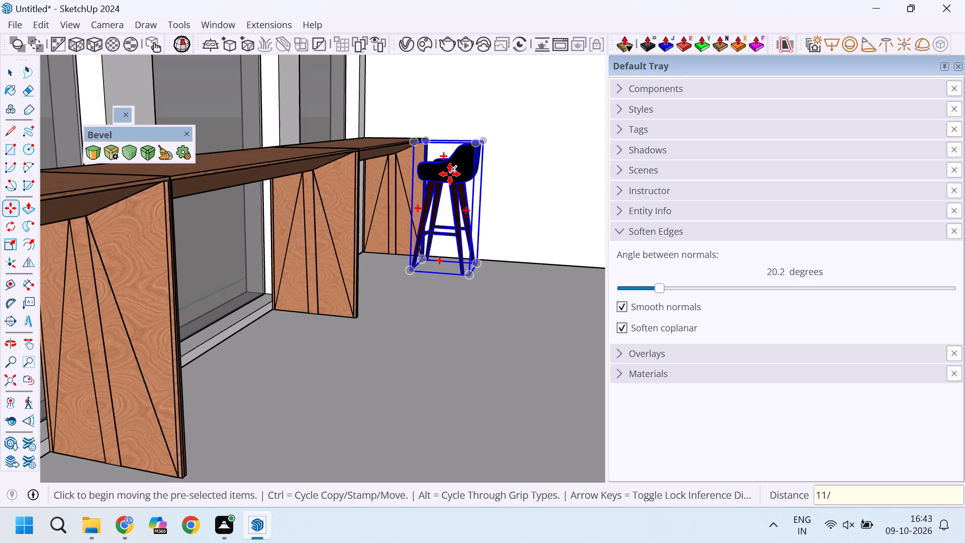
{"action": "key", "text": "space"}
Examine the new row of bar stools along the window counter for spacing and alignment, from the near end to the far end.
{"action": "scroll", "coordinate": [451, 242], "scroll_direction": "down", "scroll_amount": 2}
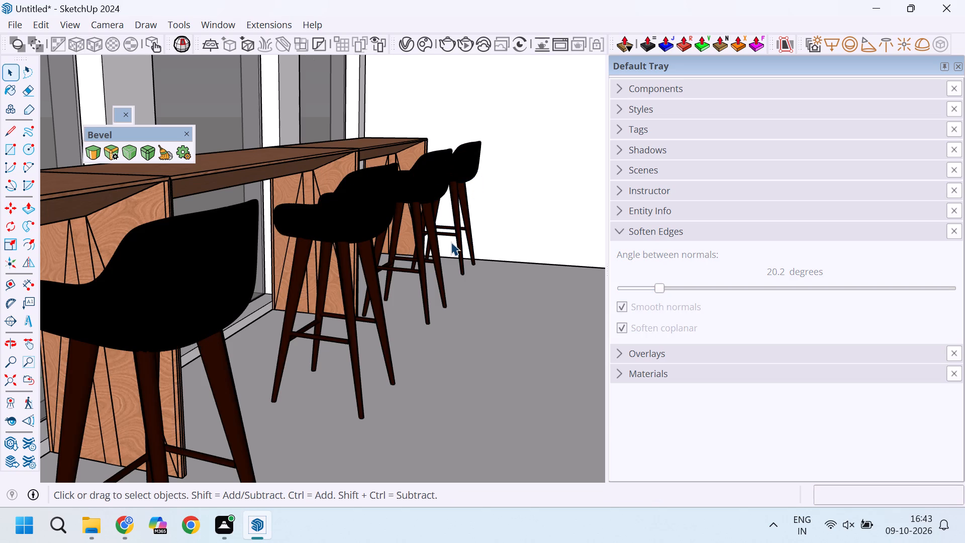
{"action": "scroll", "coordinate": [451, 242], "scroll_direction": "down", "scroll_amount": 17}
{"action": "scroll", "coordinate": [317, 348], "scroll_direction": "down", "scroll_amount": 4}
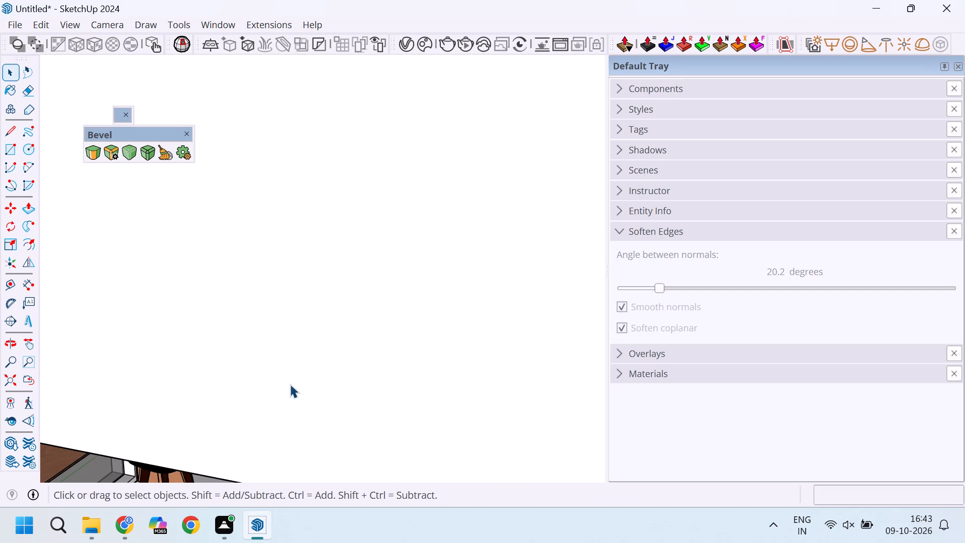
{"action": "scroll", "coordinate": [311, 370], "scroll_direction": "down", "scroll_amount": 6}
{"action": "scroll", "coordinate": [260, 296], "scroll_direction": "down", "scroll_amount": 11}
{"action": "scroll", "coordinate": [161, 424], "scroll_direction": "down", "scroll_amount": 14}
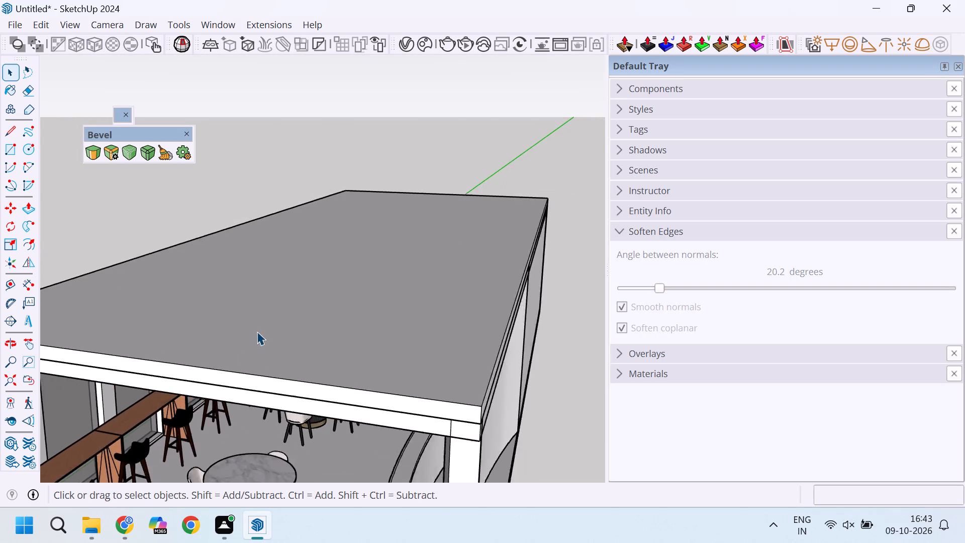
{"action": "scroll", "coordinate": [257, 331], "scroll_direction": "down", "scroll_amount": 4}
{"action": "scroll", "coordinate": [159, 434], "scroll_direction": "up", "scroll_amount": 11}
{"action": "scroll", "coordinate": [229, 368], "scroll_direction": "up", "scroll_amount": 4}
{"action": "middle_click_drag", "start_coordinate": [240, 357], "coordinate": [210, 386]}
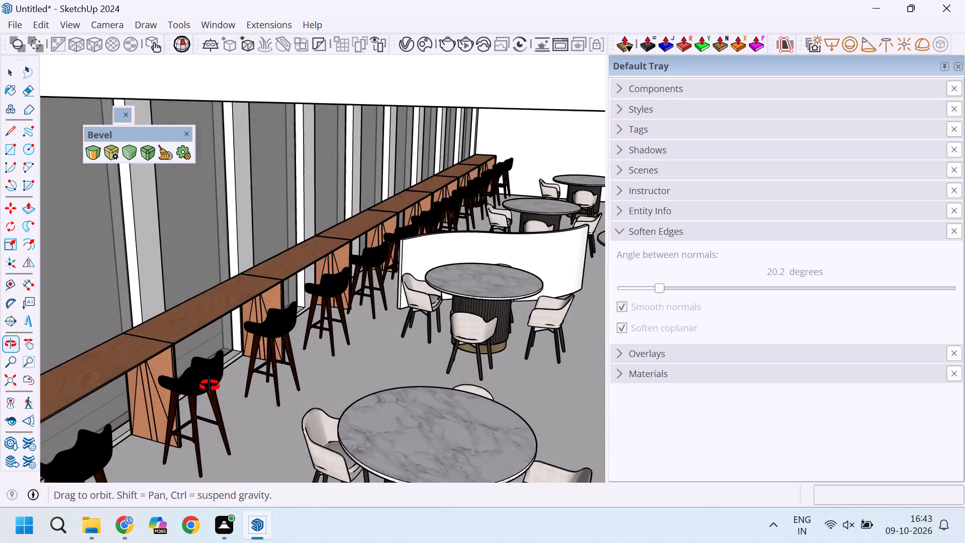
{"action": "middle_click_drag", "start_coordinate": [210, 386], "coordinate": [254, 350]}
{"action": "scroll", "coordinate": [320, 314], "scroll_direction": "down", "scroll_amount": 6}
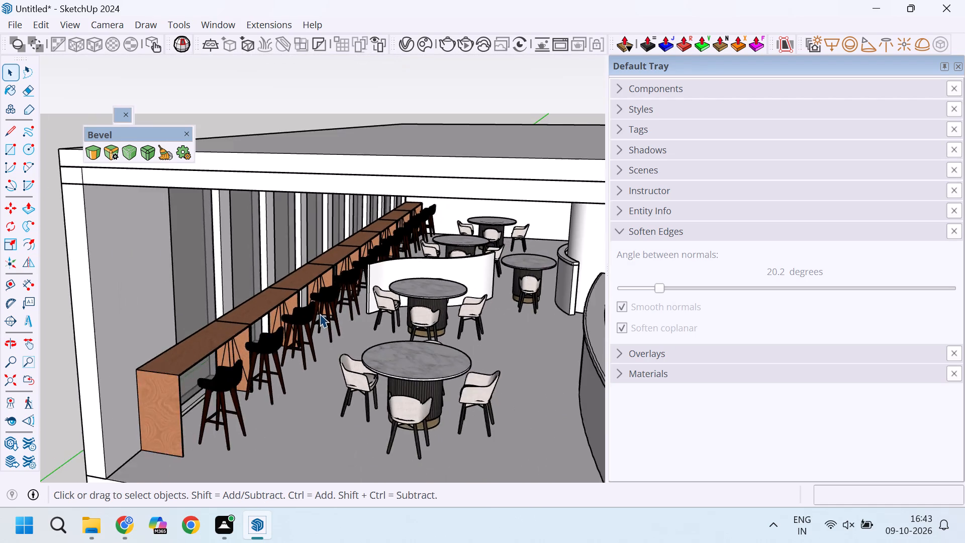
{"action": "scroll", "coordinate": [320, 314], "scroll_direction": "down", "scroll_amount": 7}
{"action": "left_click", "coordinate": [208, 439]}
{"action": "scroll", "coordinate": [256, 360], "scroll_direction": "up", "scroll_amount": 10}
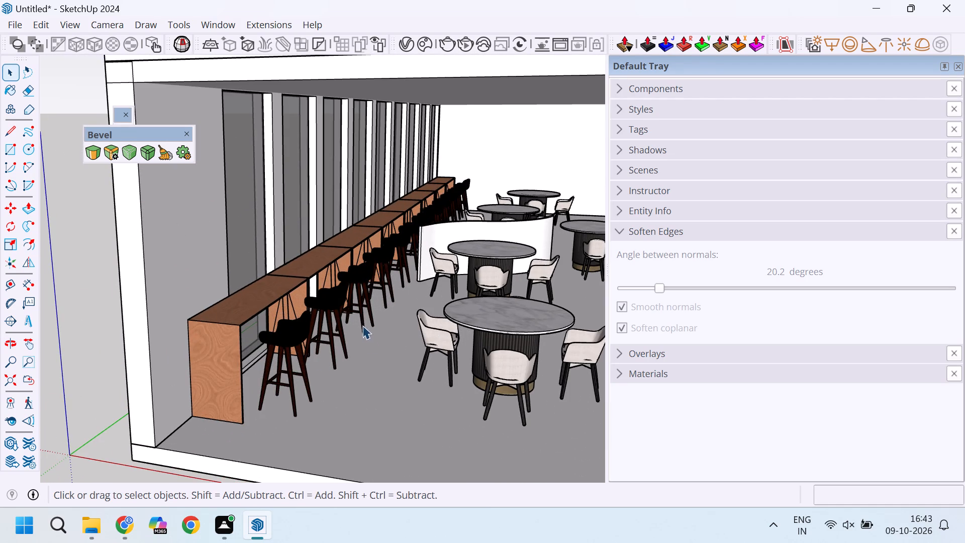
{"action": "middle_click_drag", "start_coordinate": [350, 326], "coordinate": [388, 293]}
{"action": "scroll", "coordinate": [425, 204], "scroll_direction": "up", "scroll_amount": 10}
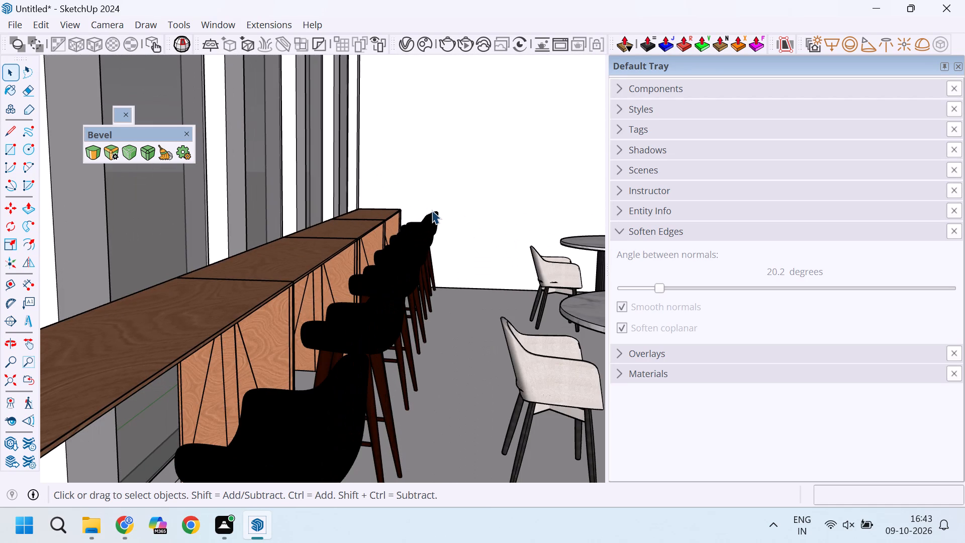
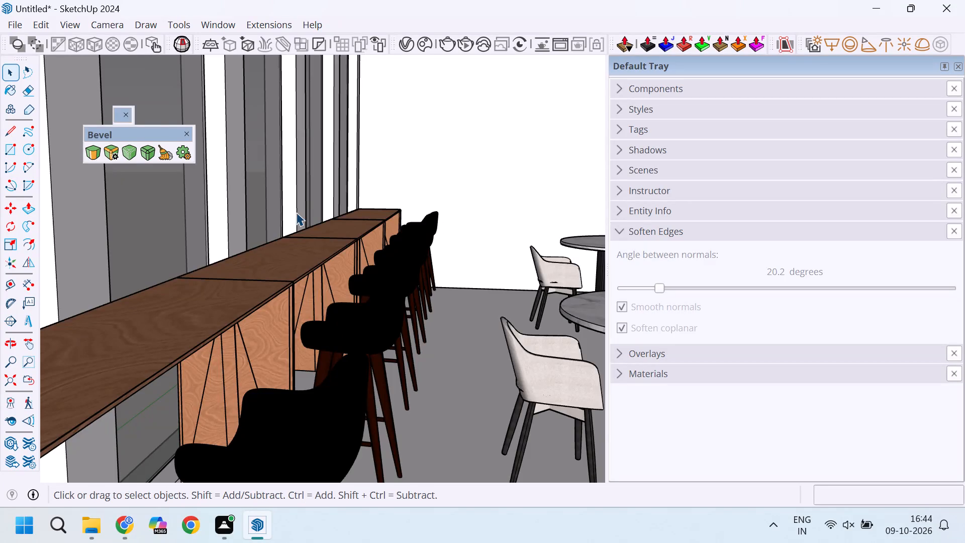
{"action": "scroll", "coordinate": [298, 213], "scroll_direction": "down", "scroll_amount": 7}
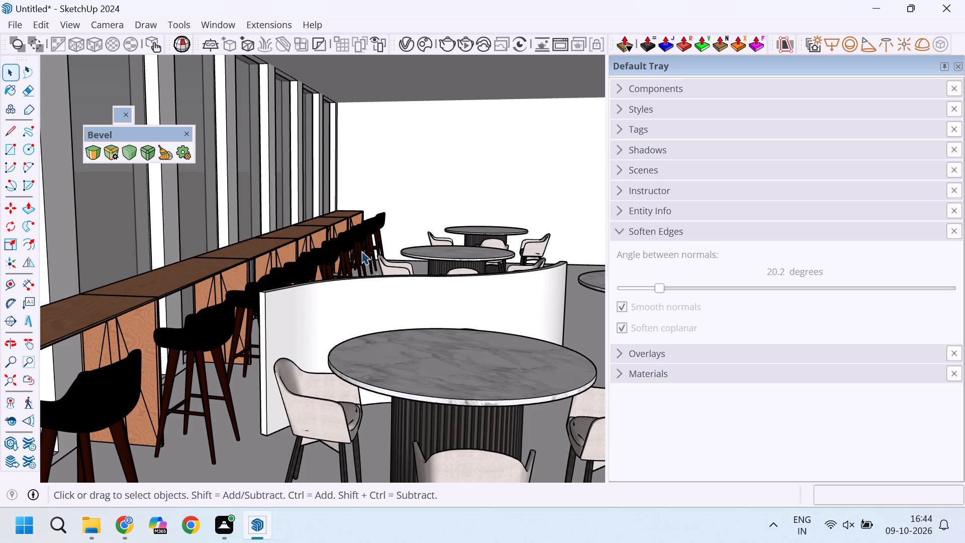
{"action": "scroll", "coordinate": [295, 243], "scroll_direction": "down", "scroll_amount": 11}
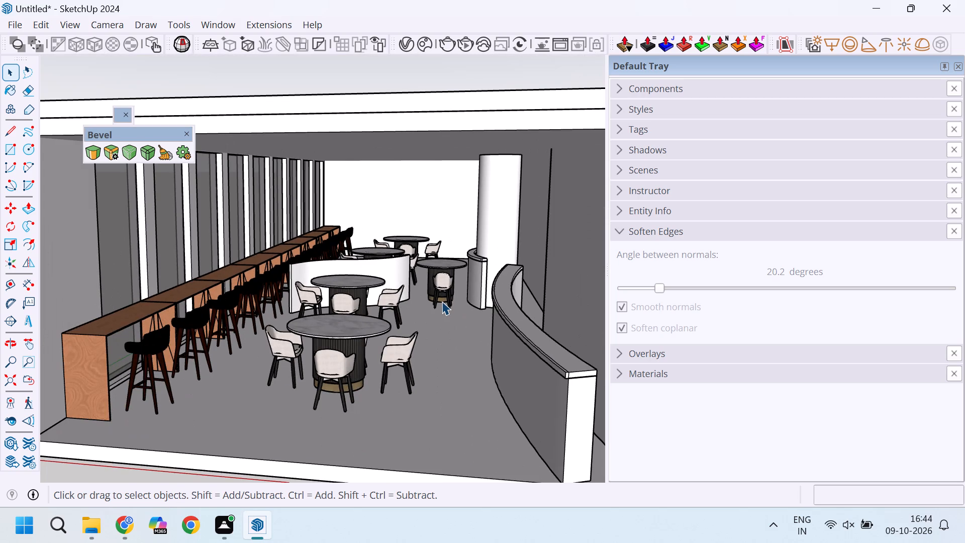
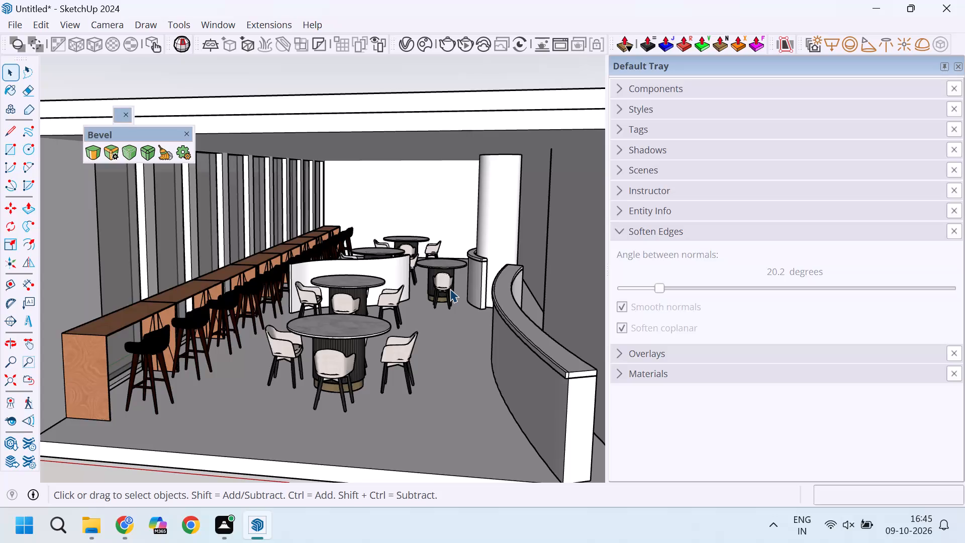
Copy the white curved partition behind the second dining table about 17' 4" along the green axis towards the rear tables.
{"action": "scroll", "coordinate": [228, 283], "scroll_direction": "up", "scroll_amount": 2}
{"action": "scroll", "coordinate": [258, 293], "scroll_direction": "down", "scroll_amount": 2}
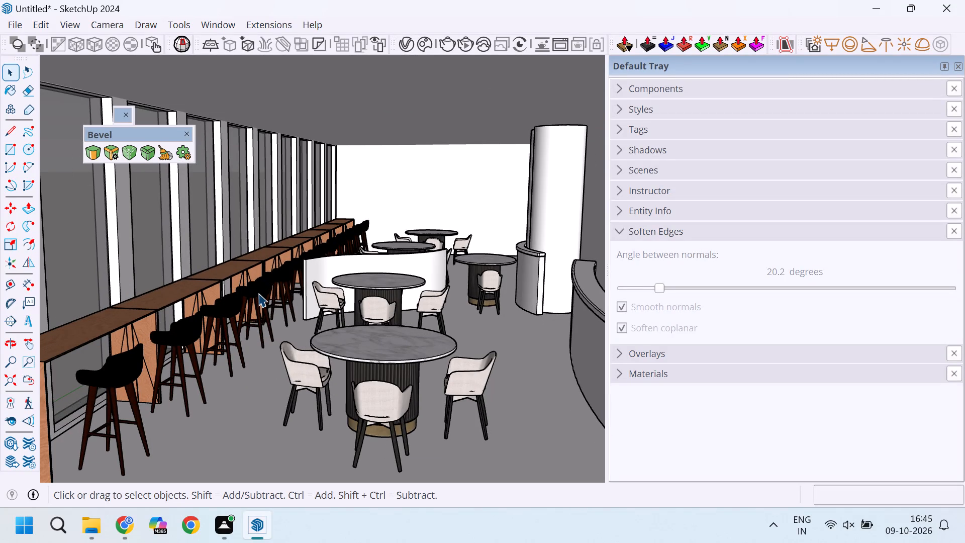
{"action": "scroll", "coordinate": [266, 291], "scroll_direction": "down", "scroll_amount": 4}
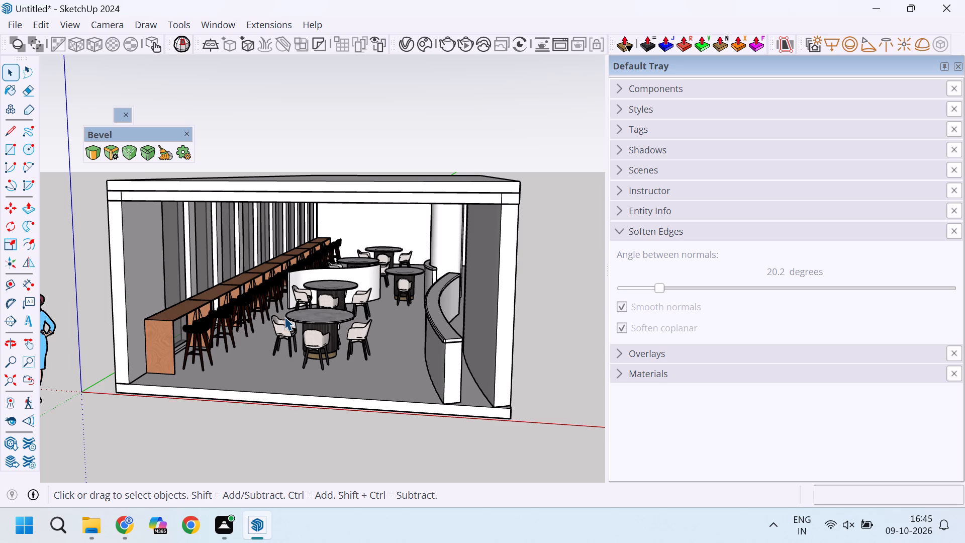
{"action": "scroll", "coordinate": [339, 274], "scroll_direction": "up", "scroll_amount": 4}
{"action": "middle_click_drag", "start_coordinate": [359, 278], "coordinate": [385, 337]}
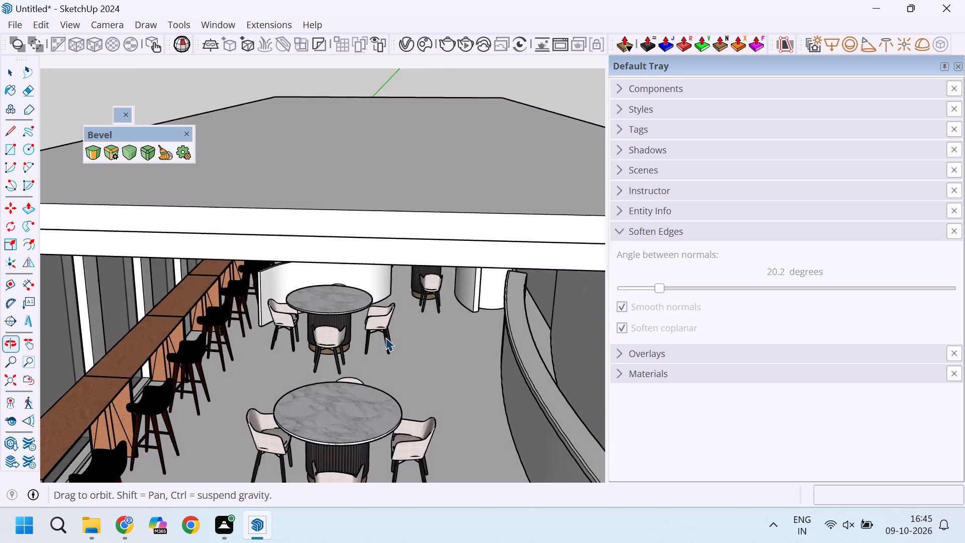
{"action": "middle_click", "coordinate": [385, 337]}
{"action": "middle_click_drag", "start_coordinate": [335, 415], "coordinate": [318, 347]}
{"action": "scroll", "coordinate": [384, 282], "scroll_direction": "up", "scroll_amount": 4}
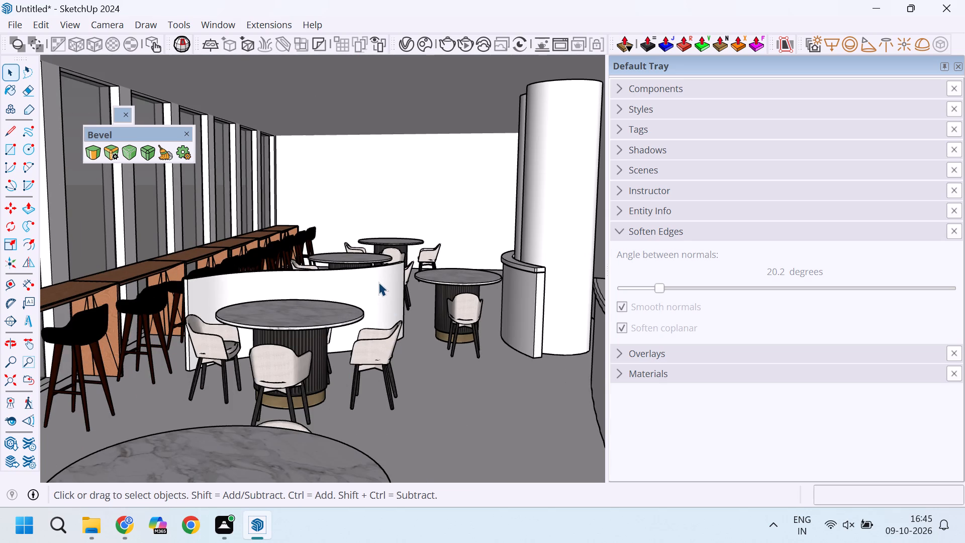
{"action": "scroll", "coordinate": [378, 281], "scroll_direction": "up", "scroll_amount": 5}
{"action": "left_click", "coordinate": [378, 281]}
{"action": "scroll", "coordinate": [378, 281], "scroll_direction": "down", "scroll_amount": 4}
{"action": "scroll", "coordinate": [119, 249], "scroll_direction": "up", "scroll_amount": 3}
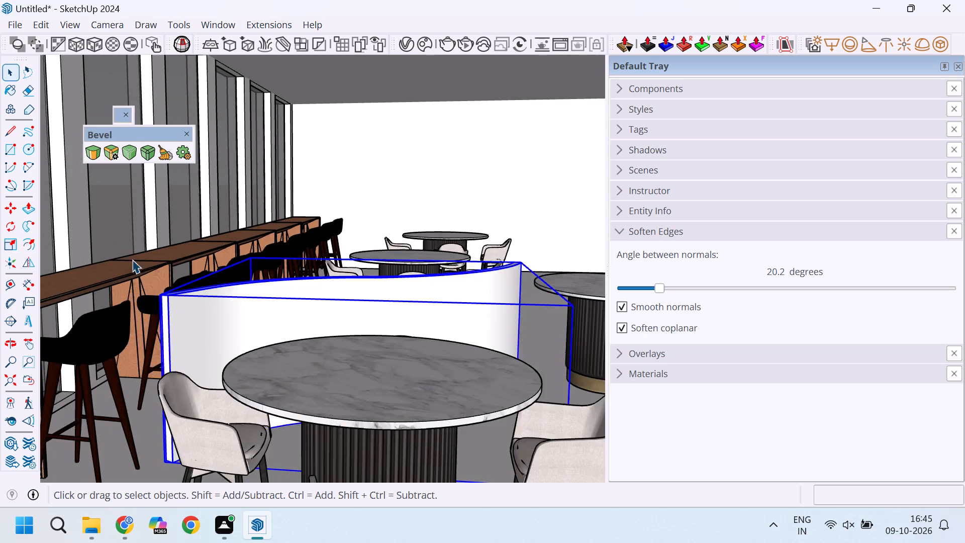
{"action": "scroll", "coordinate": [137, 267], "scroll_direction": "up", "scroll_amount": 5}
{"action": "scroll", "coordinate": [174, 301], "scroll_direction": "up", "scroll_amount": 3}
{"action": "key", "text": "m"}
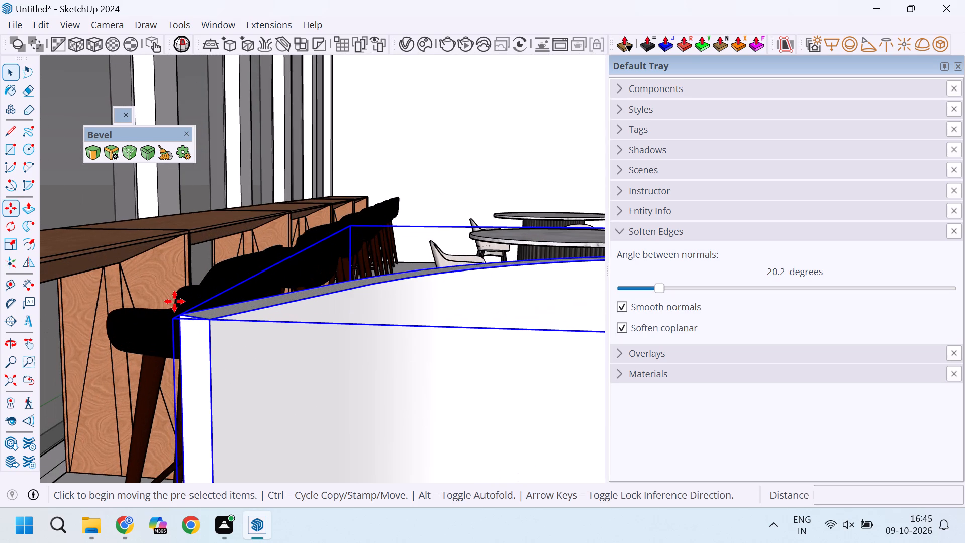
{"action": "scroll", "coordinate": [174, 301], "scroll_direction": "up", "scroll_amount": 3}
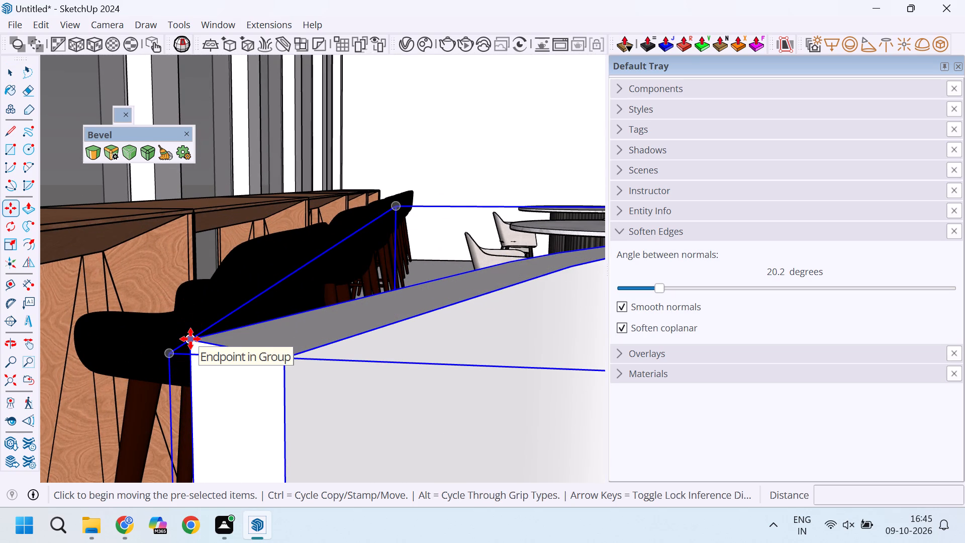
{"action": "left_click", "coordinate": [191, 340]}
{"action": "scroll", "coordinate": [275, 246], "scroll_direction": "down", "scroll_amount": 9}
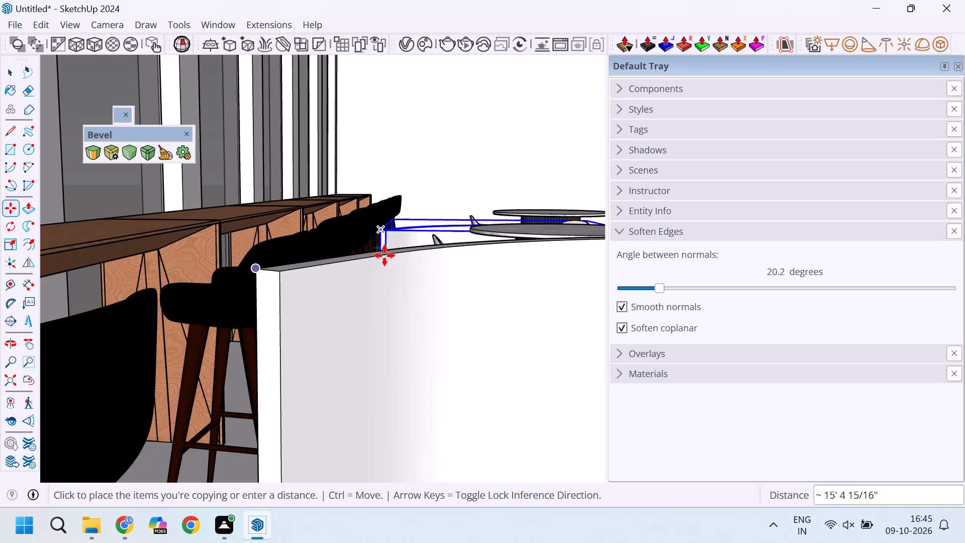
{"action": "scroll", "coordinate": [384, 255], "scroll_direction": "down", "scroll_amount": 5}
{"action": "scroll", "coordinate": [460, 194], "scroll_direction": "up", "scroll_amount": 11}
{"action": "scroll", "coordinate": [441, 261], "scroll_direction": "down", "scroll_amount": 8}
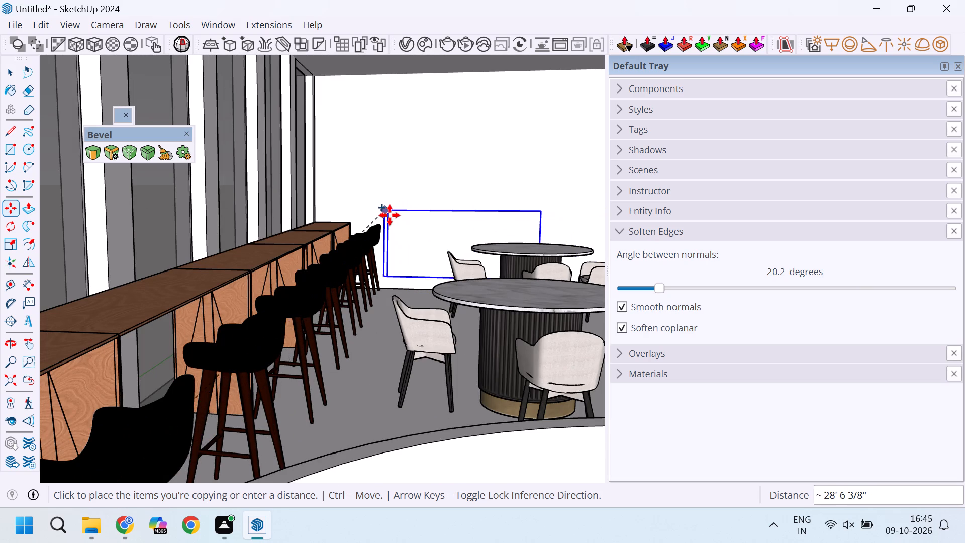
{"action": "scroll", "coordinate": [397, 262], "scroll_direction": "down", "scroll_amount": 4}
{"action": "scroll", "coordinate": [410, 220], "scroll_direction": "down", "scroll_amount": 5}
{"action": "scroll", "coordinate": [396, 245], "scroll_direction": "up", "scroll_amount": 4}
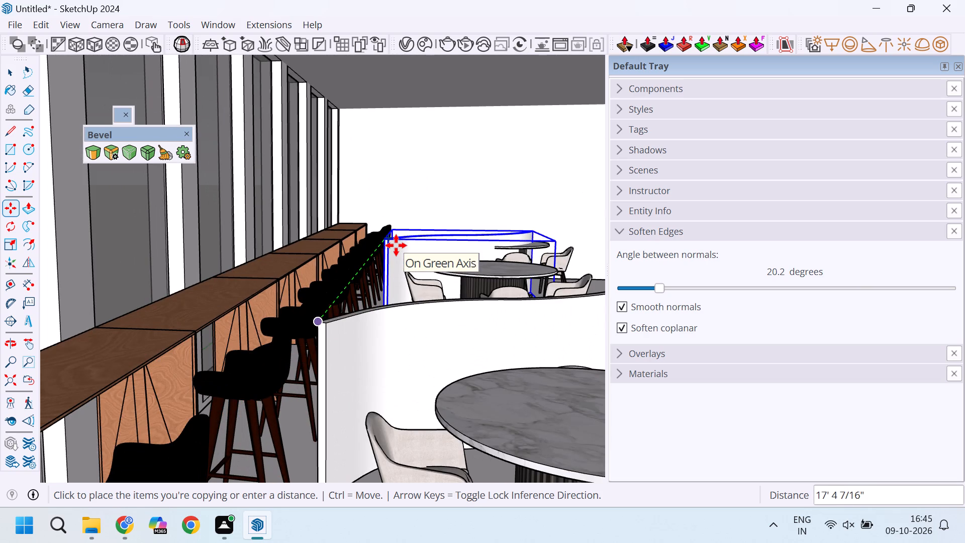
{"action": "left_click", "coordinate": [396, 245]}
Move the copied curved partition about 3' 5" so it stands between the two rearmost dining tables.
{"action": "scroll", "coordinate": [534, 224], "scroll_direction": "up", "scroll_amount": 5}
{"action": "middle_click_drag", "start_coordinate": [531, 251], "coordinate": [534, 287]}
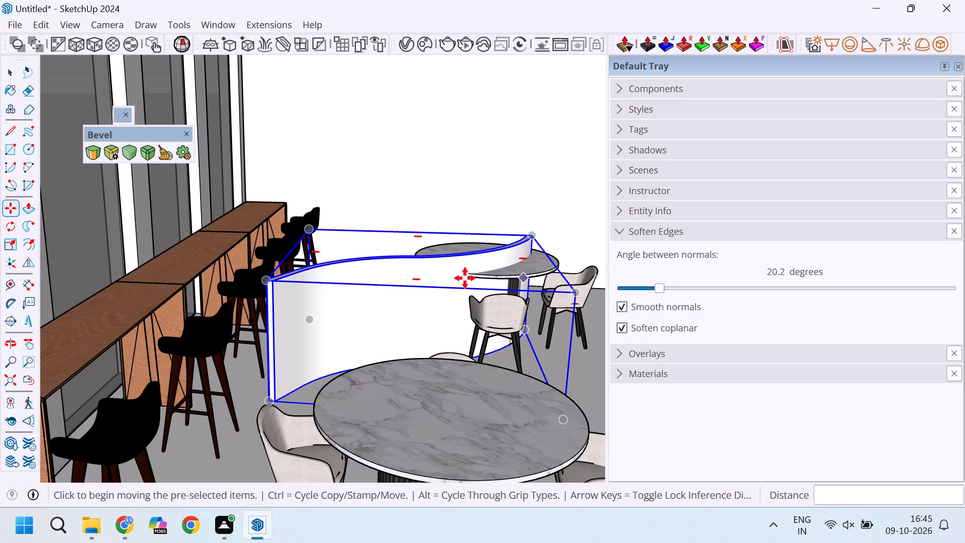
{"action": "scroll", "coordinate": [537, 218], "scroll_direction": "up", "scroll_amount": 4}
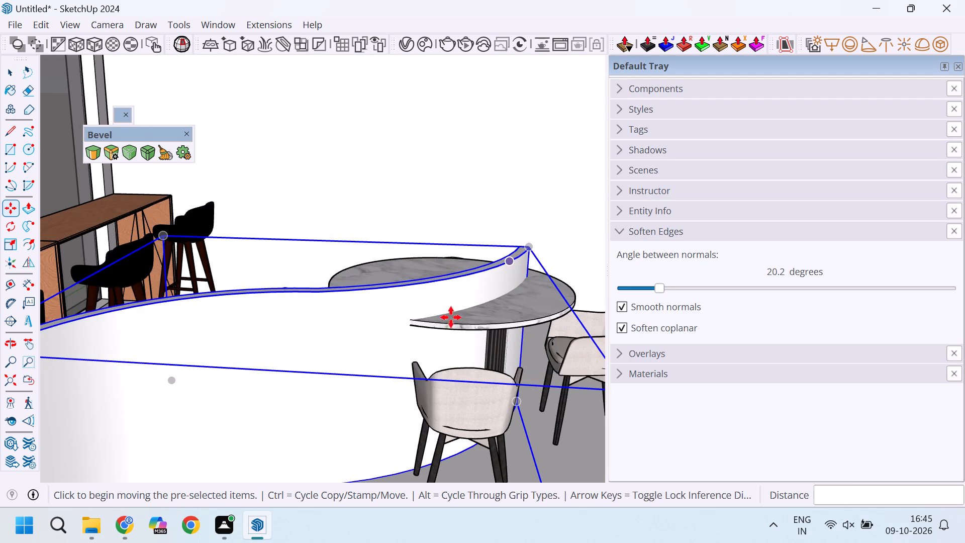
{"action": "scroll", "coordinate": [414, 328], "scroll_direction": "down", "scroll_amount": 4}
{"action": "scroll", "coordinate": [510, 249], "scroll_direction": "up", "scroll_amount": 8}
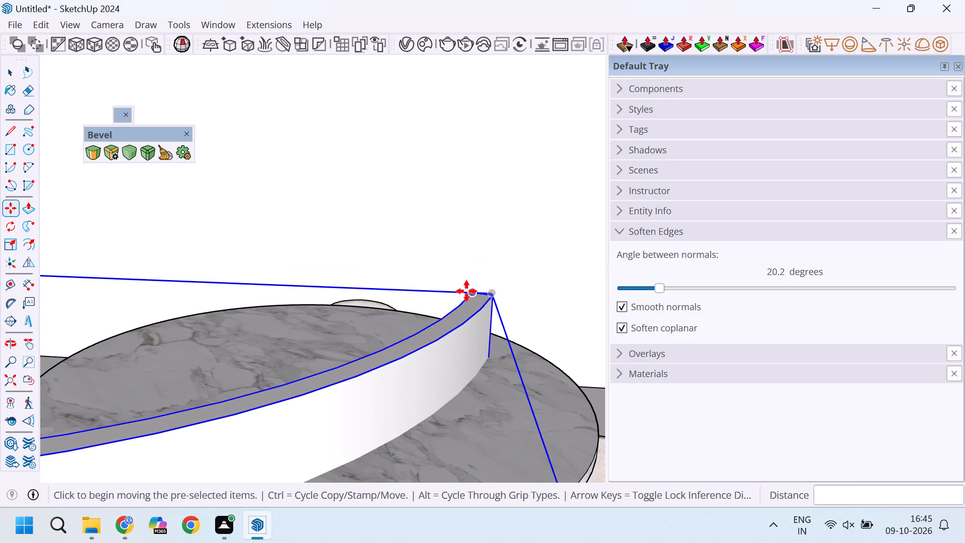
{"action": "left_click", "coordinate": [466, 291]}
{"action": "scroll", "coordinate": [466, 291], "scroll_direction": "down", "scroll_amount": 7}
{"action": "scroll", "coordinate": [497, 318], "scroll_direction": "down", "scroll_amount": 8}
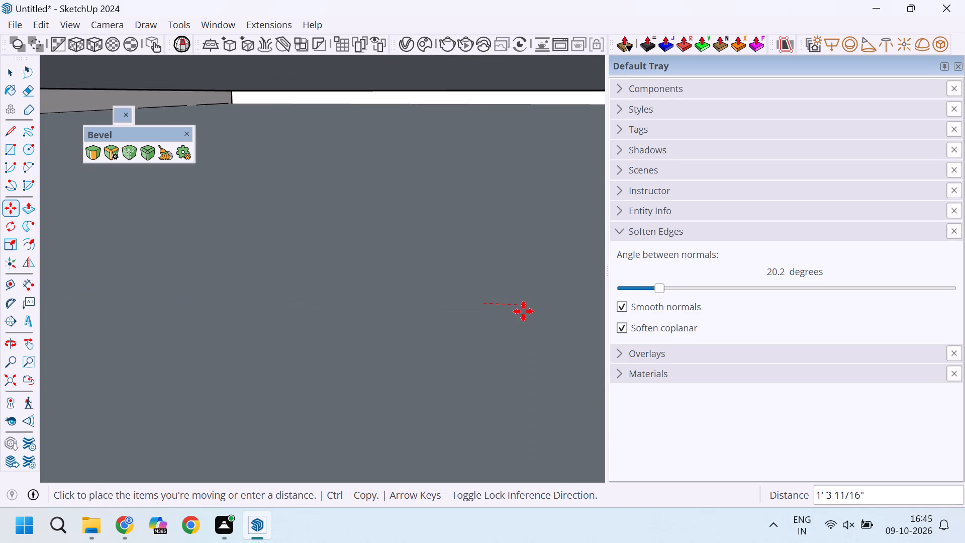
{"action": "scroll", "coordinate": [513, 304], "scroll_direction": "down", "scroll_amount": 5}
{"action": "scroll", "coordinate": [516, 311], "scroll_direction": "down", "scroll_amount": 20}
{"action": "scroll", "coordinate": [516, 311], "scroll_direction": "down", "scroll_amount": 7}
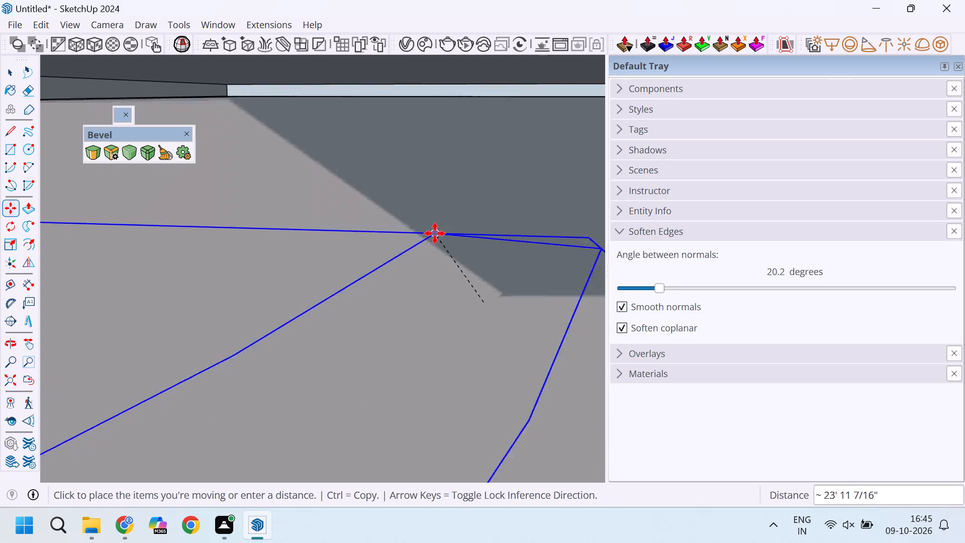
{"action": "scroll", "coordinate": [435, 233], "scroll_direction": "down", "scroll_amount": 20}
{"action": "scroll", "coordinate": [435, 233], "scroll_direction": "down", "scroll_amount": 17}
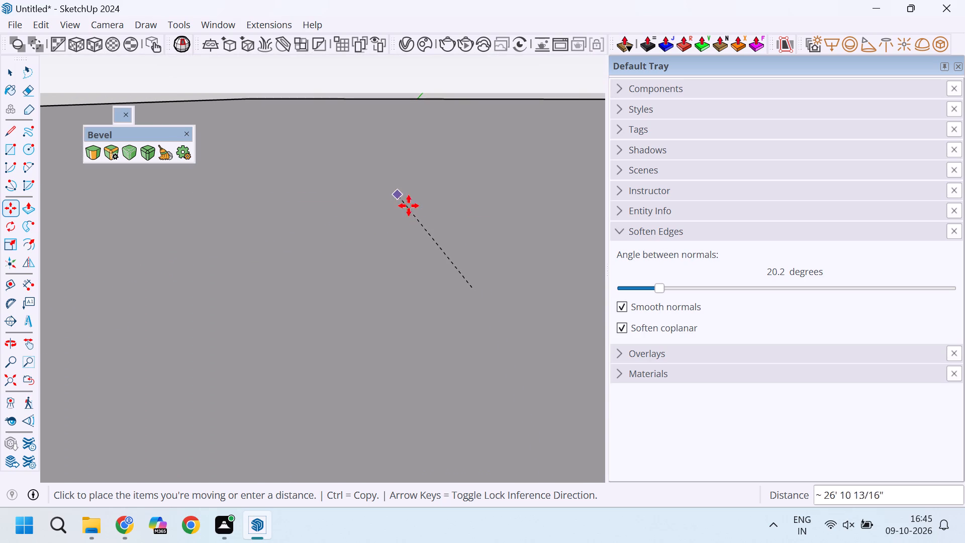
{"action": "scroll", "coordinate": [430, 247], "scroll_direction": "down", "scroll_amount": 6}
{"action": "scroll", "coordinate": [423, 193], "scroll_direction": "down", "scroll_amount": 20}
{"action": "scroll", "coordinate": [423, 193], "scroll_direction": "down", "scroll_amount": 5}
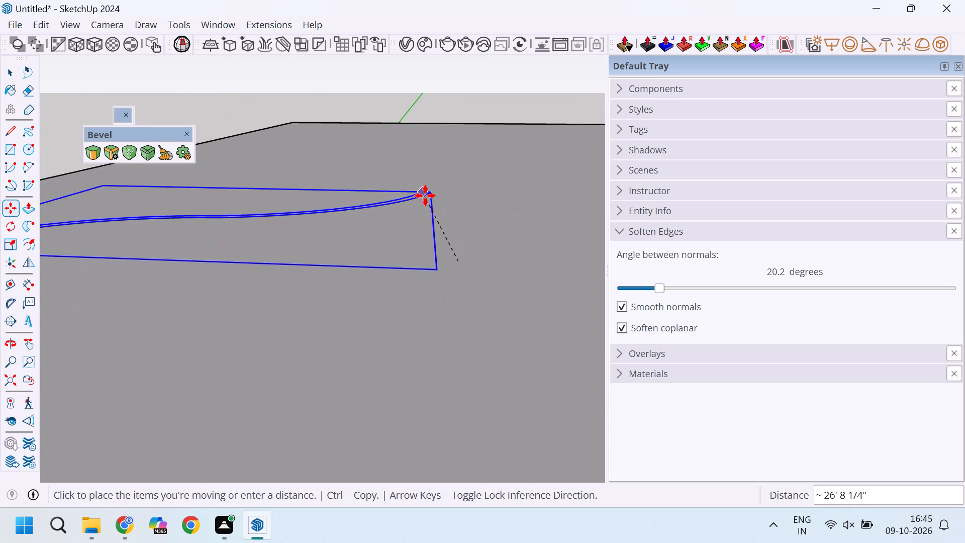
{"action": "scroll", "coordinate": [425, 196], "scroll_direction": "down", "scroll_amount": 20}
{"action": "scroll", "coordinate": [425, 196], "scroll_direction": "down", "scroll_amount": 1}
{"action": "scroll", "coordinate": [435, 285], "scroll_direction": "up", "scroll_amount": 15}
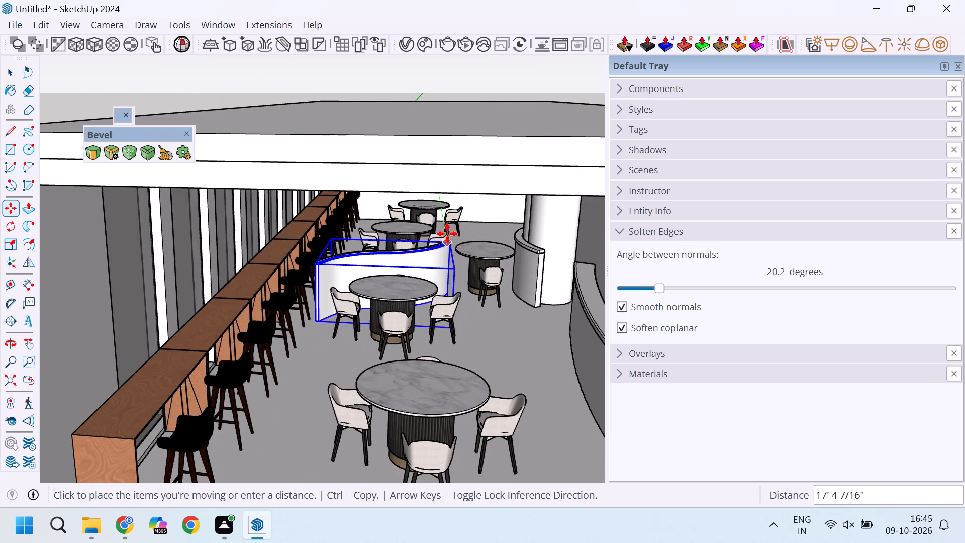
{"action": "scroll", "coordinate": [447, 234], "scroll_direction": "up", "scroll_amount": 20}
{"action": "scroll", "coordinate": [447, 234], "scroll_direction": "up", "scroll_amount": 2}
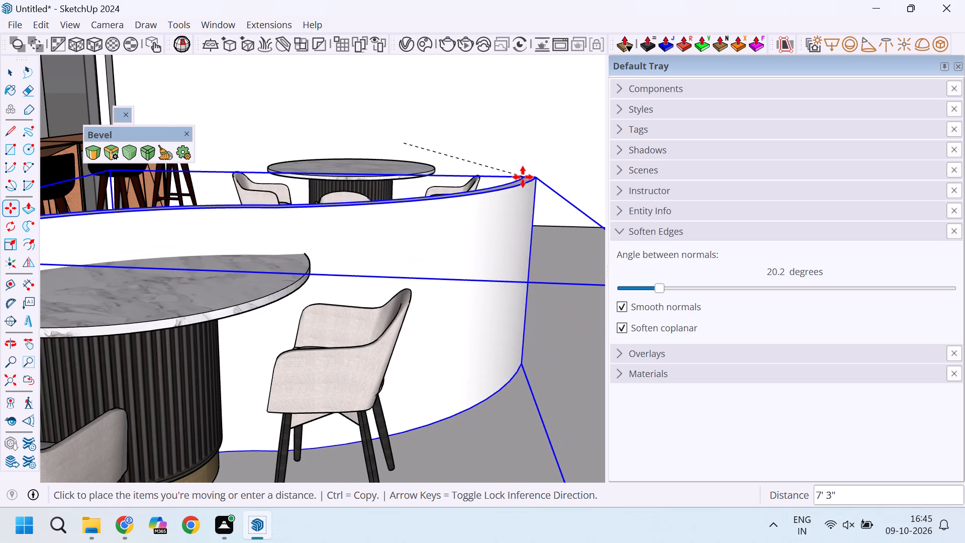
{"action": "scroll", "coordinate": [523, 177], "scroll_direction": "down", "scroll_amount": 4}
{"action": "middle_click_drag", "start_coordinate": [533, 184], "coordinate": [493, 230]}
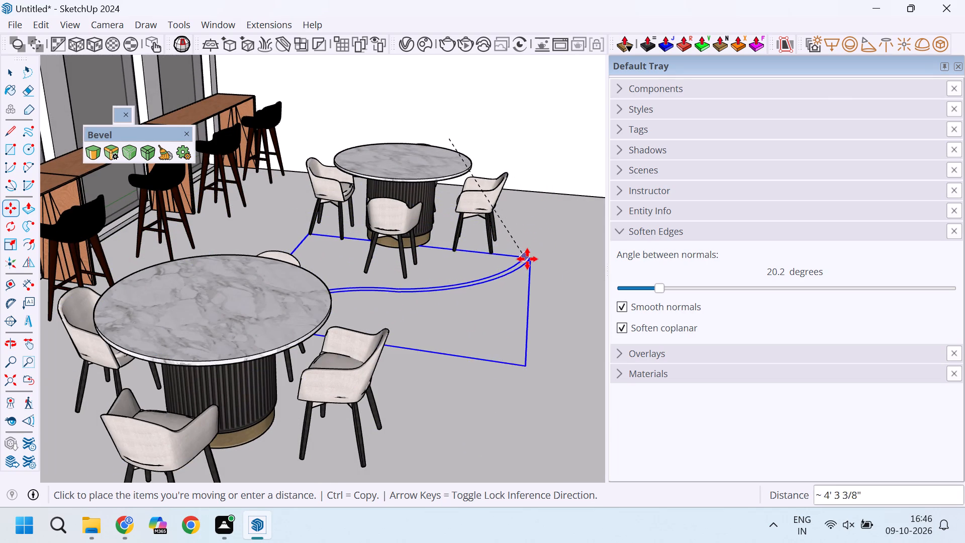
{"action": "middle_click_drag", "start_coordinate": [516, 257], "coordinate": [490, 270]}
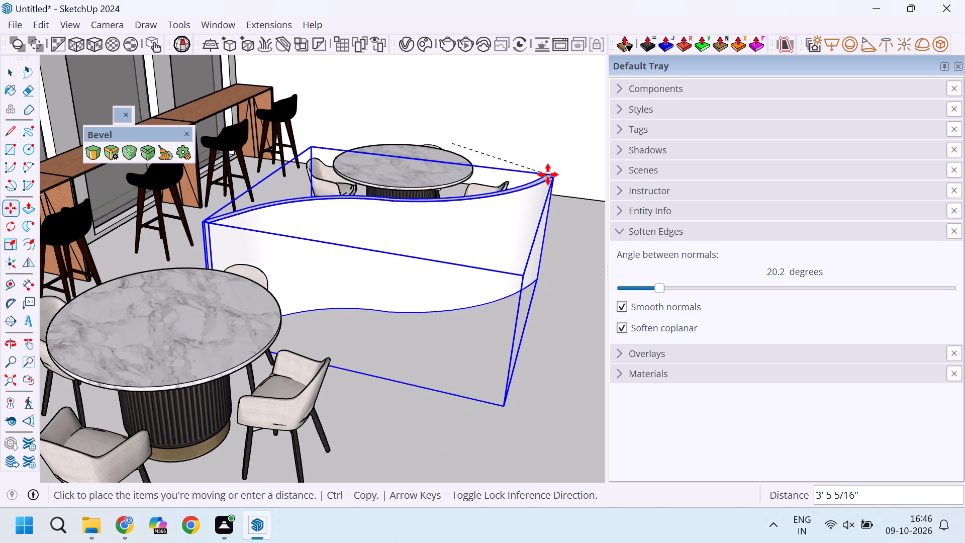
{"action": "left_click", "coordinate": [548, 175]}
{"action": "middle_click_drag", "start_coordinate": [316, 203], "coordinate": [397, 215]}
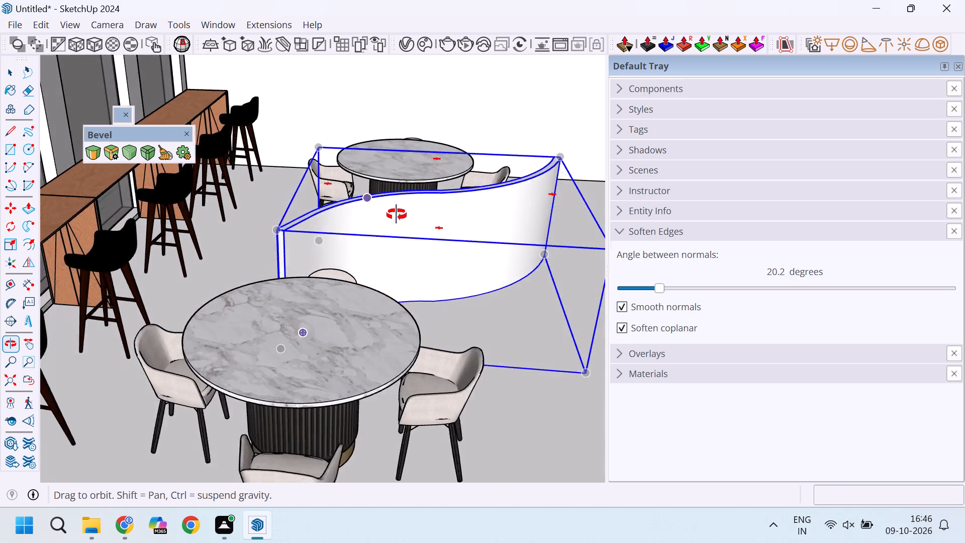
{"action": "middle_click_drag", "start_coordinate": [397, 215], "coordinate": [406, 226]}
{"action": "key", "text": "space"}
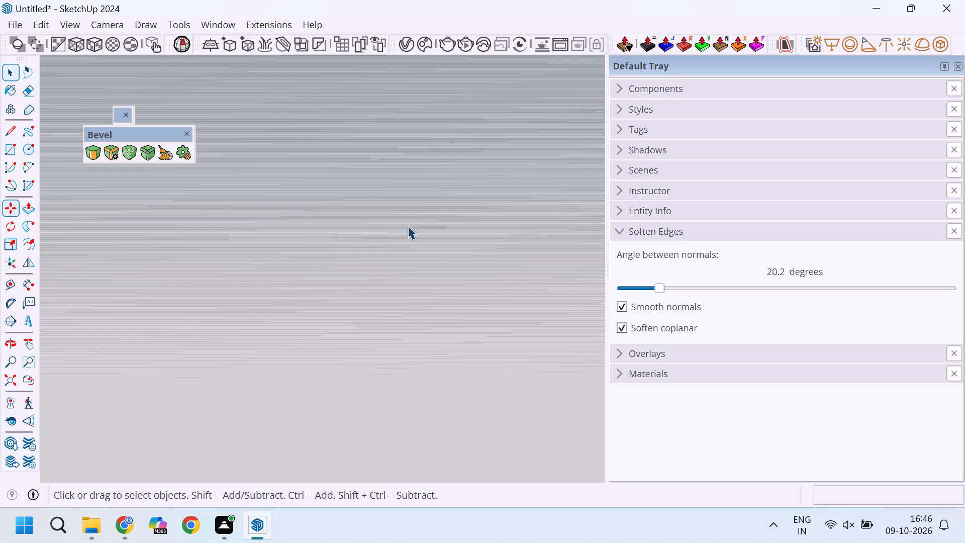
Examine the copied partition's placement among the rear tables and bar stools from several angles inside and outside the room.
{"action": "scroll", "coordinate": [368, 200], "scroll_direction": "down", "scroll_amount": 20}
{"action": "scroll", "coordinate": [368, 200], "scroll_direction": "down", "scroll_amount": 18}
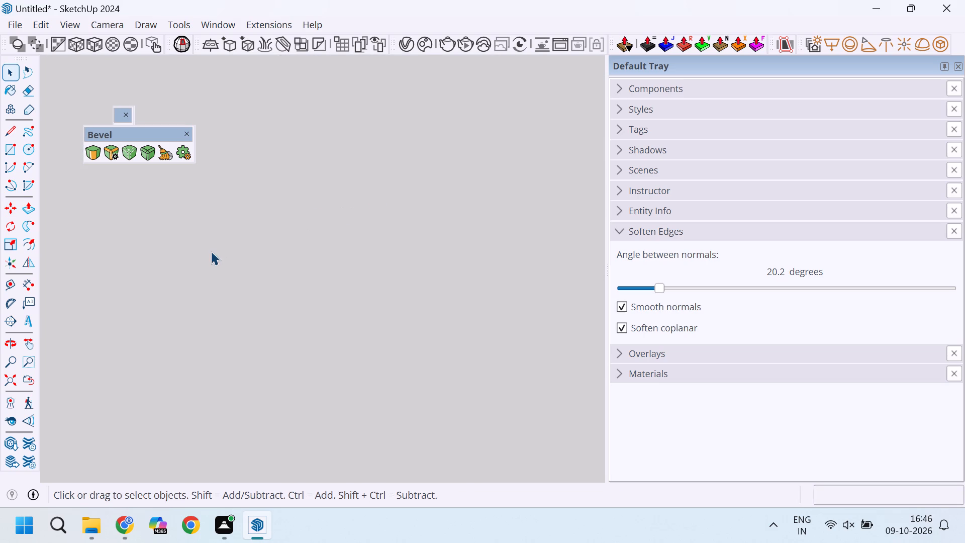
{"action": "scroll", "coordinate": [211, 251], "scroll_direction": "down", "scroll_amount": 20}
{"action": "scroll", "coordinate": [211, 251], "scroll_direction": "down", "scroll_amount": 20}
{"action": "scroll", "coordinate": [211, 251], "scroll_direction": "down", "scroll_amount": 3}
{"action": "scroll", "coordinate": [286, 286], "scroll_direction": "down", "scroll_amount": 20}
{"action": "scroll", "coordinate": [286, 286], "scroll_direction": "down", "scroll_amount": 9}
{"action": "middle_click_drag", "start_coordinate": [294, 355], "coordinate": [332, 276]}
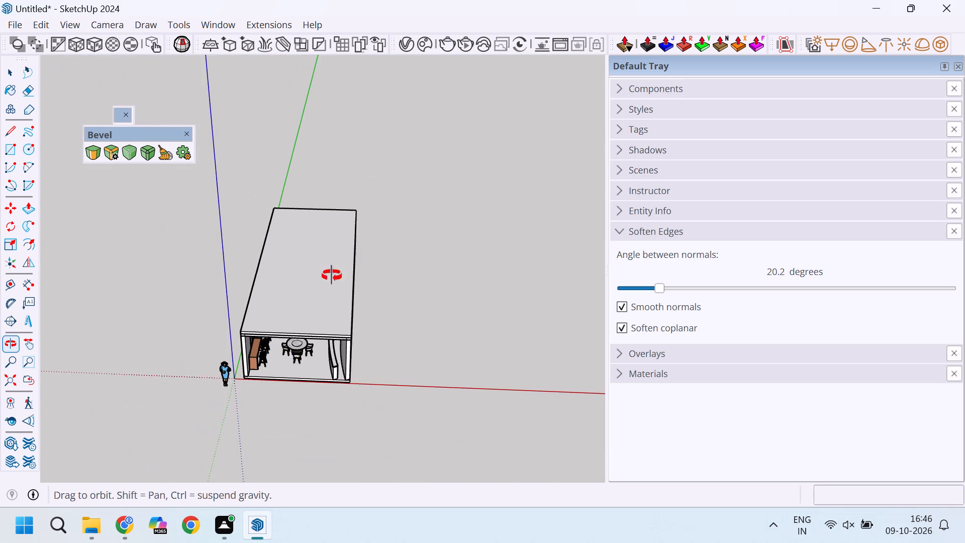
{"action": "middle_click", "coordinate": [332, 278]}
{"action": "middle_click_drag", "start_coordinate": [332, 276], "coordinate": [331, 282]}
{"action": "scroll", "coordinate": [317, 294], "scroll_direction": "up", "scroll_amount": 13}
{"action": "middle_click_drag", "start_coordinate": [301, 366], "coordinate": [306, 320]}
{"action": "scroll", "coordinate": [296, 358], "scroll_direction": "up", "scroll_amount": 1}
{"action": "scroll", "coordinate": [309, 276], "scroll_direction": "up", "scroll_amount": 8}
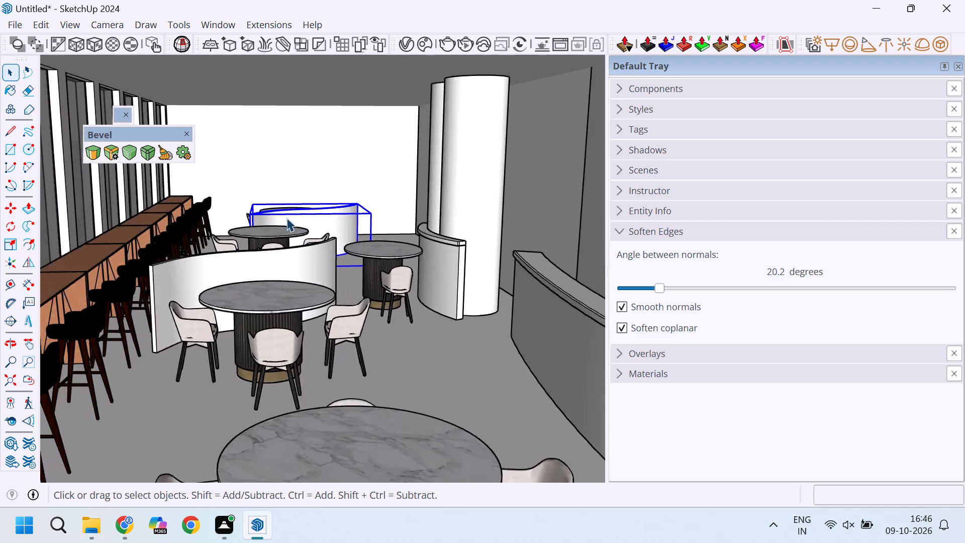
{"action": "scroll", "coordinate": [286, 218], "scroll_direction": "up", "scroll_amount": 9}
{"action": "middle_click_drag", "start_coordinate": [231, 221], "coordinate": [276, 263]}
{"action": "scroll", "coordinate": [279, 253], "scroll_direction": "up", "scroll_amount": 5}
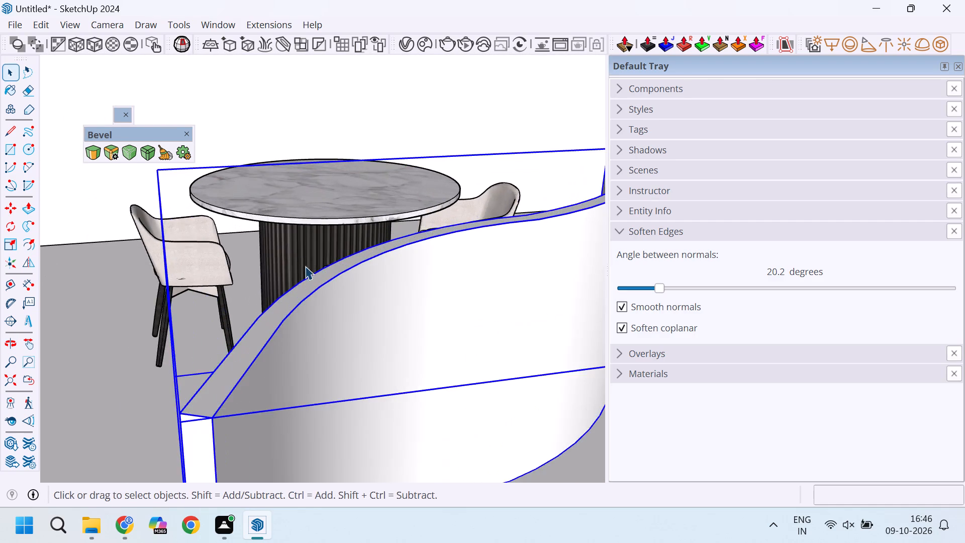
{"action": "scroll", "coordinate": [305, 266], "scroll_direction": "up", "scroll_amount": 1}
{"action": "middle_click_drag", "start_coordinate": [305, 267], "coordinate": [361, 293]}
{"action": "scroll", "coordinate": [366, 268], "scroll_direction": "down", "scroll_amount": 4}
{"action": "scroll", "coordinate": [414, 291], "scroll_direction": "down", "scroll_amount": 5}
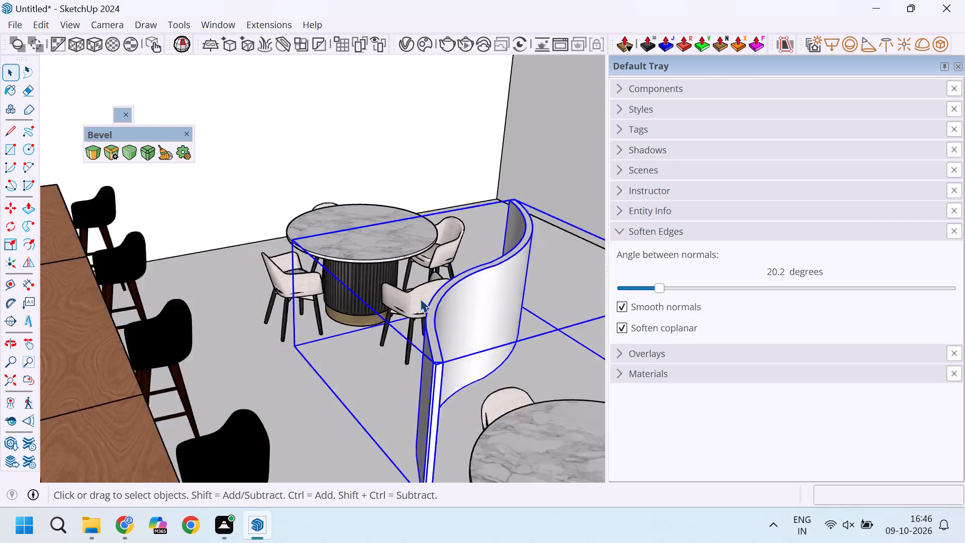
{"action": "scroll", "coordinate": [456, 356], "scroll_direction": "up", "scroll_amount": 2}
{"action": "scroll", "coordinate": [399, 332], "scroll_direction": "down", "scroll_amount": 12}
{"action": "scroll", "coordinate": [347, 314], "scroll_direction": "down", "scroll_amount": 8}
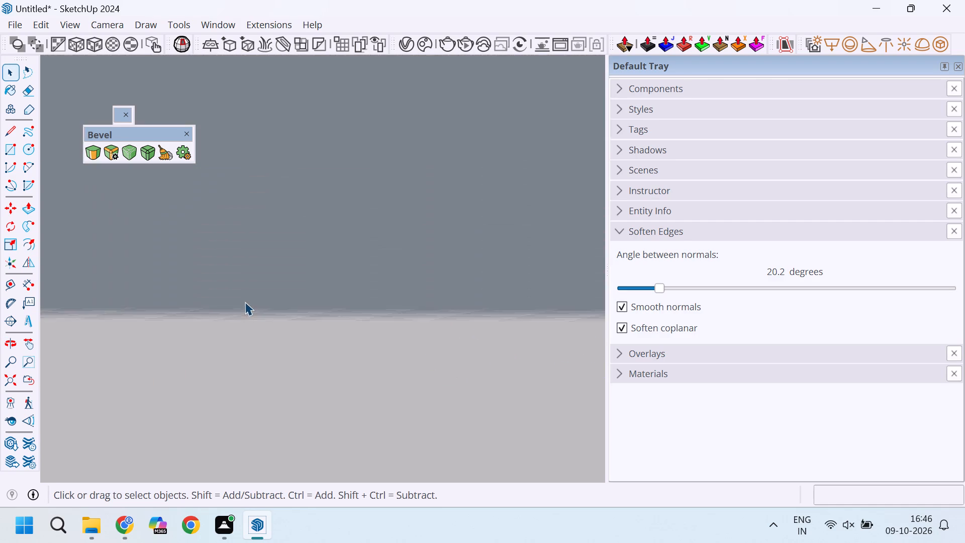
{"action": "scroll", "coordinate": [245, 302], "scroll_direction": "down", "scroll_amount": 20}
{"action": "scroll", "coordinate": [245, 302], "scroll_direction": "down", "scroll_amount": 20}
{"action": "scroll", "coordinate": [245, 302], "scroll_direction": "down", "scroll_amount": 3}
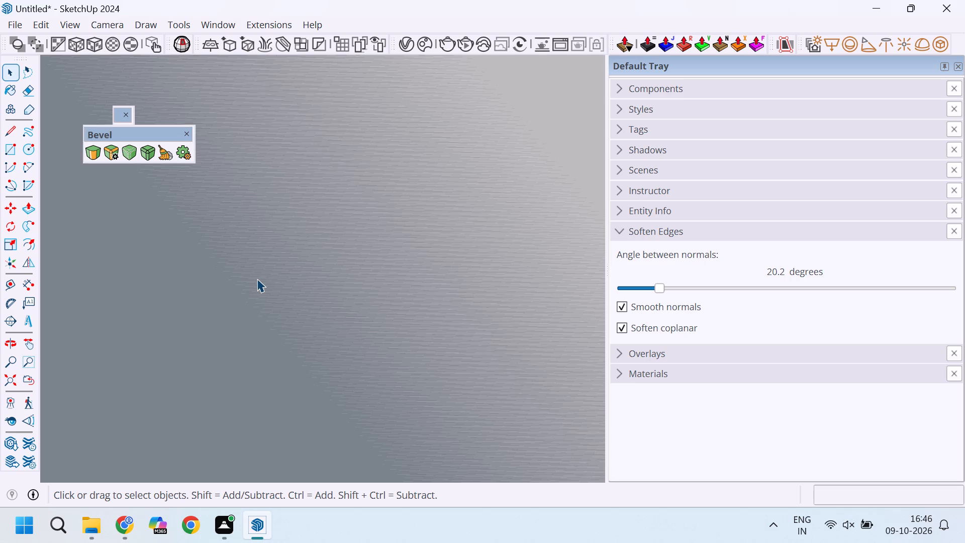
{"action": "scroll", "coordinate": [257, 279], "scroll_direction": "down", "scroll_amount": 20}
{"action": "scroll", "coordinate": [257, 279], "scroll_direction": "down", "scroll_amount": 20}
{"action": "scroll", "coordinate": [257, 279], "scroll_direction": "down", "scroll_amount": 2}
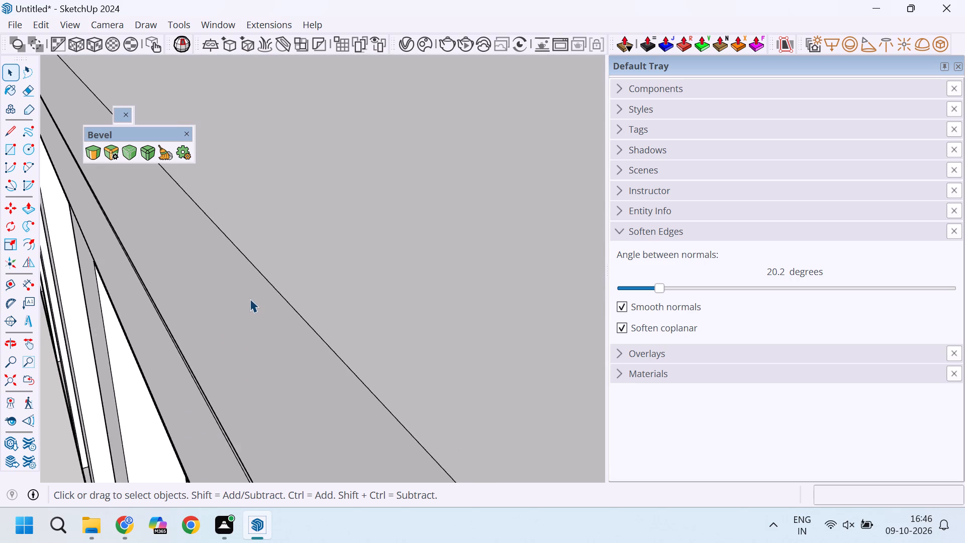
{"action": "scroll", "coordinate": [250, 299], "scroll_direction": "down", "scroll_amount": 20}
{"action": "scroll", "coordinate": [250, 299], "scroll_direction": "down", "scroll_amount": 20}
{"action": "scroll", "coordinate": [250, 299], "scroll_direction": "down", "scroll_amount": 2}
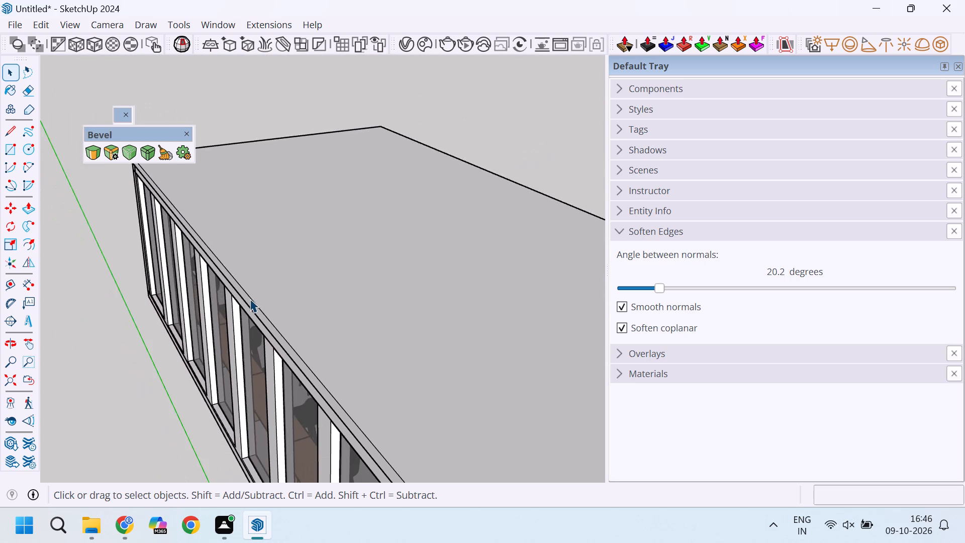
{"action": "scroll", "coordinate": [250, 299], "scroll_direction": "down", "scroll_amount": 20}
{"action": "scroll", "coordinate": [400, 388], "scroll_direction": "up", "scroll_amount": 12}
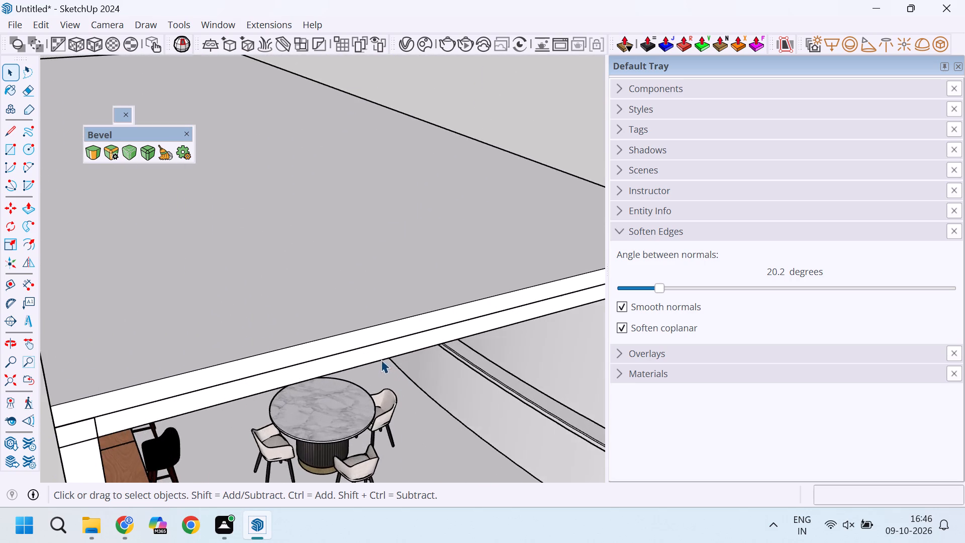
Hide the ceiling slab covering the dining area.
{"action": "scroll", "coordinate": [362, 327], "scroll_direction": "up", "scroll_amount": 4}
{"action": "left_click", "coordinate": [362, 327]}
{"action": "left_click", "coordinate": [367, 371], "text": "ctrl"}
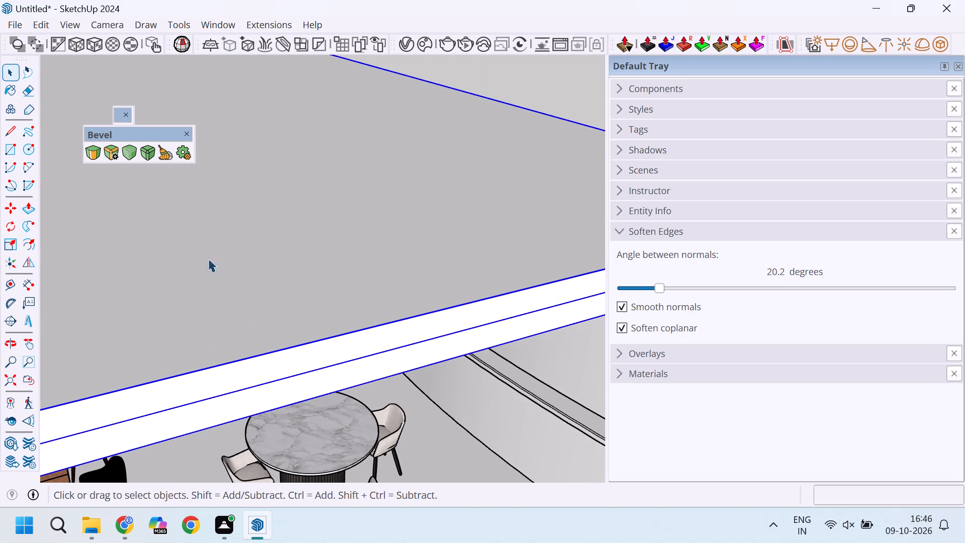
{"action": "right_click", "coordinate": [219, 263]}
{"action": "right_click", "coordinate": [219, 263]}
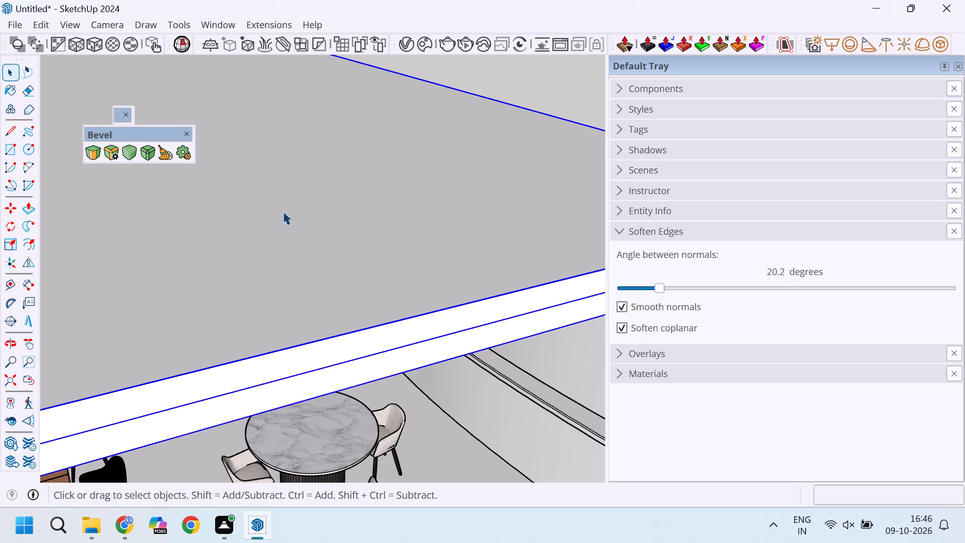
{"action": "right_click", "coordinate": [283, 212]}
{"action": "left_click", "coordinate": [325, 50]}
Move the curved partition between the two rearmost dining tables about 7" towards the window counter.
{"action": "scroll", "coordinate": [370, 236], "scroll_direction": "down", "scroll_amount": 4}
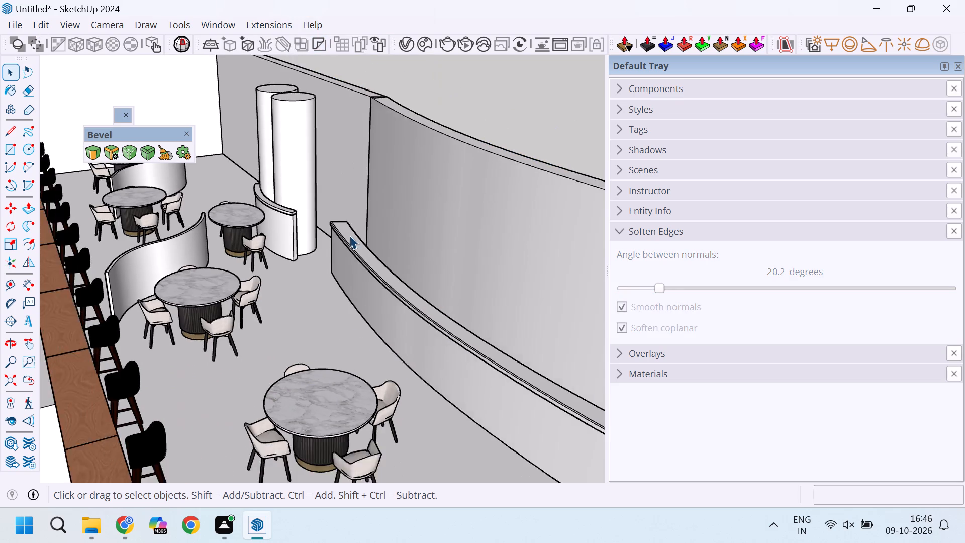
{"action": "scroll", "coordinate": [199, 176], "scroll_direction": "up", "scroll_amount": 3}
{"action": "middle_click_drag", "start_coordinate": [241, 217], "coordinate": [269, 293]}
{"action": "scroll", "coordinate": [271, 351], "scroll_direction": "down", "scroll_amount": 6}
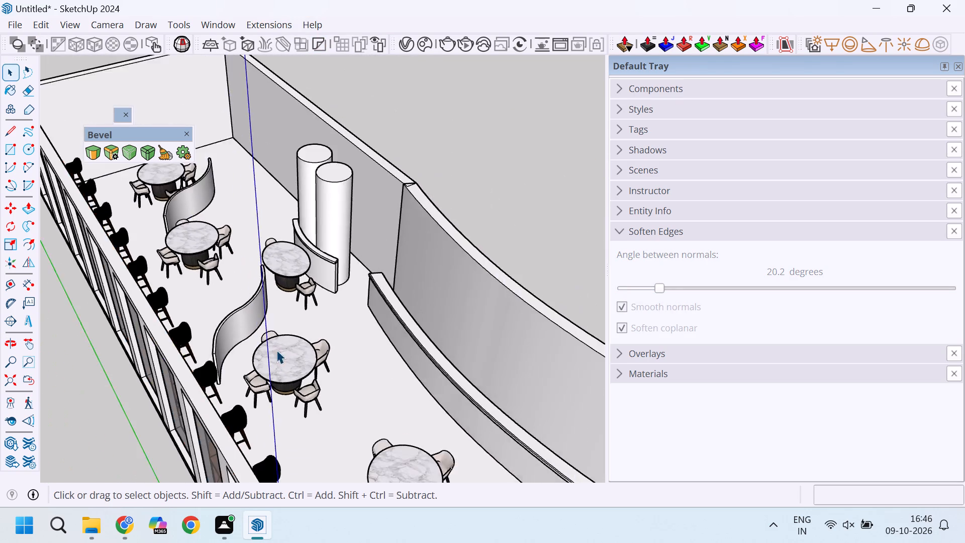
{"action": "scroll", "coordinate": [193, 163], "scroll_direction": "up", "scroll_amount": 10}
{"action": "scroll", "coordinate": [293, 300], "scroll_direction": "down", "scroll_amount": 5}
{"action": "middle_click_drag", "start_coordinate": [268, 300], "coordinate": [281, 377]}
{"action": "scroll", "coordinate": [231, 303], "scroll_direction": "up", "scroll_amount": 9}
{"action": "left_click", "coordinate": [252, 261]}
{"action": "scroll", "coordinate": [252, 261], "scroll_direction": "down", "scroll_amount": 5}
{"action": "scroll", "coordinate": [184, 417], "scroll_direction": "up", "scroll_amount": 4}
{"action": "key", "text": "m"}
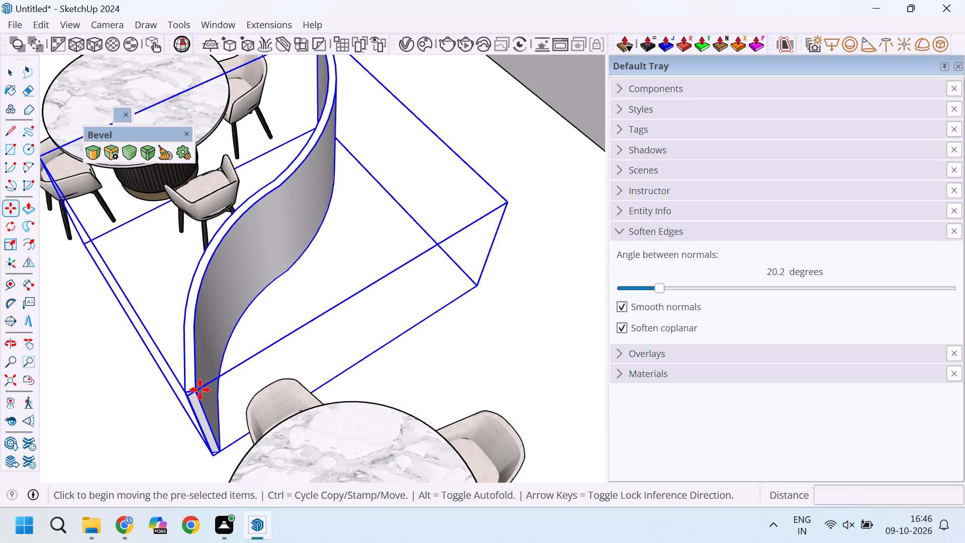
{"action": "left_click", "coordinate": [197, 388]}
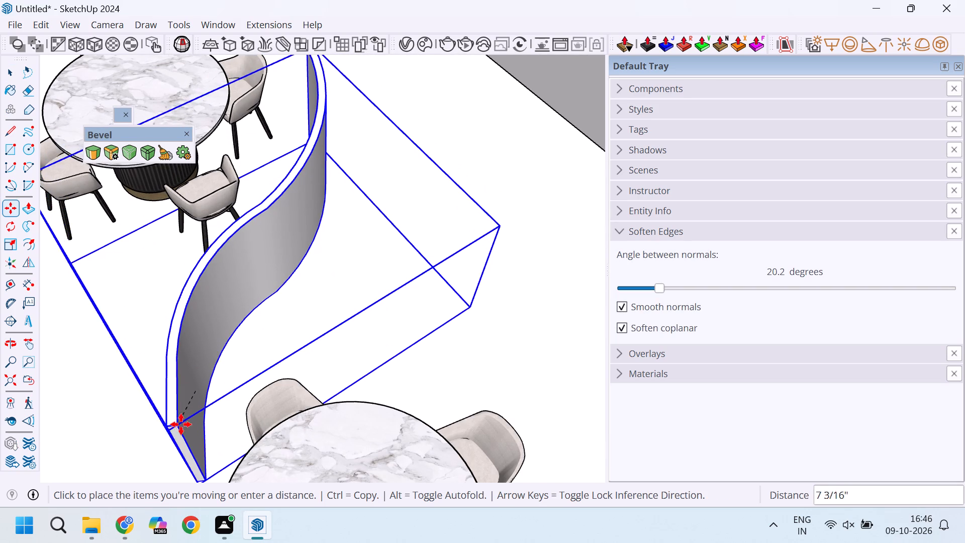
{"action": "left_click", "coordinate": [172, 423]}
{"action": "scroll", "coordinate": [235, 314], "scroll_direction": "down", "scroll_amount": 5}
{"action": "middle_click_drag", "start_coordinate": [230, 241], "coordinate": [309, 218]}
{"action": "key", "text": "space"}
{"action": "scroll", "coordinate": [338, 232], "scroll_direction": "down", "scroll_amount": 4}
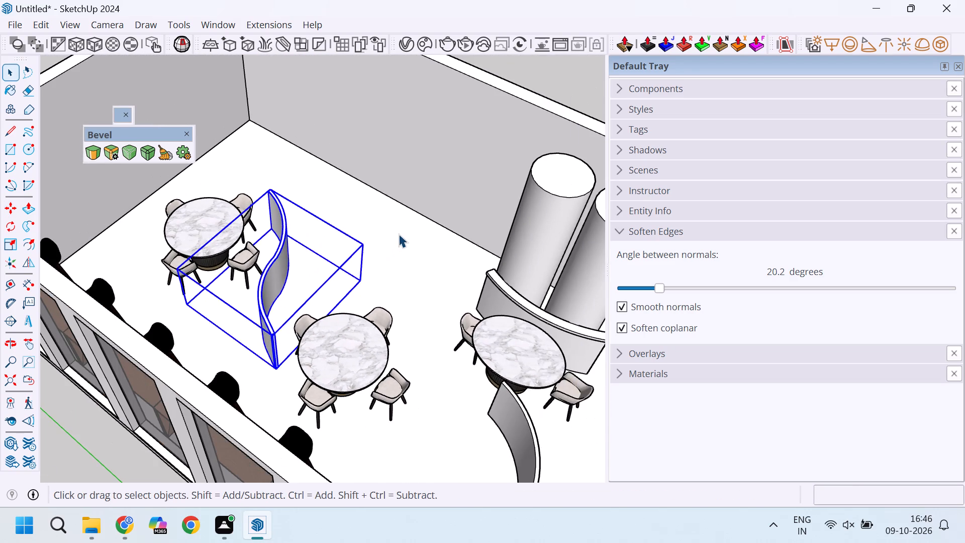
{"action": "left_click", "coordinate": [399, 234]}
Rotate the curved partition between the two rearmost tables 30 degrees horizontally about its end nearest the window counter.
{"action": "middle_click_drag", "start_coordinate": [378, 325], "coordinate": [317, 283]}
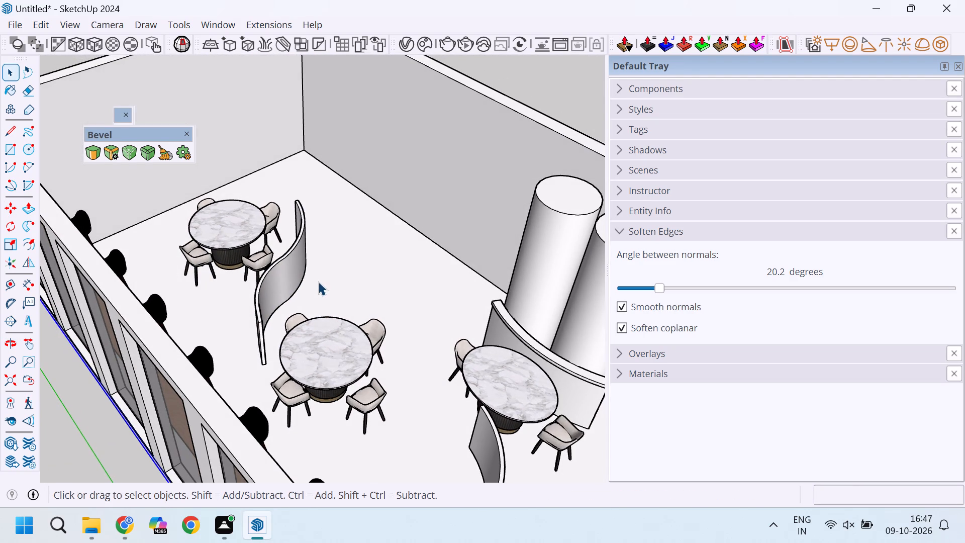
{"action": "scroll", "coordinate": [317, 250], "scroll_direction": "down", "scroll_amount": 2}
{"action": "scroll", "coordinate": [269, 308], "scroll_direction": "up", "scroll_amount": 3}
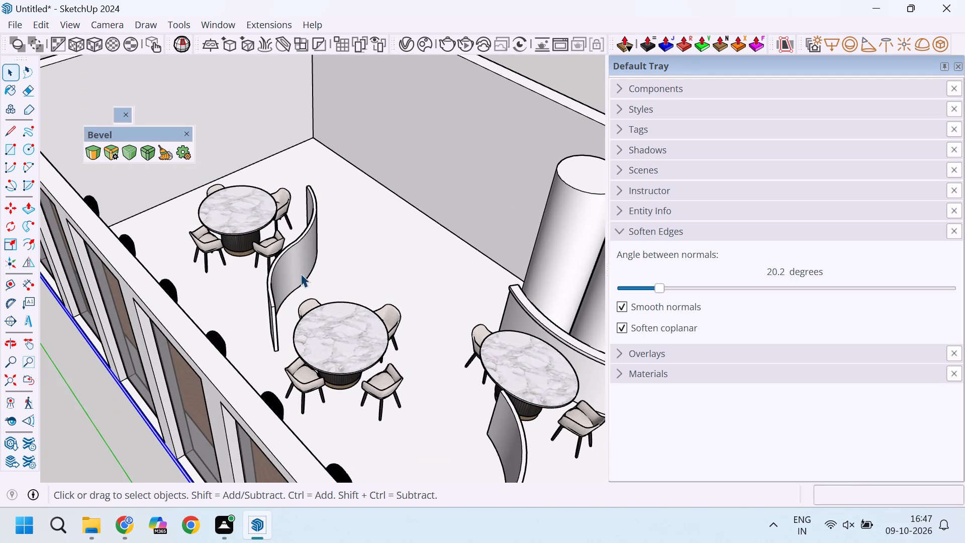
{"action": "left_click", "coordinate": [268, 276]}
{"action": "scroll", "coordinate": [267, 286], "scroll_direction": "up", "scroll_amount": 4}
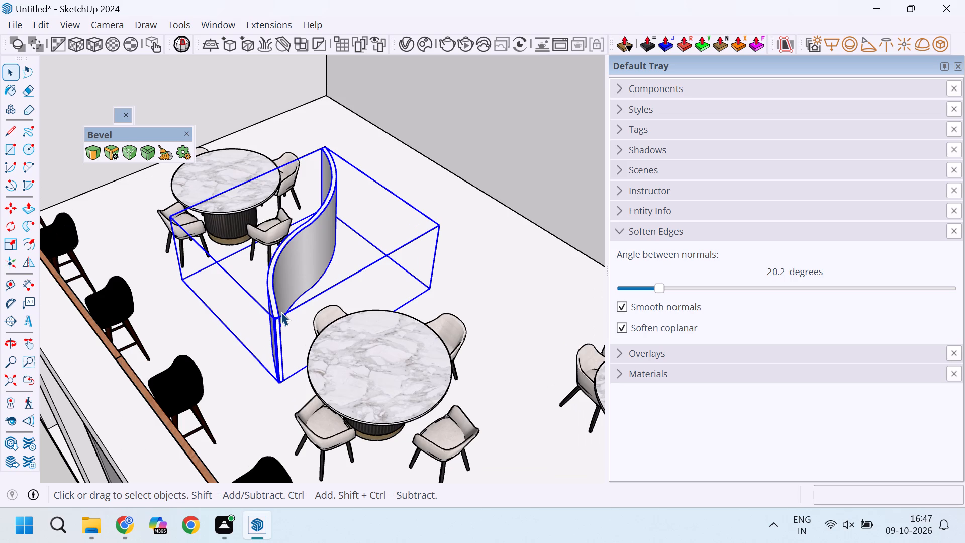
{"action": "key", "text": "q"}
{"action": "left_click", "coordinate": [278, 324]}
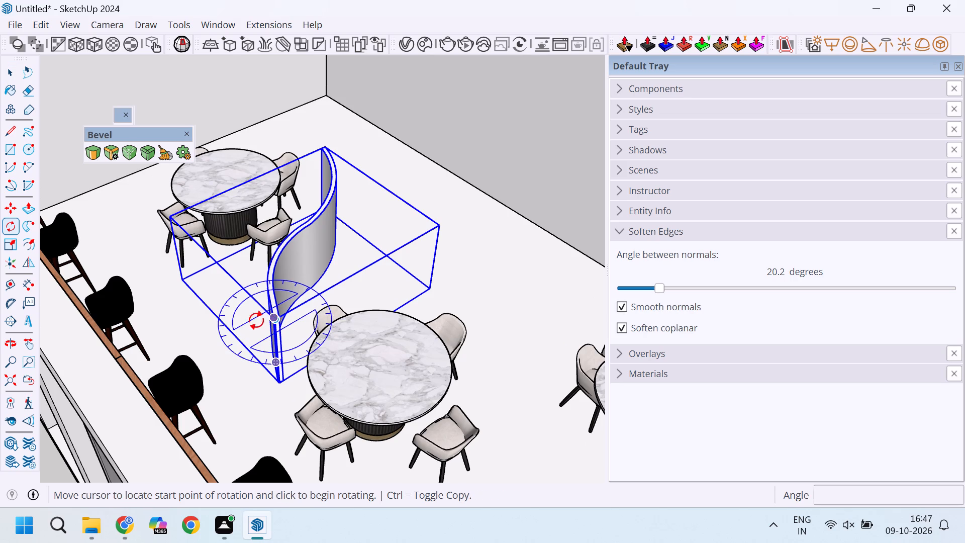
{"action": "left_click", "coordinate": [243, 345]}
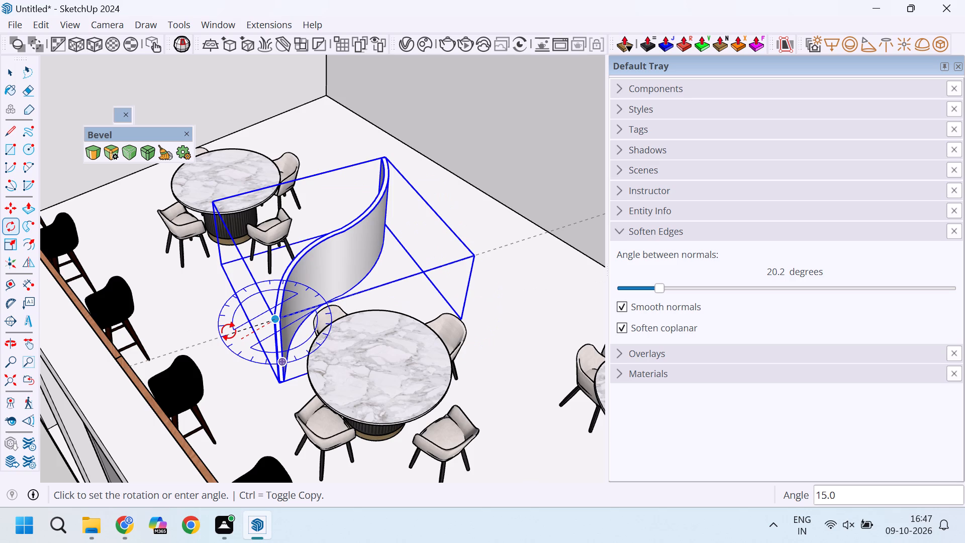
{"action": "left_click", "coordinate": [226, 330]}
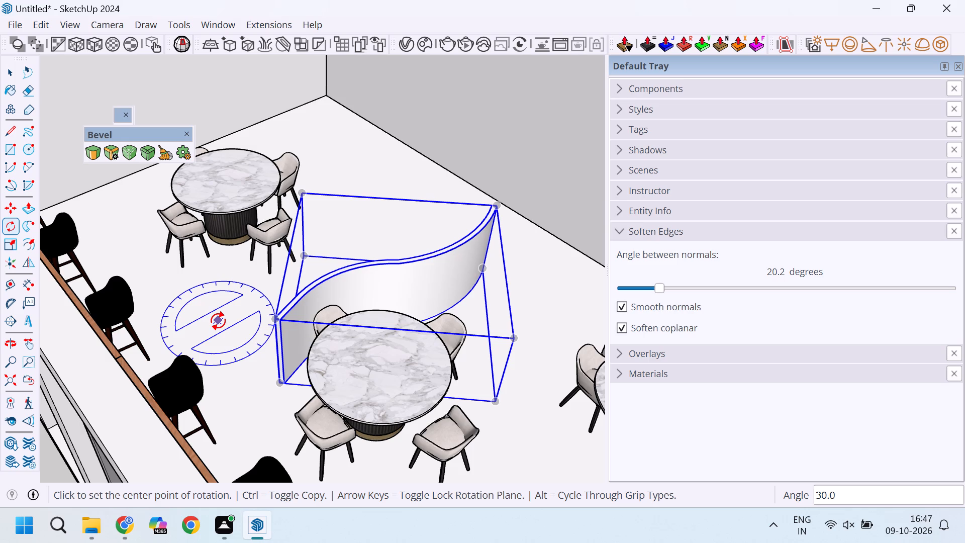
{"action": "scroll", "coordinate": [276, 243], "scroll_direction": "up", "scroll_amount": 5}
{"action": "key", "text": "Escape"}
{"action": "scroll", "coordinate": [258, 282], "scroll_direction": "down", "scroll_amount": 3}
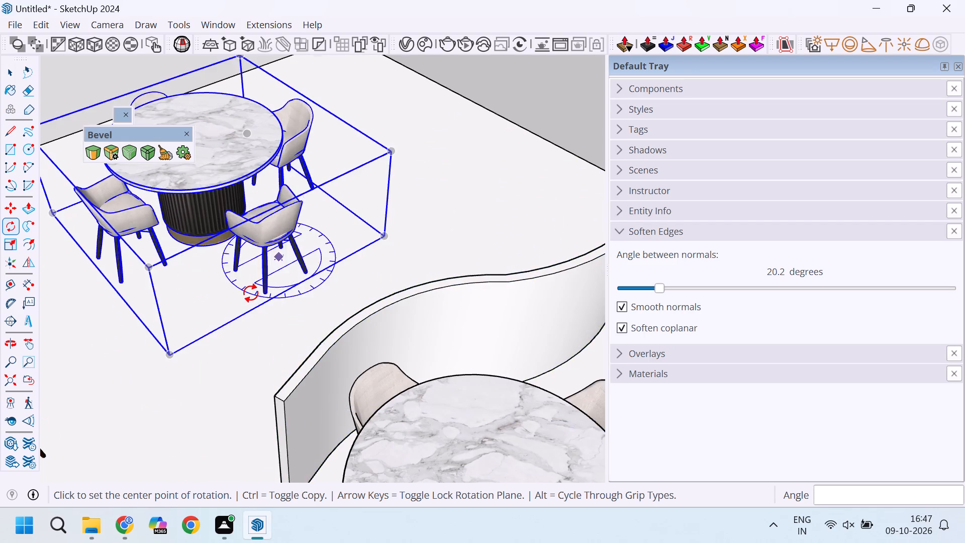
{"action": "scroll", "coordinate": [251, 293], "scroll_direction": "down", "scroll_amount": 1}
{"action": "key", "text": "space"}
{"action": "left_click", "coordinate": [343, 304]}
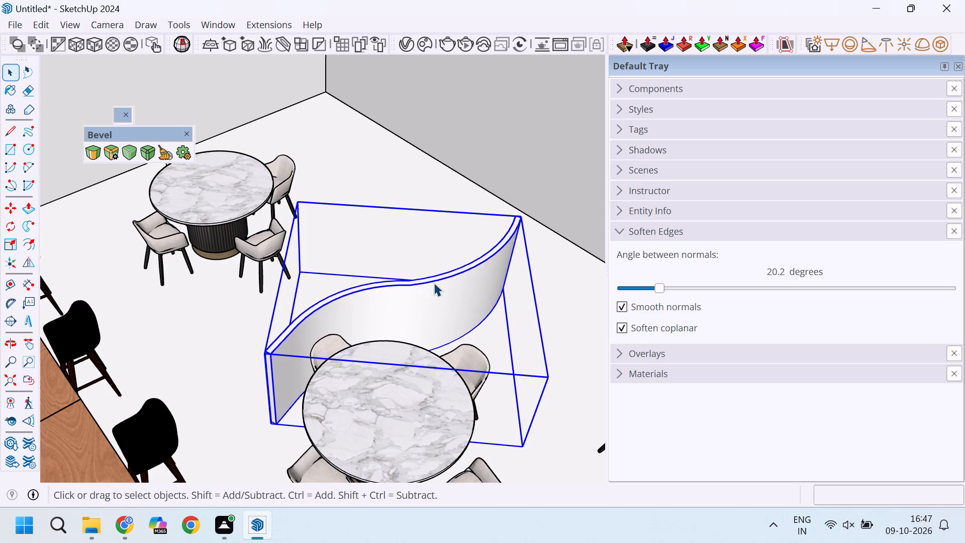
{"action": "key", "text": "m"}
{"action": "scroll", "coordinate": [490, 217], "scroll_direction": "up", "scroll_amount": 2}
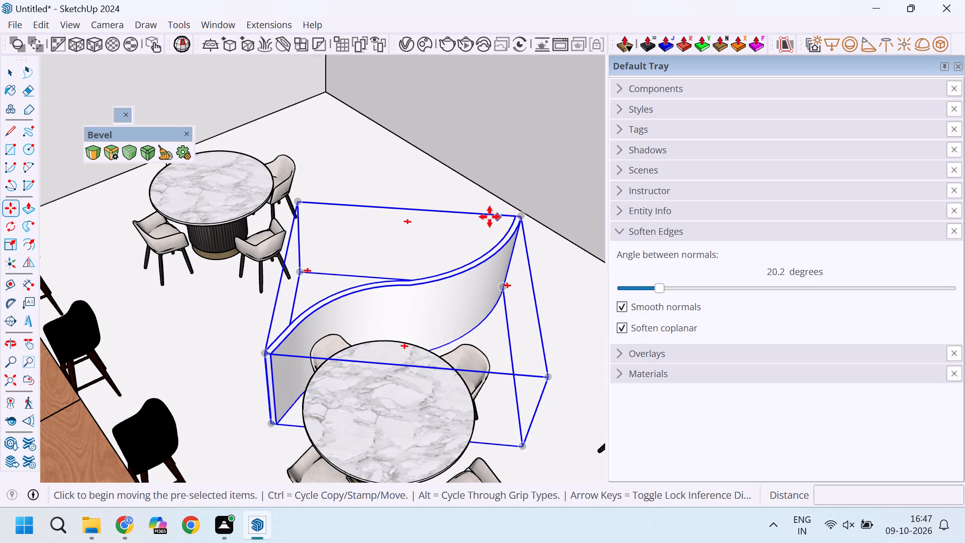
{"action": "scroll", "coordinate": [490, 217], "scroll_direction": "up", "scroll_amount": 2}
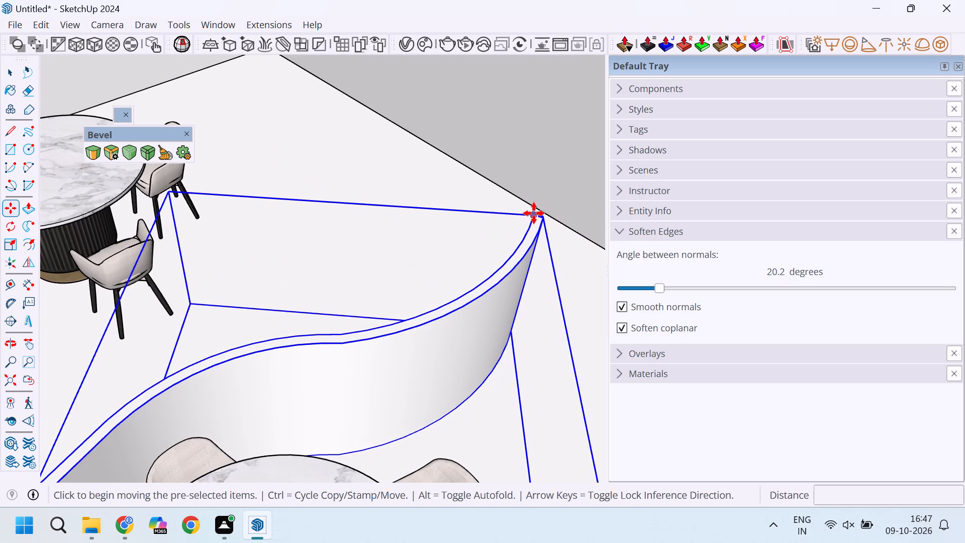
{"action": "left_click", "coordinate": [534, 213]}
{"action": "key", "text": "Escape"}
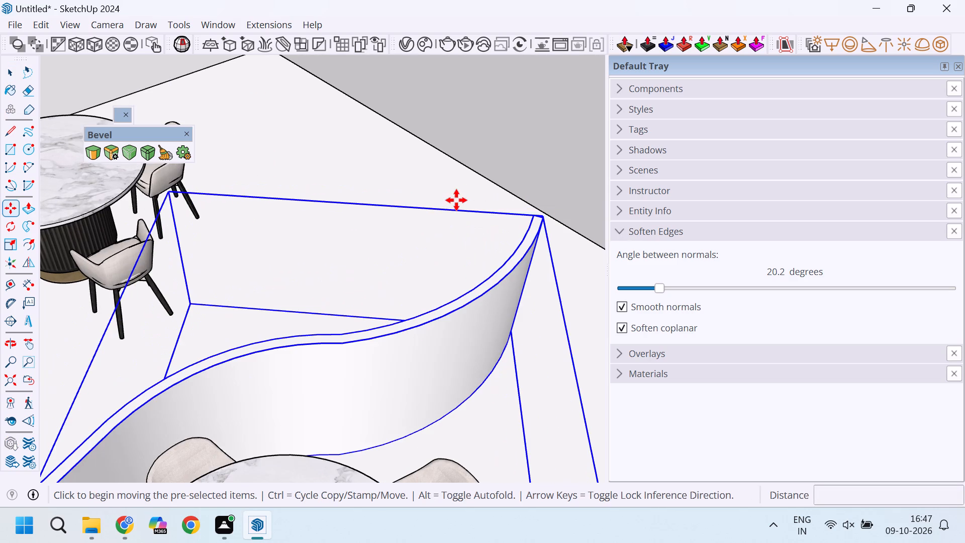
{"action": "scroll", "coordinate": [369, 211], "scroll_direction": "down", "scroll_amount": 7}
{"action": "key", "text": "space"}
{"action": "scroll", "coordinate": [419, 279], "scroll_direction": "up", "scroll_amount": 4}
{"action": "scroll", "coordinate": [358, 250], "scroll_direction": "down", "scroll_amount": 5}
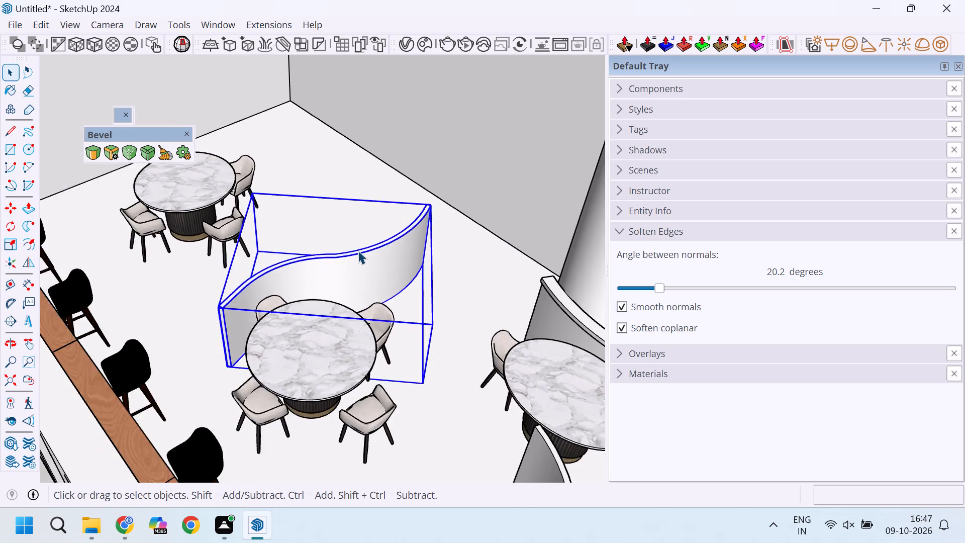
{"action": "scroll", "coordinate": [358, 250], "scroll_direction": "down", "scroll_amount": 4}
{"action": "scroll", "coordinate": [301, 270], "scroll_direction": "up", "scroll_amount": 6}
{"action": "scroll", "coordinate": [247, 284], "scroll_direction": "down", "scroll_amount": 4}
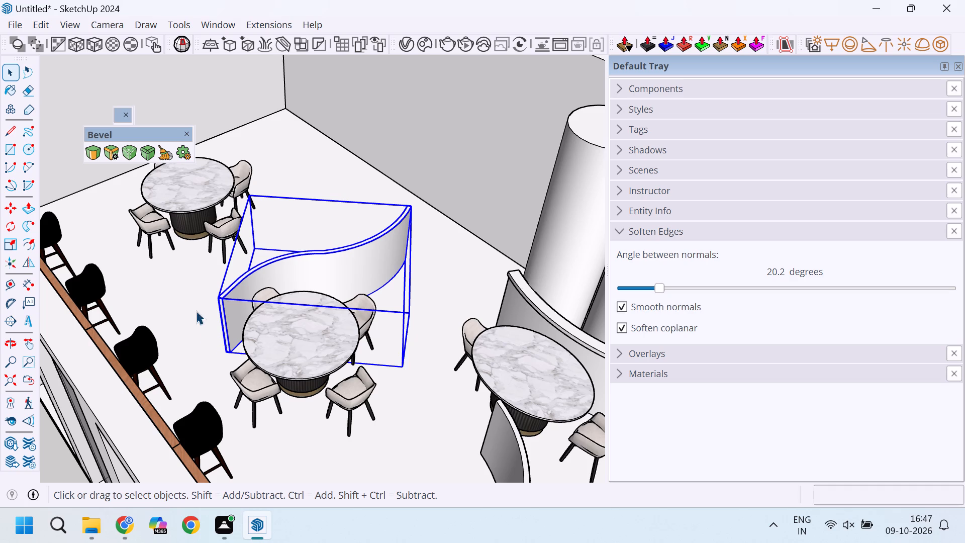
Rotate the same curved partition back 15 degrees horizontally about its end farthest from the window counter.
{"action": "scroll", "coordinate": [341, 235], "scroll_direction": "up", "scroll_amount": 2}
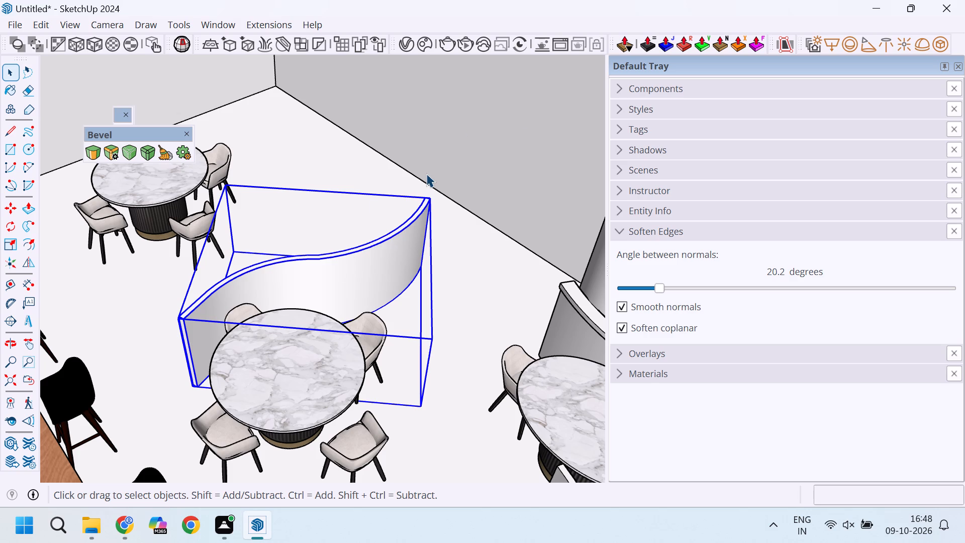
{"action": "key", "text": "q"}
{"action": "scroll", "coordinate": [401, 201], "scroll_direction": "up", "scroll_amount": 10}
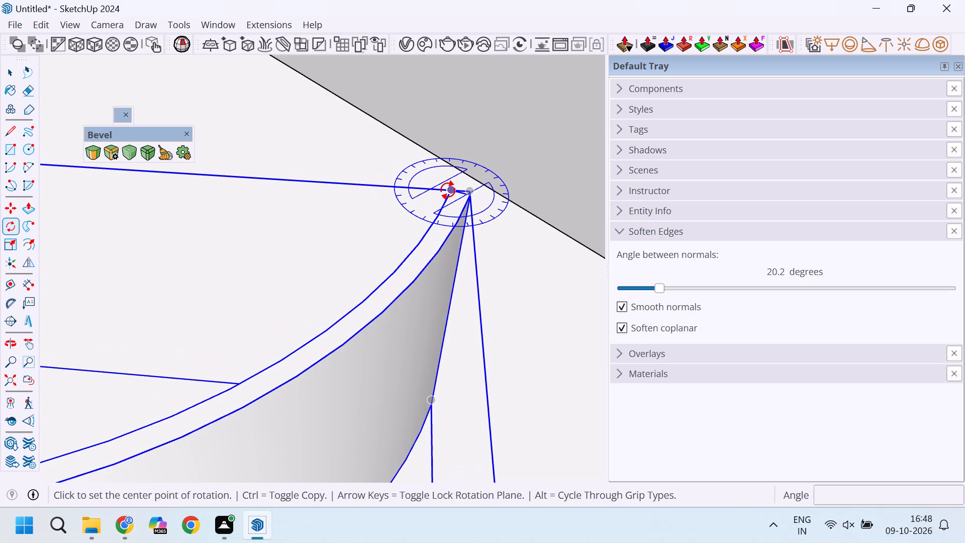
{"action": "left_click", "coordinate": [448, 190]}
{"action": "scroll", "coordinate": [411, 177], "scroll_direction": "down", "scroll_amount": 4}
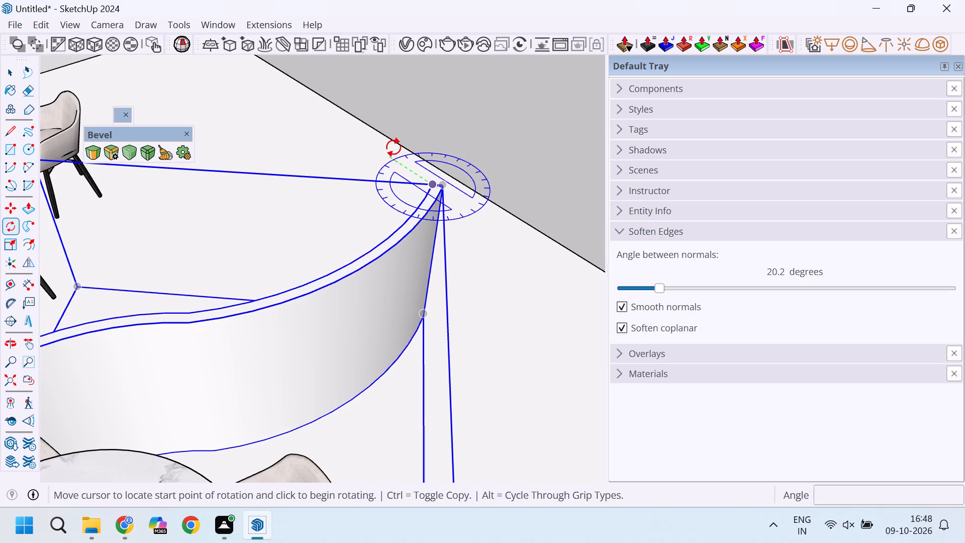
{"action": "left_click", "coordinate": [488, 168]}
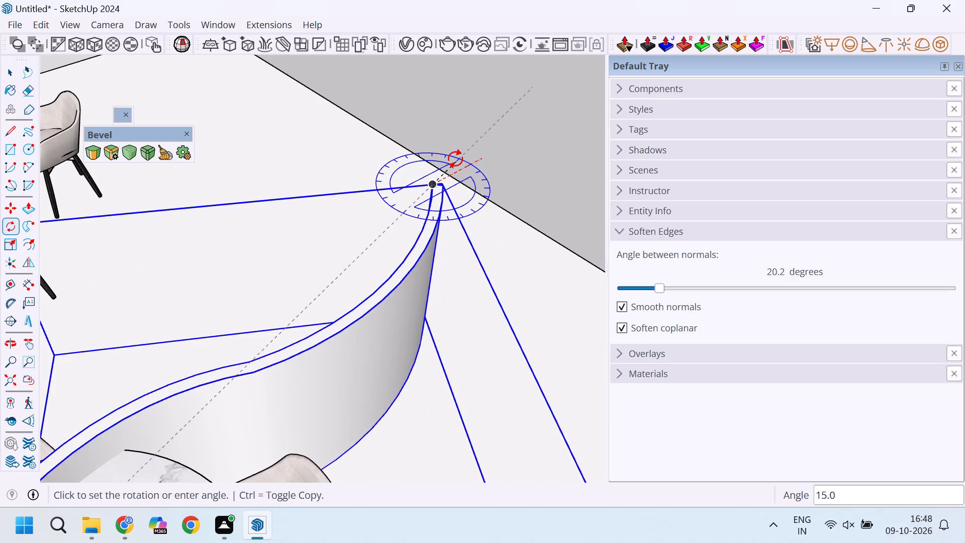
{"action": "left_click", "coordinate": [455, 159]}
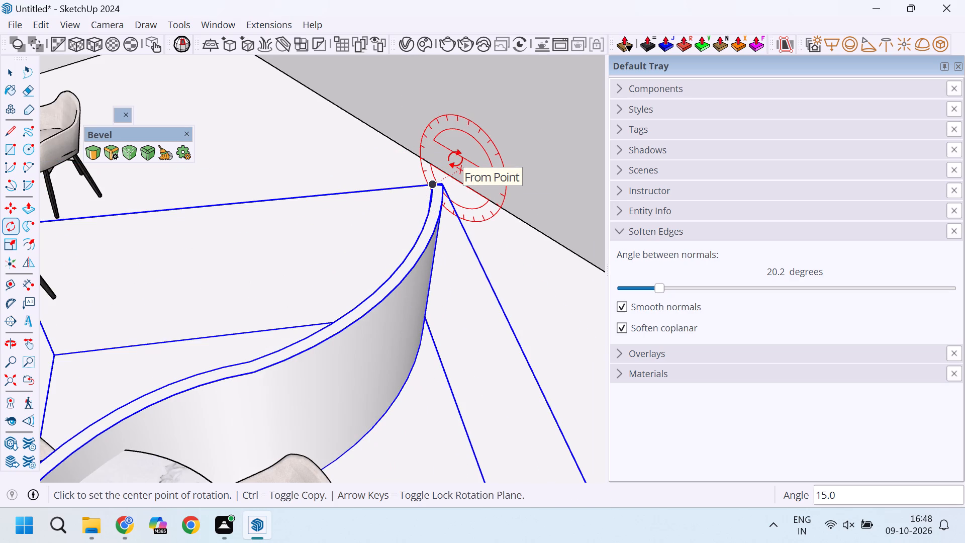
{"action": "scroll", "coordinate": [302, 198], "scroll_direction": "down", "scroll_amount": 8}
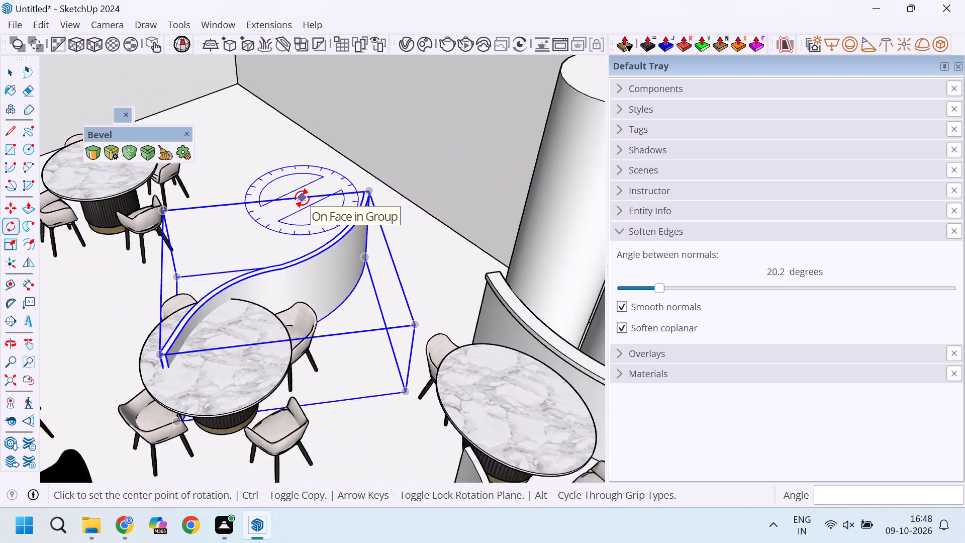
{"action": "scroll", "coordinate": [337, 239], "scroll_direction": "up", "scroll_amount": 4}
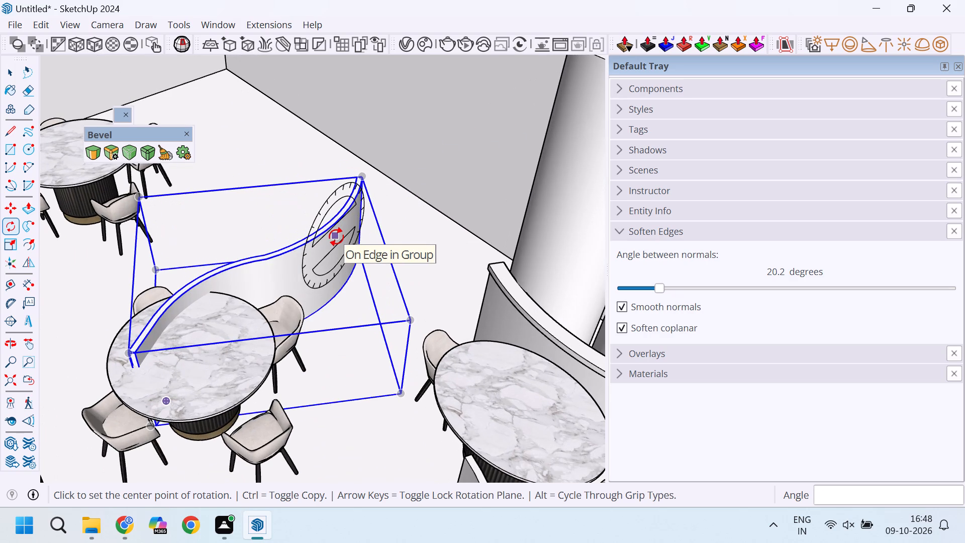
Move the rotated partition about 3' 11" along the green axis towards the rearmost table, clear of the table in front.
{"action": "key", "text": "m"}
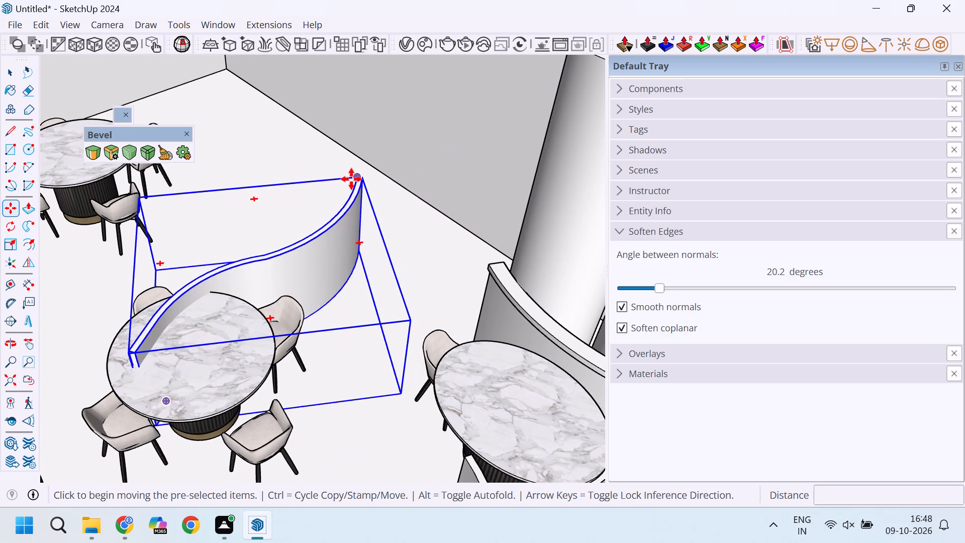
{"action": "left_click", "coordinate": [352, 177]}
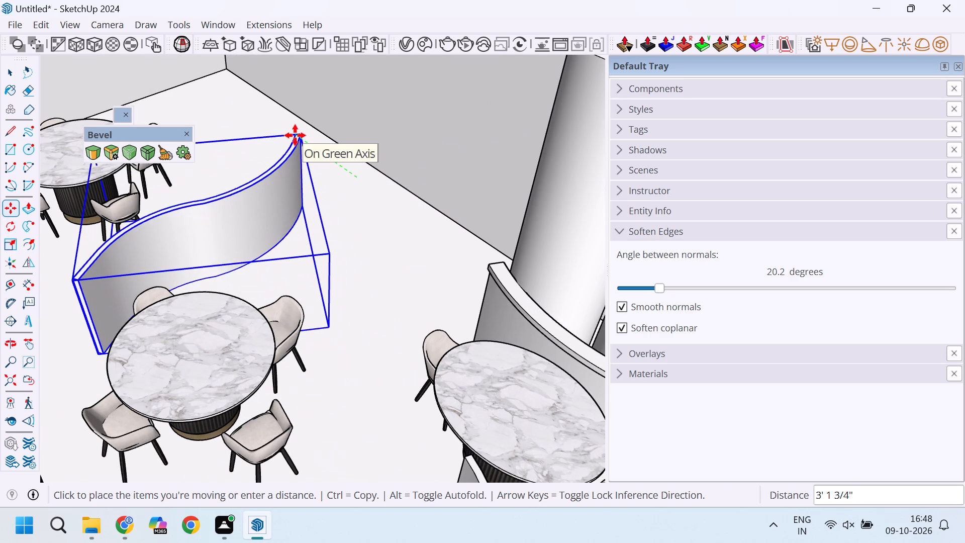
{"action": "left_click", "coordinate": [281, 127]}
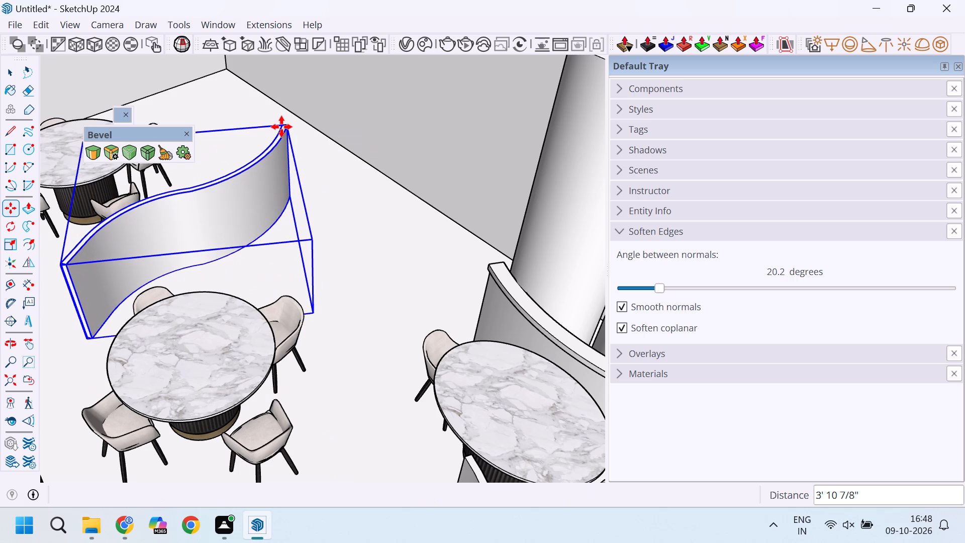
{"action": "key", "text": "space"}
{"action": "left_click", "coordinate": [346, 164]}
Examine the repositioned partition and the overall dining layout from above and from inside the room.
{"action": "scroll", "coordinate": [345, 195], "scroll_direction": "down", "scroll_amount": 4}
{"action": "scroll", "coordinate": [330, 276], "scroll_direction": "down", "scroll_amount": 3}
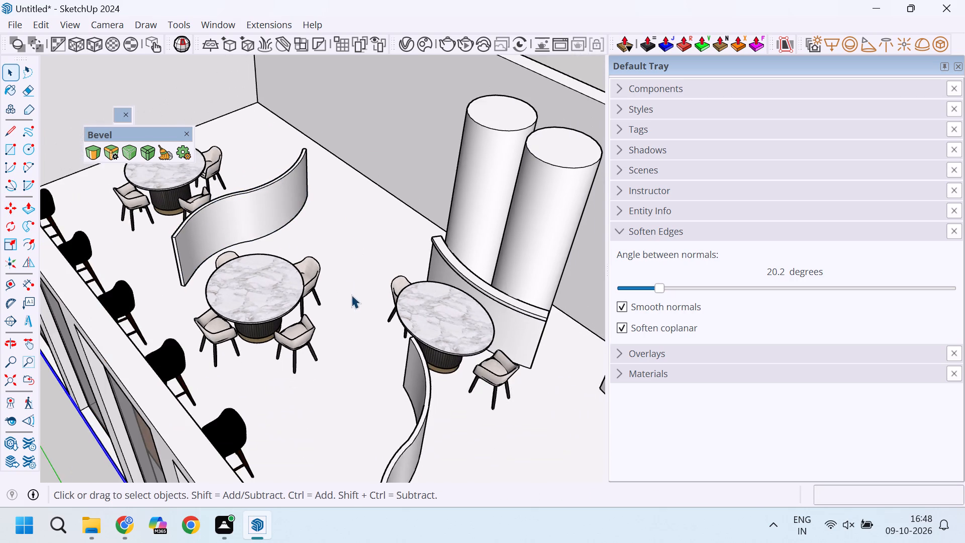
{"action": "scroll", "coordinate": [351, 295], "scroll_direction": "down", "scroll_amount": 5}
{"action": "middle_click_drag", "start_coordinate": [388, 335], "coordinate": [228, 239]}
{"action": "middle_click", "coordinate": [227, 238]}
{"action": "middle_click", "coordinate": [226, 236]}
{"action": "scroll", "coordinate": [328, 260], "scroll_direction": "down", "scroll_amount": 2}
{"action": "middle_click_drag", "start_coordinate": [373, 336], "coordinate": [338, 320]}
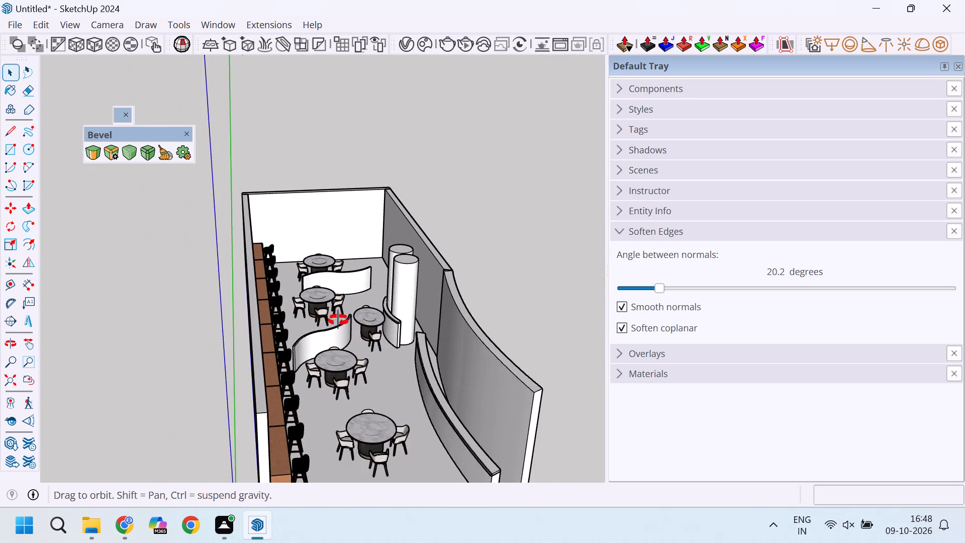
{"action": "middle_click_drag", "start_coordinate": [338, 320], "coordinate": [320, 297]}
{"action": "scroll", "coordinate": [315, 309], "scroll_direction": "up", "scroll_amount": 8}
{"action": "scroll", "coordinate": [373, 346], "scroll_direction": "down", "scroll_amount": 2}
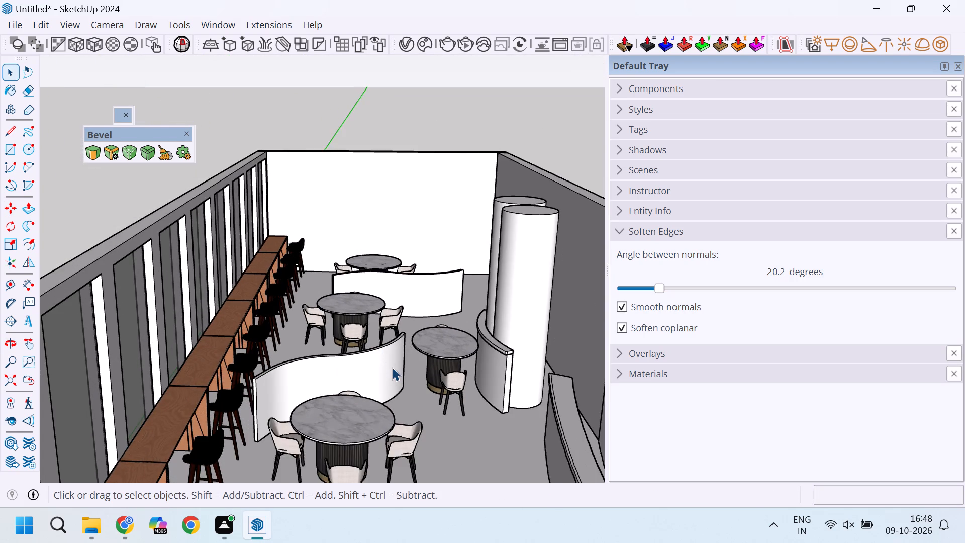
{"action": "scroll", "coordinate": [392, 367], "scroll_direction": "up", "scroll_amount": 3}
{"action": "middle_click_drag", "start_coordinate": [399, 373], "coordinate": [410, 341]}
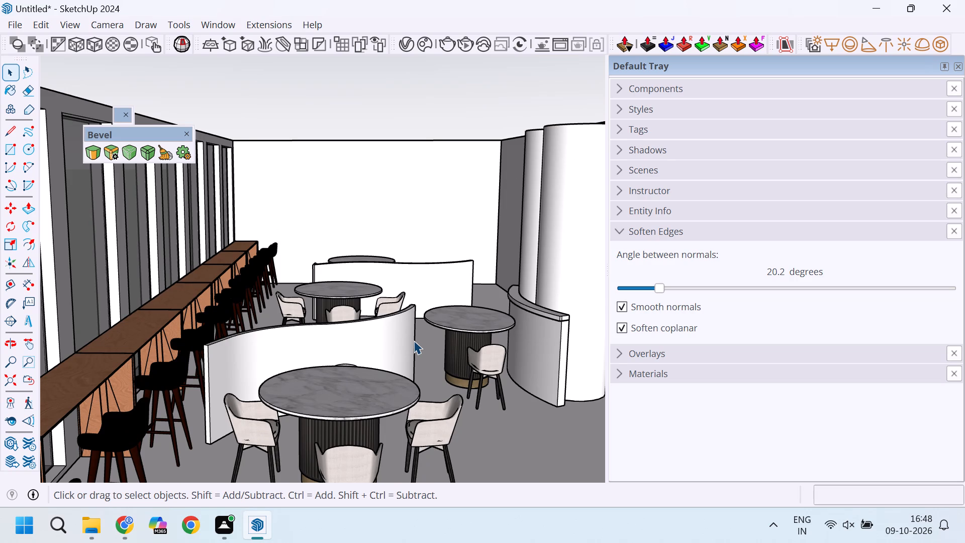
{"action": "scroll", "coordinate": [422, 321], "scroll_direction": "down", "scroll_amount": 7}
{"action": "middle_click_drag", "start_coordinate": [444, 381], "coordinate": [441, 381]}
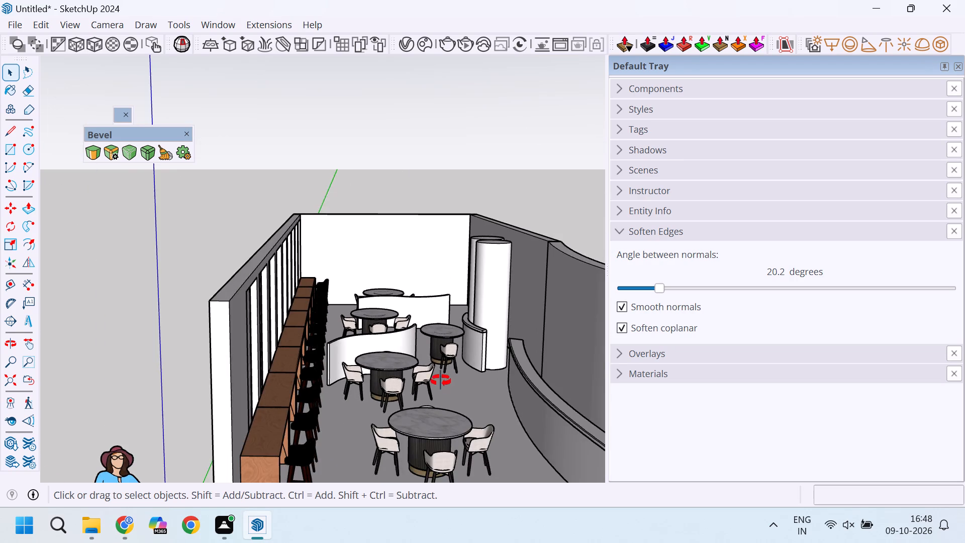
Search 3D Warehouse for "dolphin" in place of the previous bar stool search.
{"action": "middle_click_drag", "start_coordinate": [441, 381], "coordinate": [423, 334]}
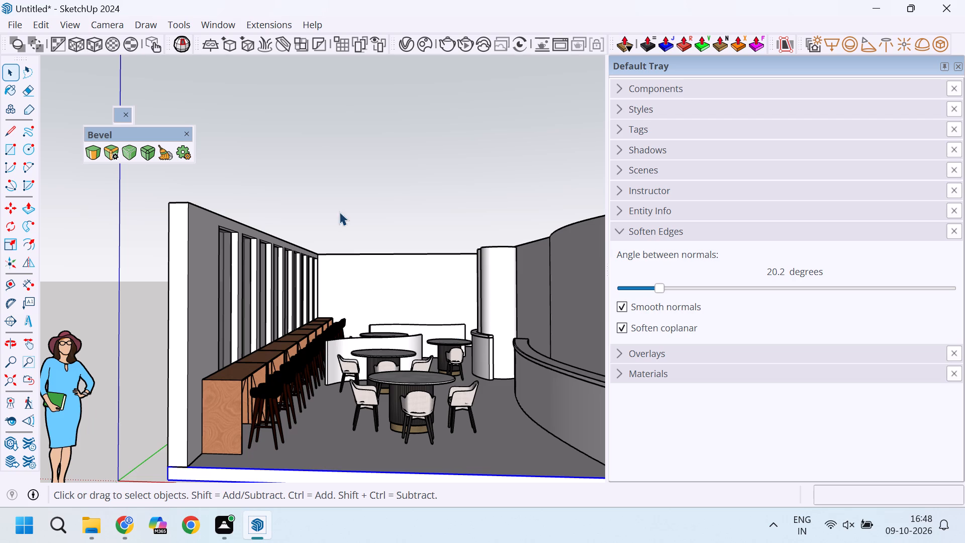
{"action": "left_click", "coordinate": [217, 23]}
{"action": "left_click", "coordinate": [259, 138]}
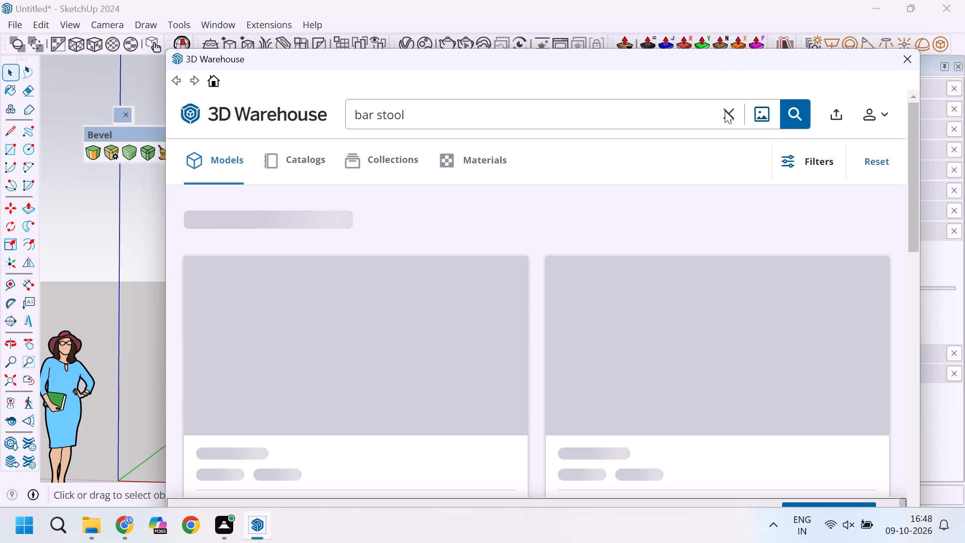
{"action": "left_click", "coordinate": [727, 109]}
{"action": "left_click", "coordinate": [729, 116]}
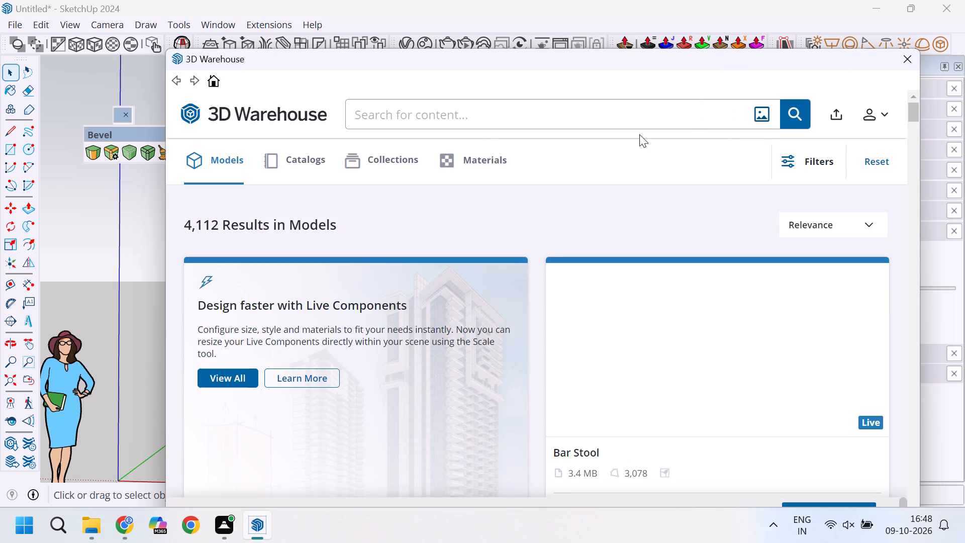
{"action": "type", "text": "dolphin"}
{"action": "key", "text": "Return"}
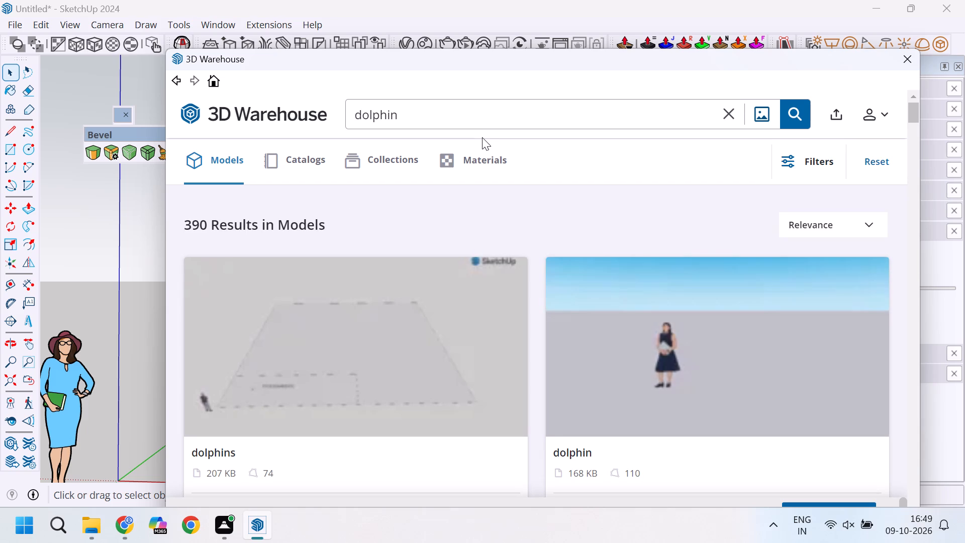
Look through the dolphin search results for a model suited to a decorative sculpture in the restaurant.
{"action": "scroll", "coordinate": [482, 280], "scroll_direction": "down", "scroll_amount": 2}
{"action": "scroll", "coordinate": [509, 341], "scroll_direction": "down", "scroll_amount": 2}
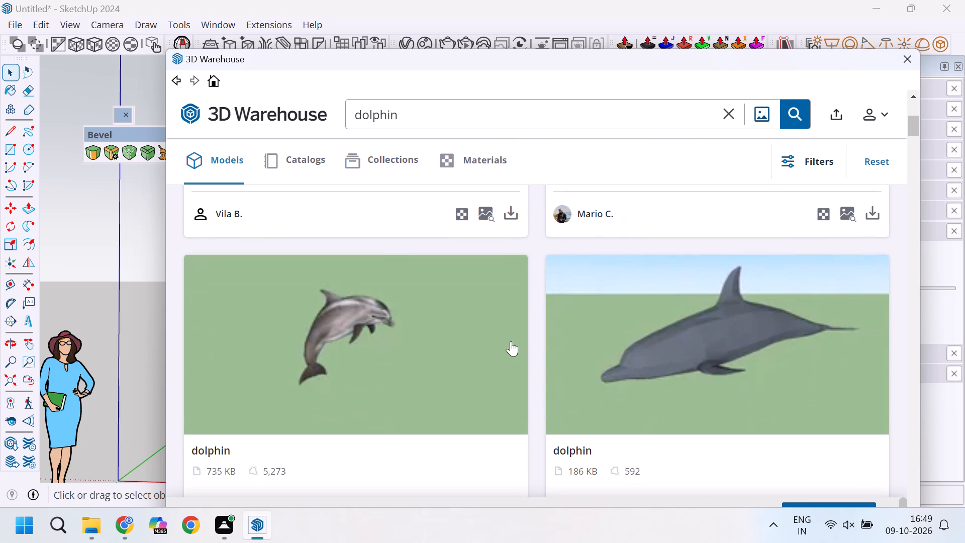
{"action": "scroll", "coordinate": [511, 341], "scroll_direction": "down", "scroll_amount": 4}
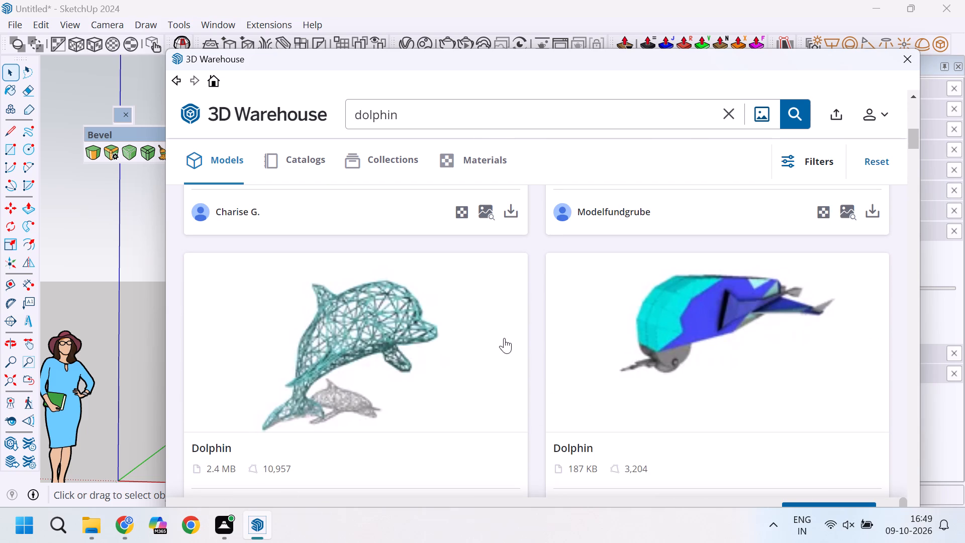
{"action": "scroll", "coordinate": [419, 318], "scroll_direction": "down", "scroll_amount": 4}
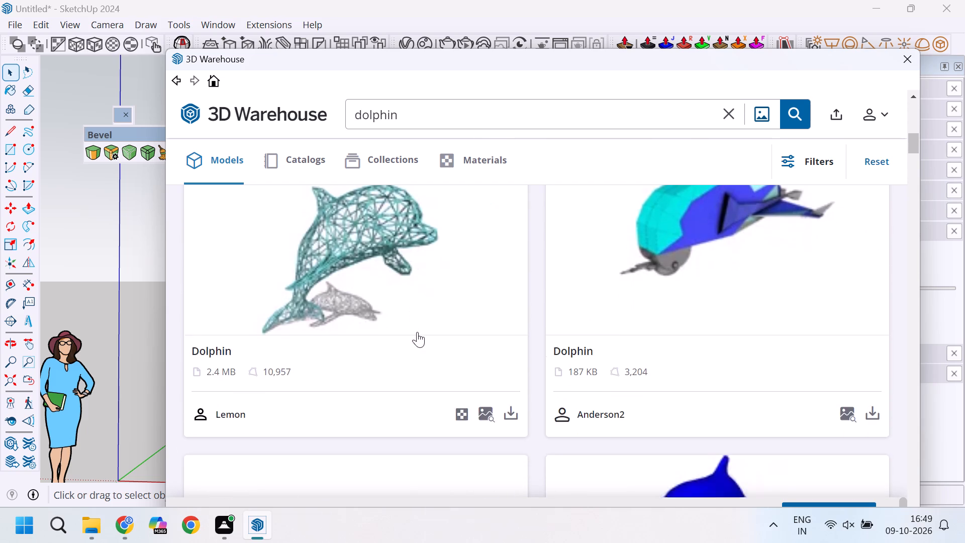
{"action": "scroll", "coordinate": [418, 332], "scroll_direction": "down", "scroll_amount": 12}
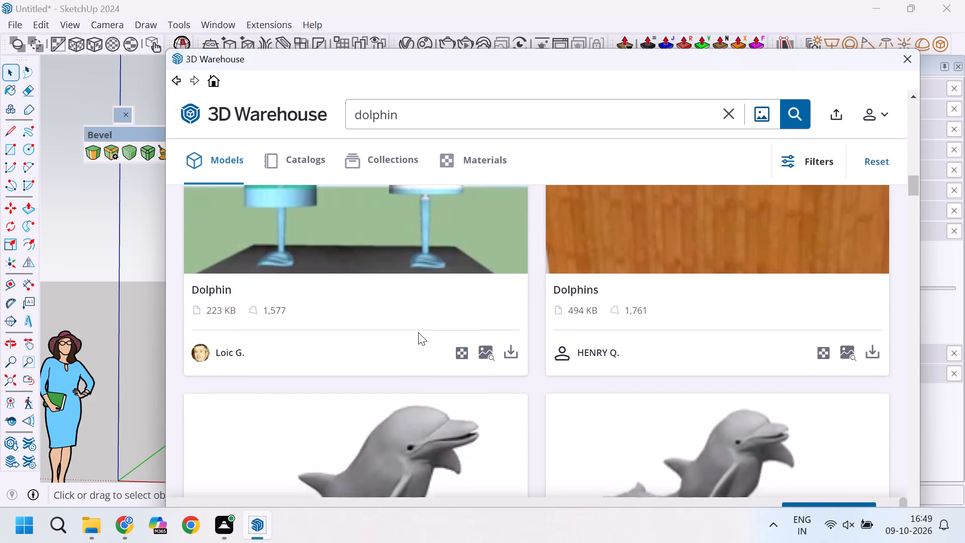
{"action": "scroll", "coordinate": [418, 332], "scroll_direction": "down", "scroll_amount": 18}
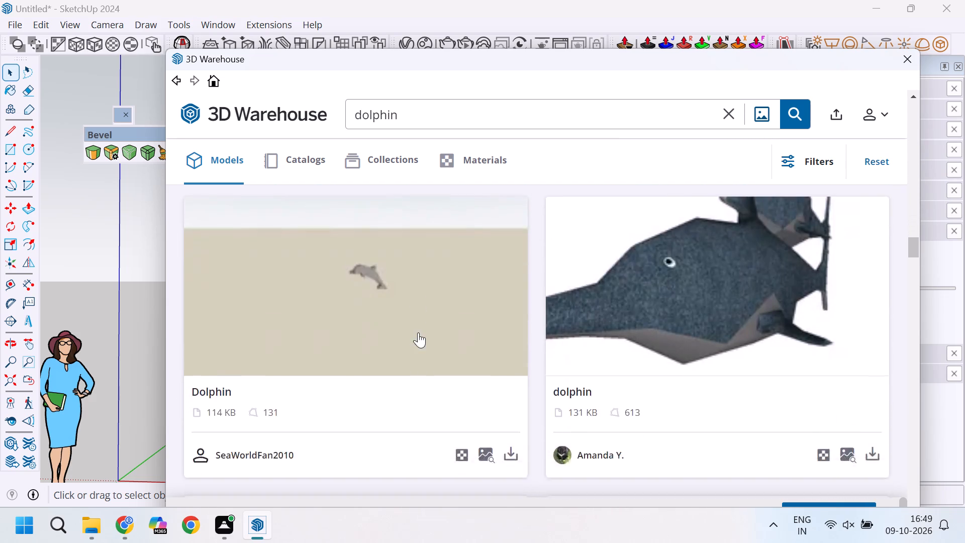
{"action": "scroll", "coordinate": [418, 332], "scroll_direction": "down", "scroll_amount": 15}
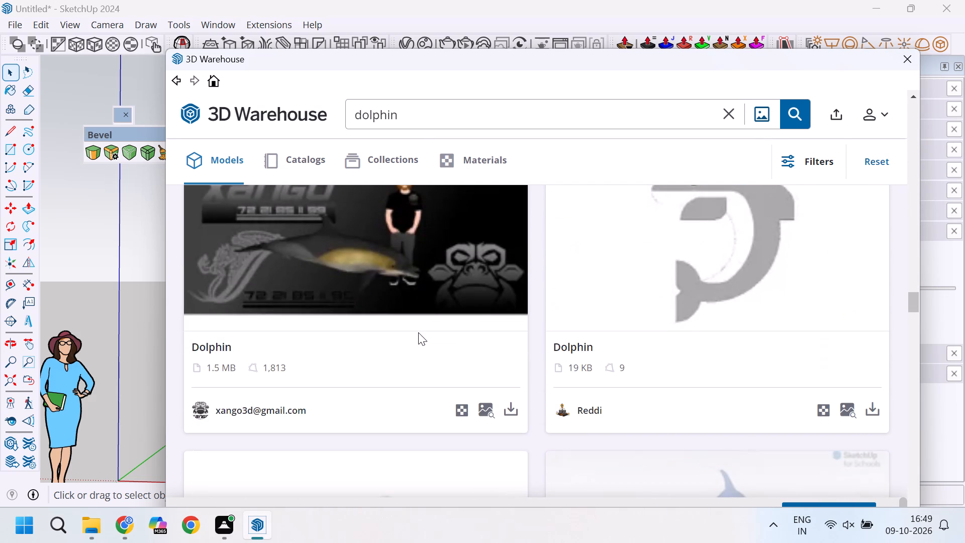
{"action": "scroll", "coordinate": [418, 332], "scroll_direction": "down", "scroll_amount": 17}
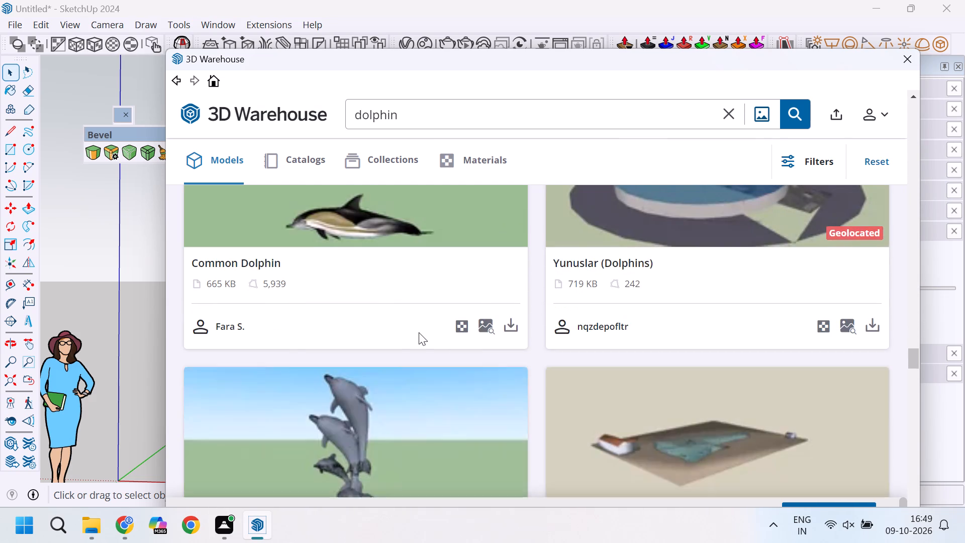
{"action": "scroll", "coordinate": [419, 332], "scroll_direction": "down", "scroll_amount": 18}
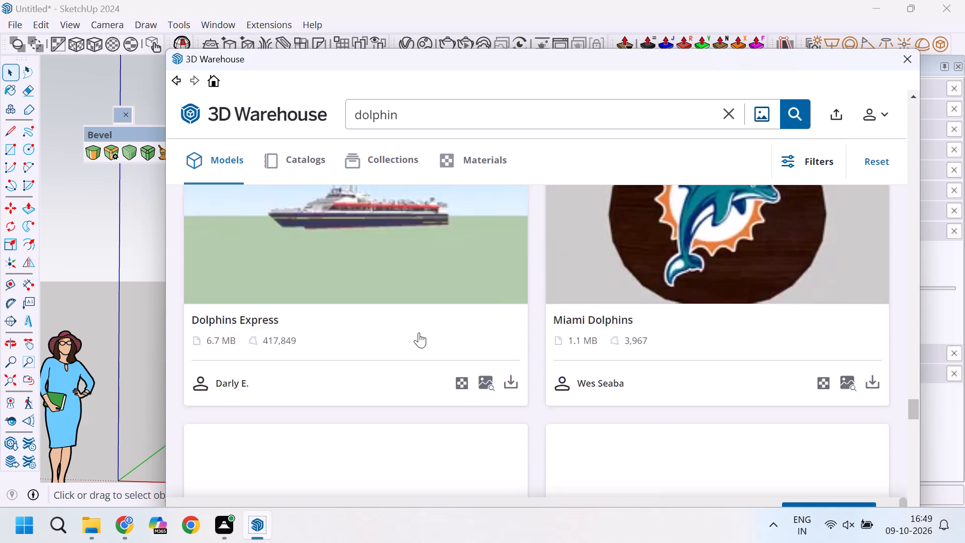
{"action": "scroll", "coordinate": [419, 332], "scroll_direction": "down", "scroll_amount": 10}
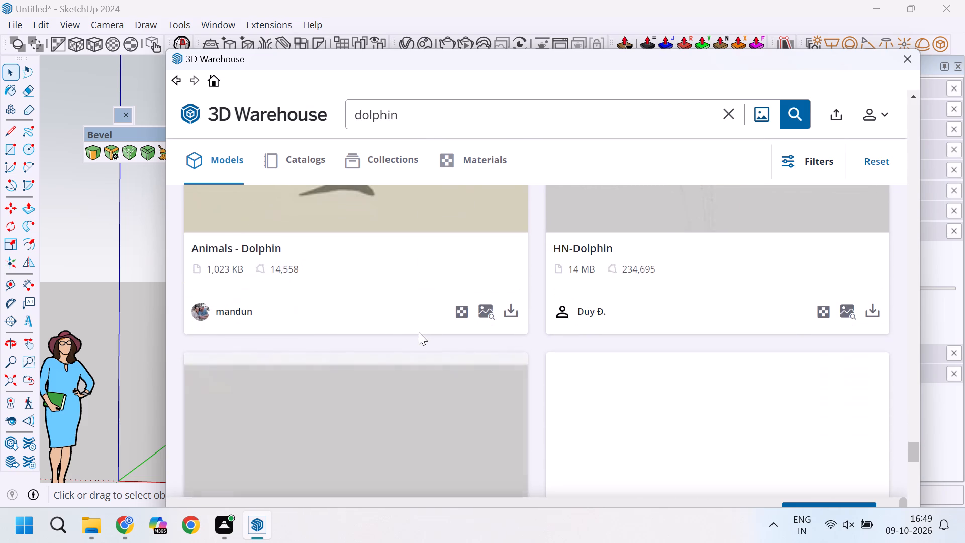
{"action": "scroll", "coordinate": [419, 332], "scroll_direction": "down", "scroll_amount": 12}
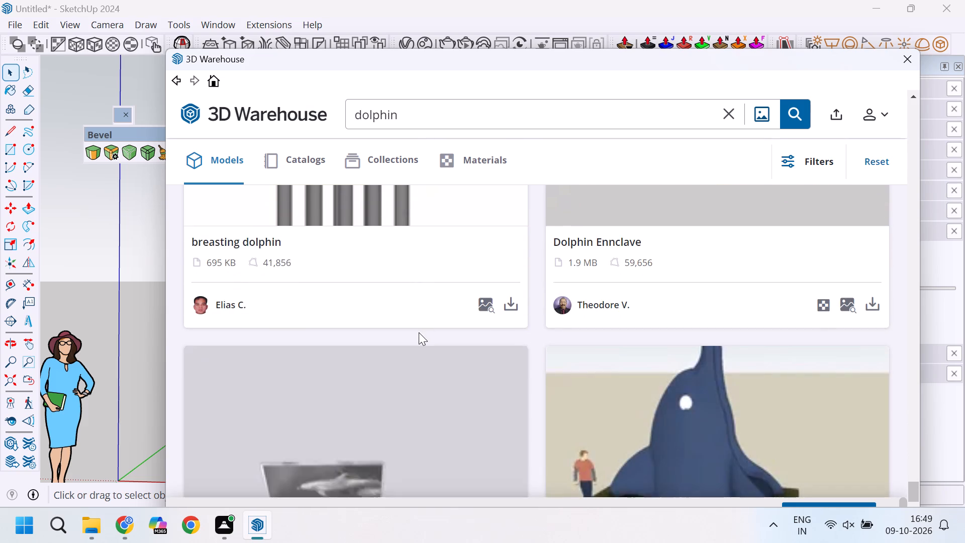
{"action": "scroll", "coordinate": [419, 332], "scroll_direction": "down", "scroll_amount": 15}
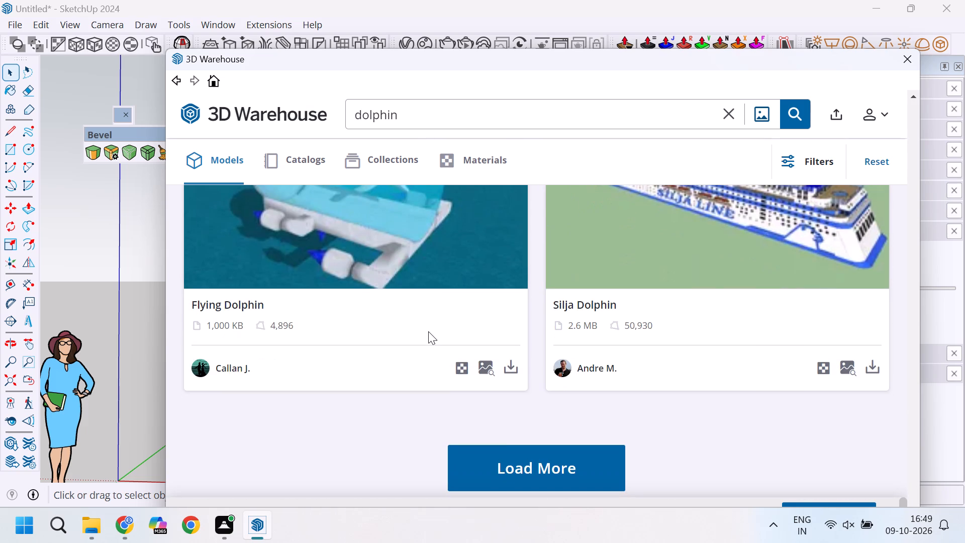
{"action": "scroll", "coordinate": [428, 331], "scroll_direction": "down", "scroll_amount": 3}
{"action": "scroll", "coordinate": [428, 331], "scroll_direction": "up", "scroll_amount": 20}
{"action": "scroll", "coordinate": [428, 331], "scroll_direction": "up", "scroll_amount": 20}
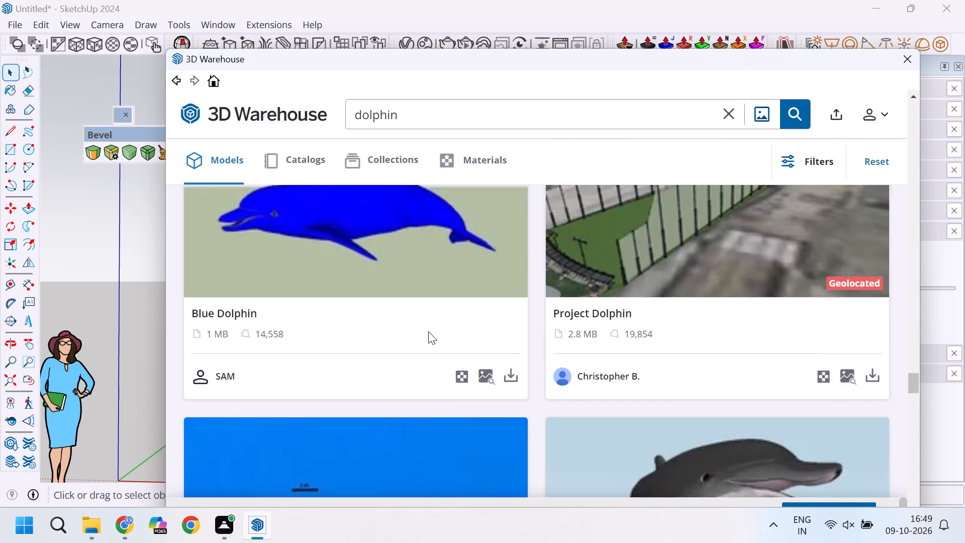
{"action": "scroll", "coordinate": [428, 331], "scroll_direction": "up", "scroll_amount": 20}
{"action": "scroll", "coordinate": [428, 331], "scroll_direction": "up", "scroll_amount": 20}
{"action": "scroll", "coordinate": [428, 331], "scroll_direction": "up", "scroll_amount": 11}
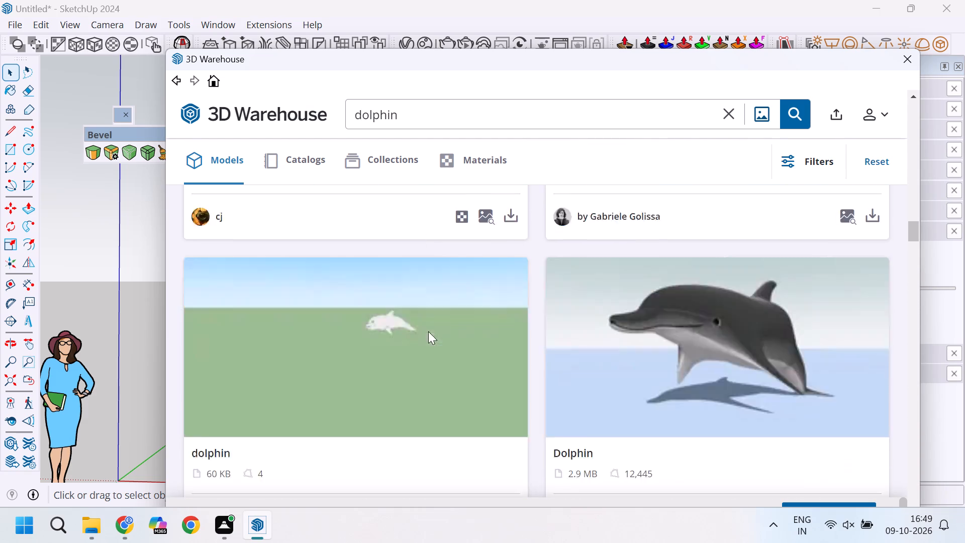
{"action": "scroll", "coordinate": [428, 331], "scroll_direction": "up", "scroll_amount": 20}
{"action": "scroll", "coordinate": [428, 331], "scroll_direction": "up", "scroll_amount": 20}
{"action": "scroll", "coordinate": [428, 331], "scroll_direction": "up", "scroll_amount": 4}
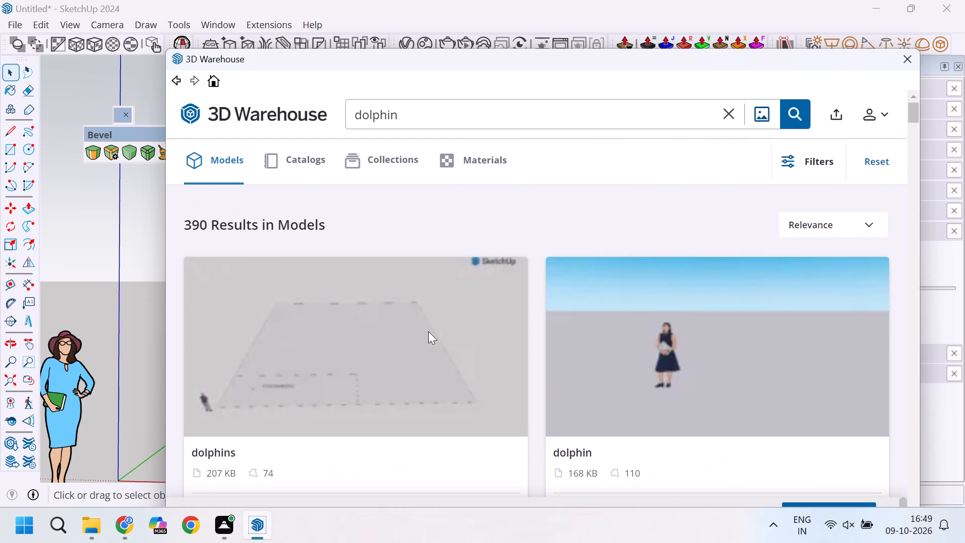
{"action": "scroll", "coordinate": [428, 331], "scroll_direction": "down", "scroll_amount": 9}
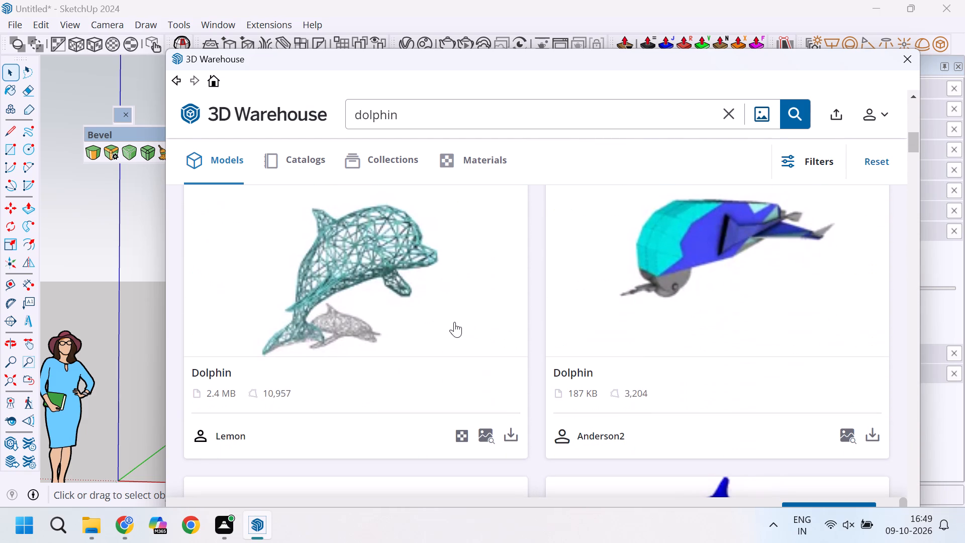
Import the faceted wireframe Dolphin model (2.4 MB) and place it outside the restaurant, beside the curved outer wall.
{"action": "left_click", "coordinate": [509, 430]}
{"action": "left_click", "coordinate": [489, 326]}
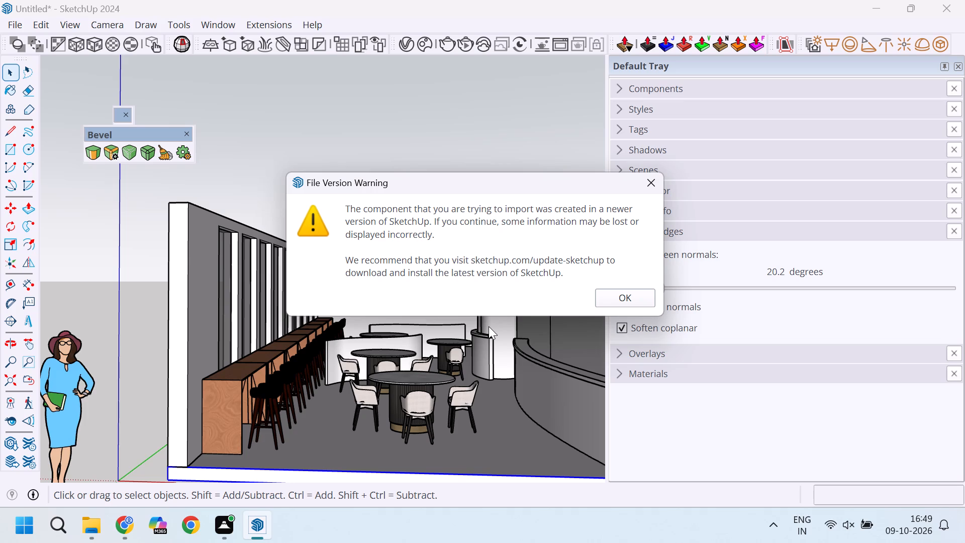
{"action": "left_click", "coordinate": [636, 301]}
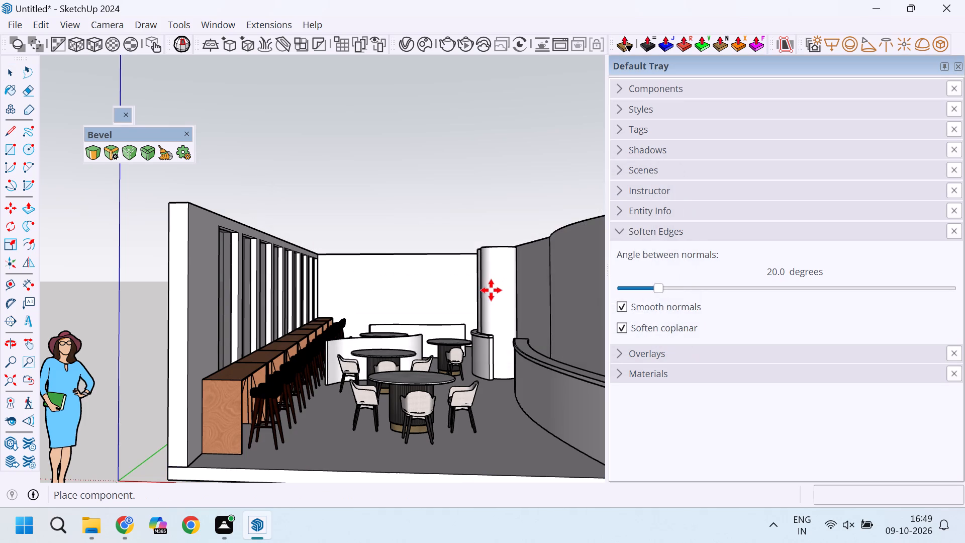
{"action": "scroll", "coordinate": [486, 290], "scroll_direction": "up", "scroll_amount": 10}
{"action": "scroll", "coordinate": [328, 325], "scroll_direction": "down", "scroll_amount": 11}
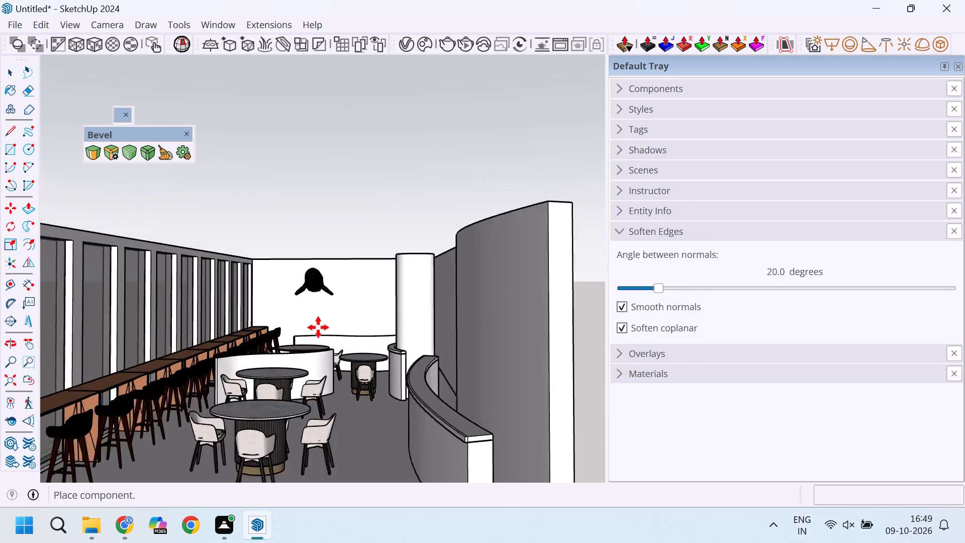
{"action": "scroll", "coordinate": [226, 297], "scroll_direction": "down", "scroll_amount": 5}
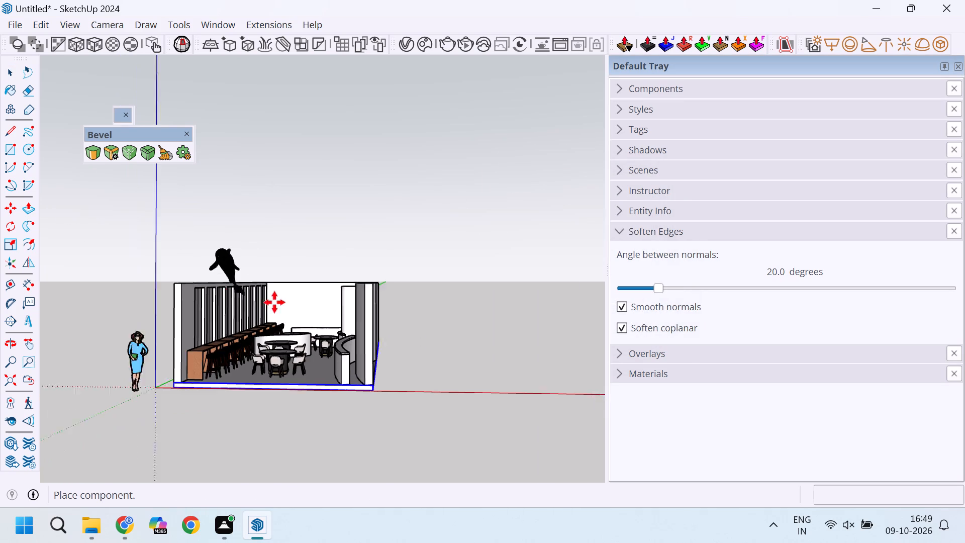
{"action": "scroll", "coordinate": [357, 300], "scroll_direction": "up", "scroll_amount": 12}
{"action": "left_click", "coordinate": [426, 322]}
Scale the imported dolphin down uniformly from a bounding-box corner to roughly half its size.
{"action": "middle_click_drag", "start_coordinate": [419, 280], "coordinate": [423, 285]}
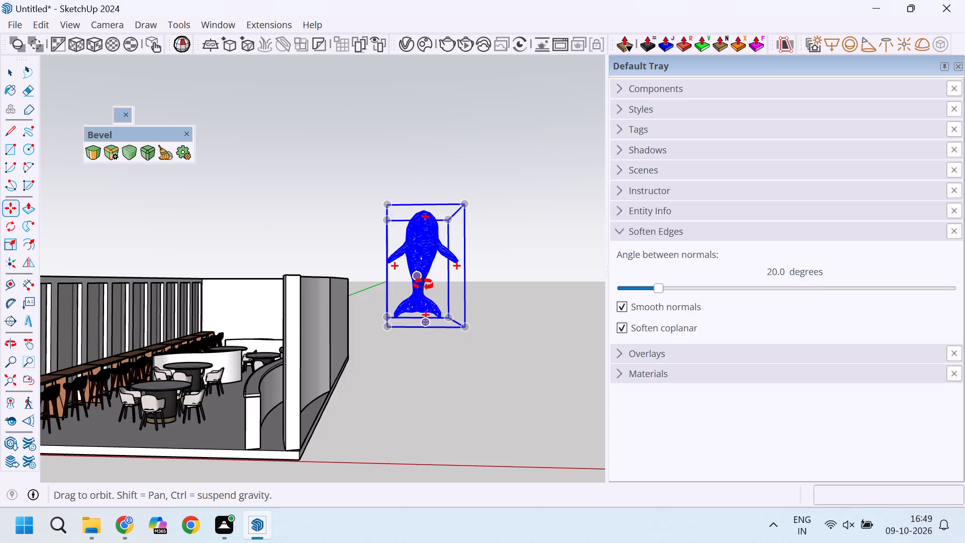
{"action": "middle_click_drag", "start_coordinate": [423, 285], "coordinate": [477, 407]}
{"action": "scroll", "coordinate": [489, 370], "scroll_direction": "up", "scroll_amount": 6}
{"action": "scroll", "coordinate": [454, 244], "scroll_direction": "down", "scroll_amount": 4}
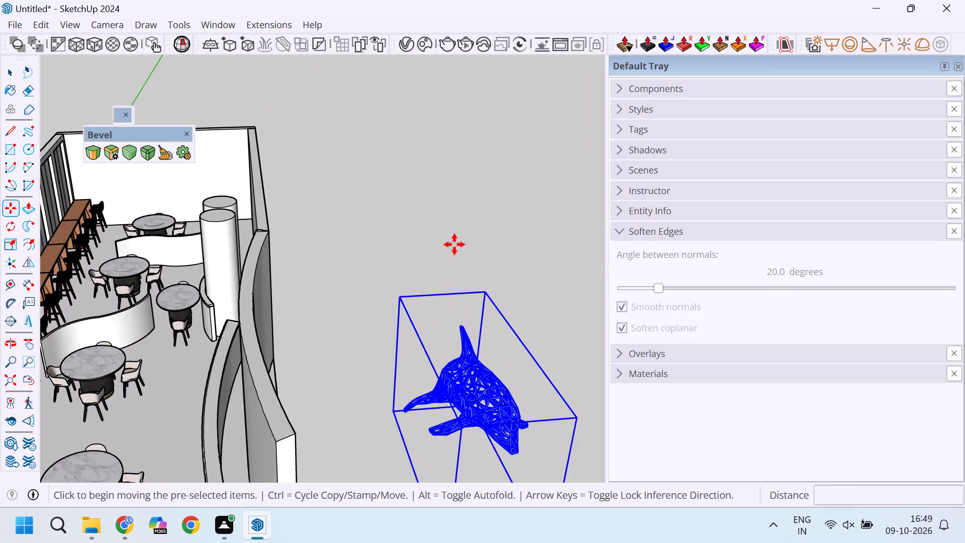
{"action": "scroll", "coordinate": [454, 244], "scroll_direction": "down", "scroll_amount": 2}
{"action": "scroll", "coordinate": [448, 325], "scroll_direction": "up", "scroll_amount": 10}
{"action": "middle_click_drag", "start_coordinate": [479, 356], "coordinate": [542, 349]}
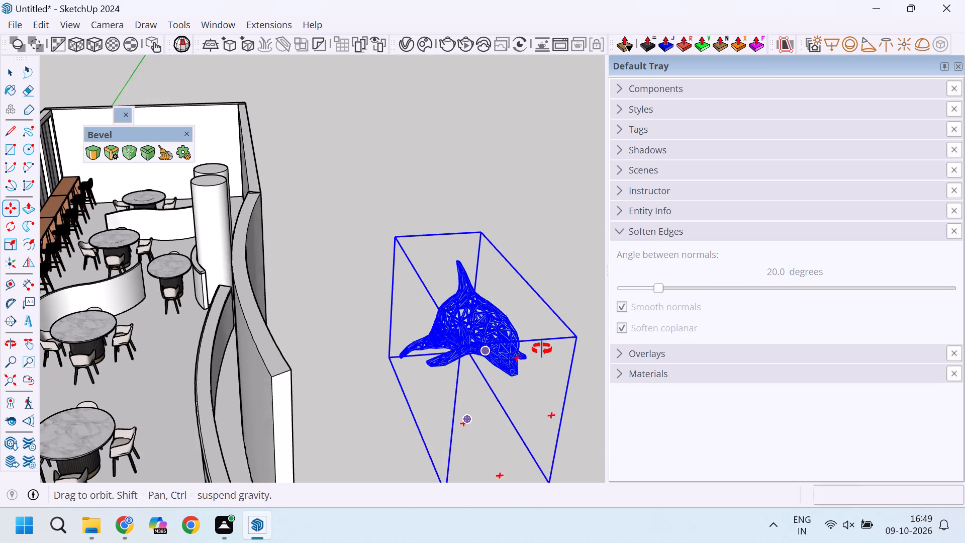
{"action": "middle_click_drag", "start_coordinate": [542, 349], "coordinate": [562, 338]}
{"action": "middle_click_drag", "start_coordinate": [499, 309], "coordinate": [268, 307]}
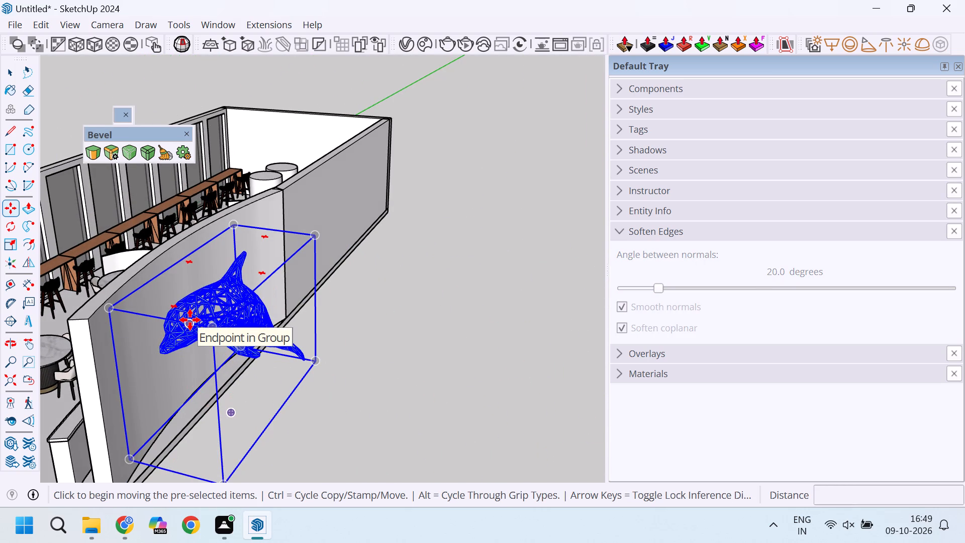
{"action": "scroll", "coordinate": [221, 318], "scroll_direction": "up", "scroll_amount": 4}
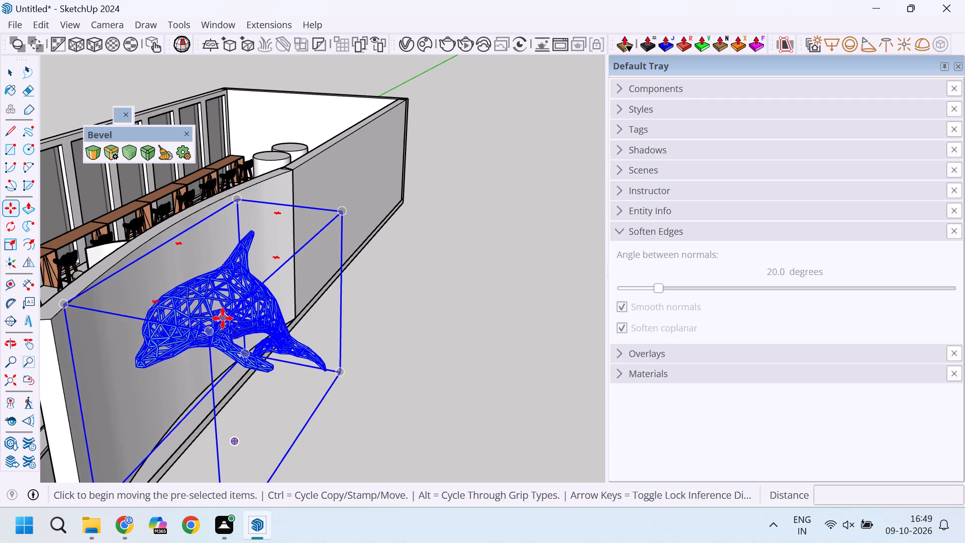
{"action": "key", "text": "s"}
{"action": "left_click", "coordinate": [206, 331]}
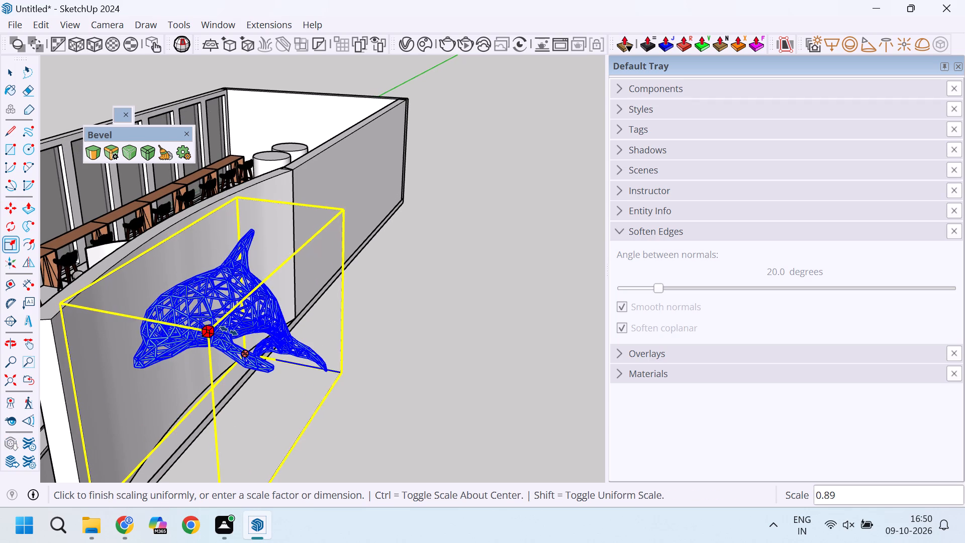
{"action": "left_click", "coordinate": [255, 328]}
{"action": "key", "text": "space"}
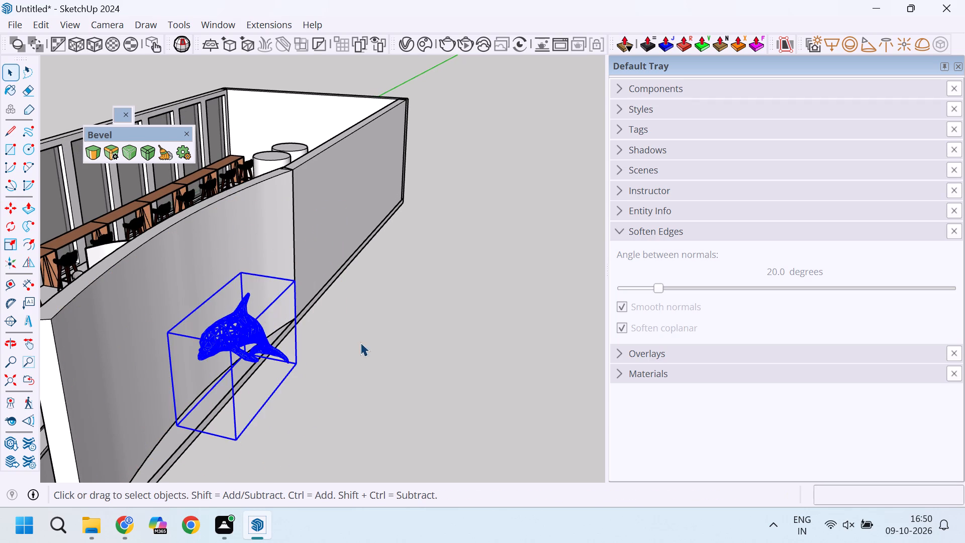
{"action": "left_click", "coordinate": [360, 342]}
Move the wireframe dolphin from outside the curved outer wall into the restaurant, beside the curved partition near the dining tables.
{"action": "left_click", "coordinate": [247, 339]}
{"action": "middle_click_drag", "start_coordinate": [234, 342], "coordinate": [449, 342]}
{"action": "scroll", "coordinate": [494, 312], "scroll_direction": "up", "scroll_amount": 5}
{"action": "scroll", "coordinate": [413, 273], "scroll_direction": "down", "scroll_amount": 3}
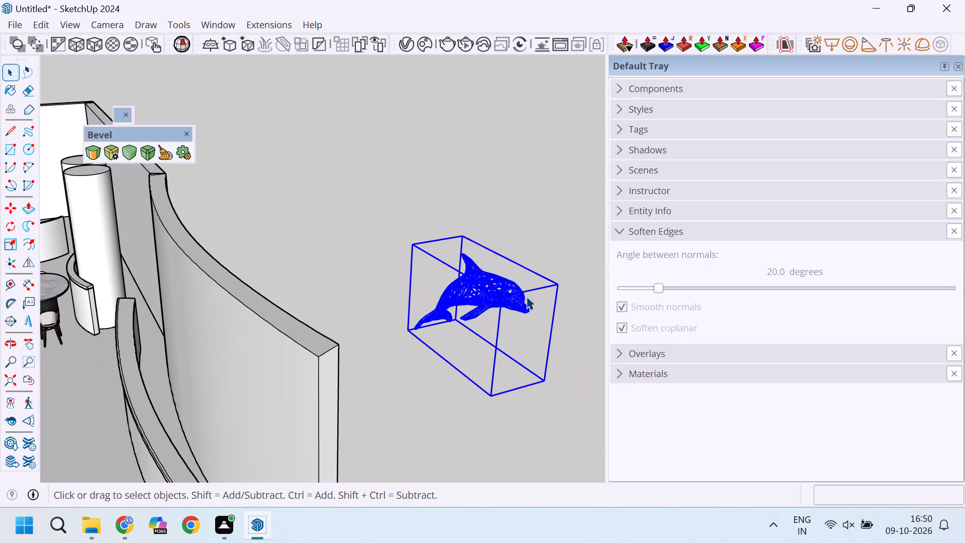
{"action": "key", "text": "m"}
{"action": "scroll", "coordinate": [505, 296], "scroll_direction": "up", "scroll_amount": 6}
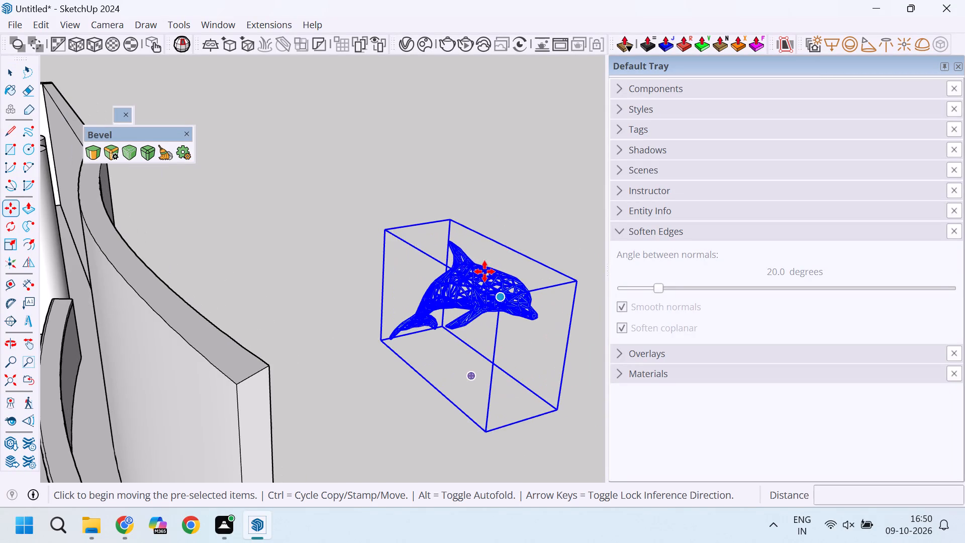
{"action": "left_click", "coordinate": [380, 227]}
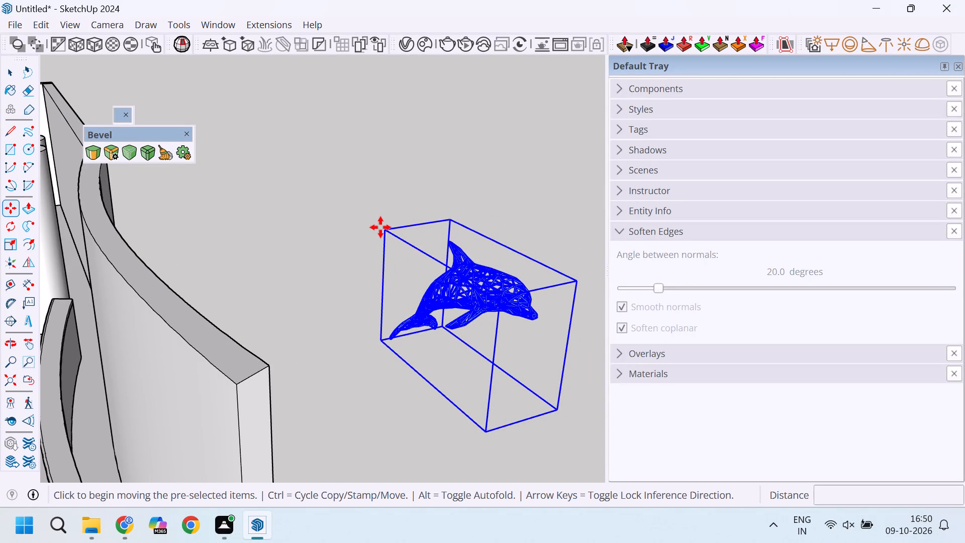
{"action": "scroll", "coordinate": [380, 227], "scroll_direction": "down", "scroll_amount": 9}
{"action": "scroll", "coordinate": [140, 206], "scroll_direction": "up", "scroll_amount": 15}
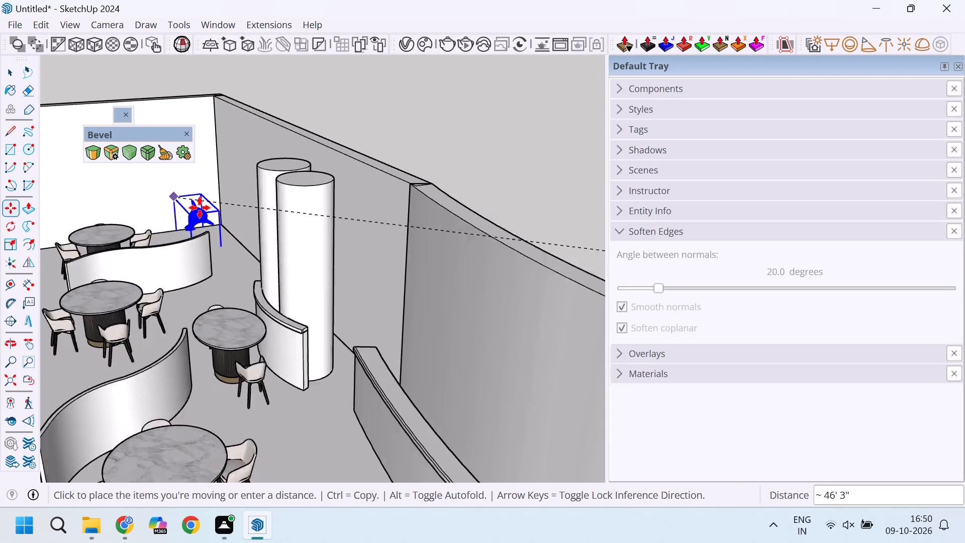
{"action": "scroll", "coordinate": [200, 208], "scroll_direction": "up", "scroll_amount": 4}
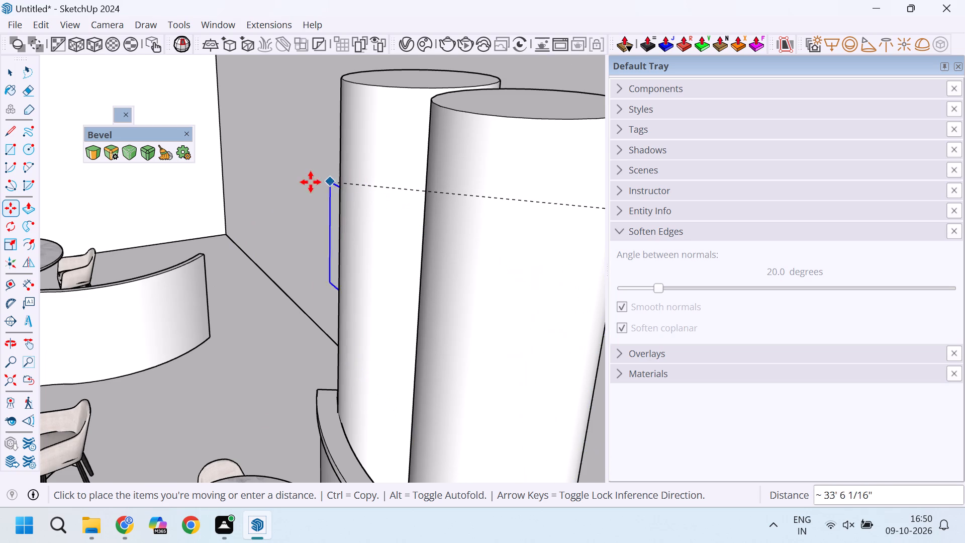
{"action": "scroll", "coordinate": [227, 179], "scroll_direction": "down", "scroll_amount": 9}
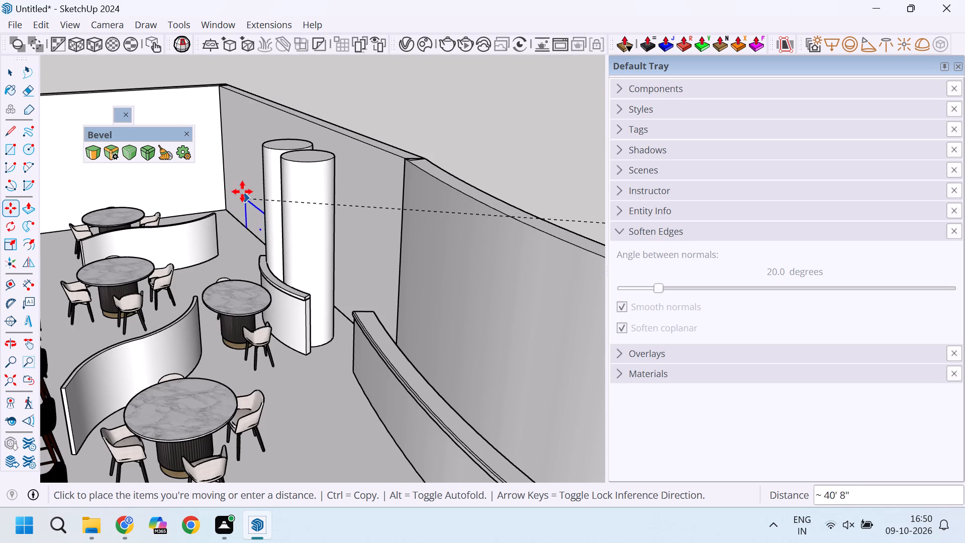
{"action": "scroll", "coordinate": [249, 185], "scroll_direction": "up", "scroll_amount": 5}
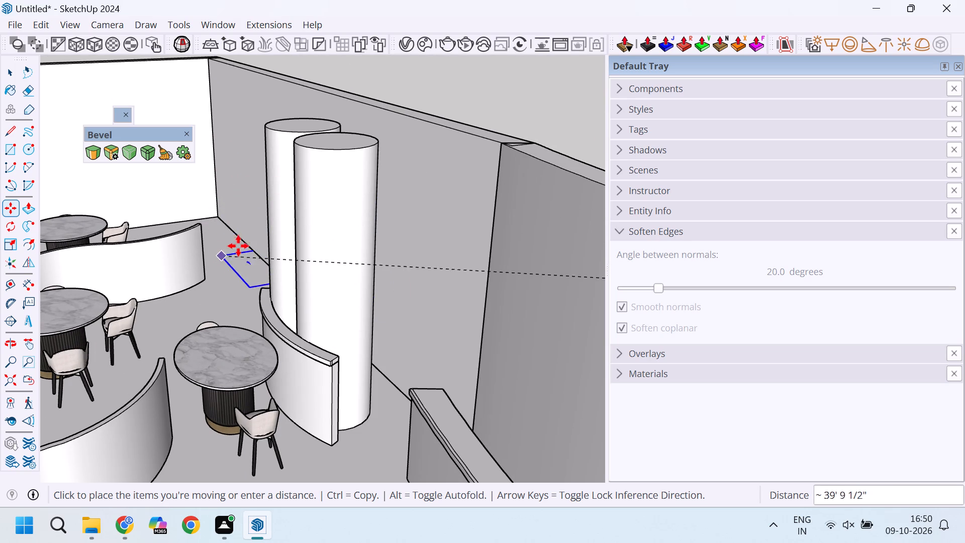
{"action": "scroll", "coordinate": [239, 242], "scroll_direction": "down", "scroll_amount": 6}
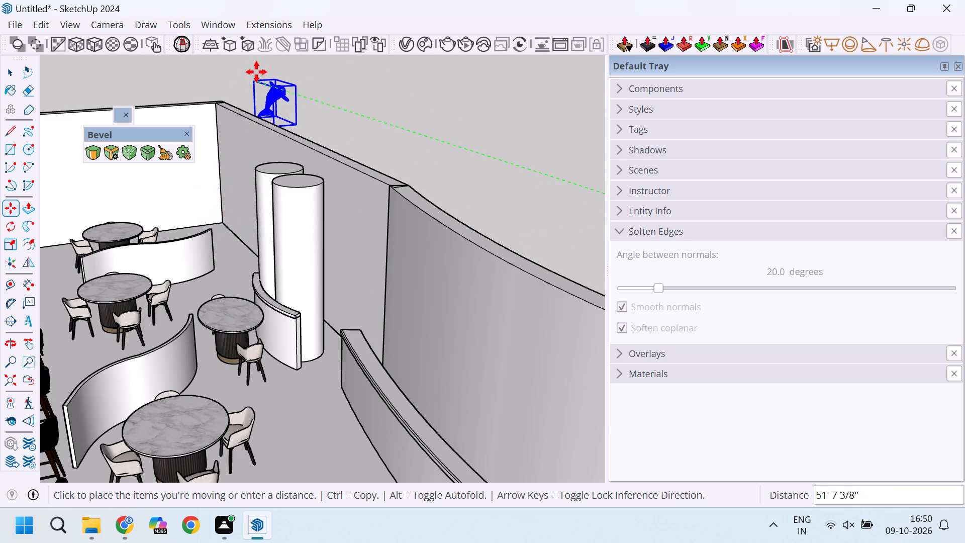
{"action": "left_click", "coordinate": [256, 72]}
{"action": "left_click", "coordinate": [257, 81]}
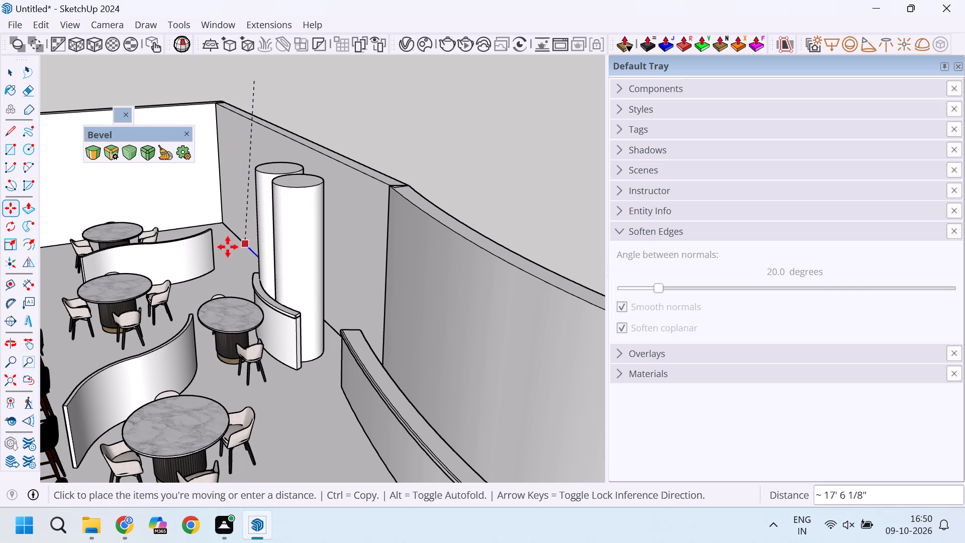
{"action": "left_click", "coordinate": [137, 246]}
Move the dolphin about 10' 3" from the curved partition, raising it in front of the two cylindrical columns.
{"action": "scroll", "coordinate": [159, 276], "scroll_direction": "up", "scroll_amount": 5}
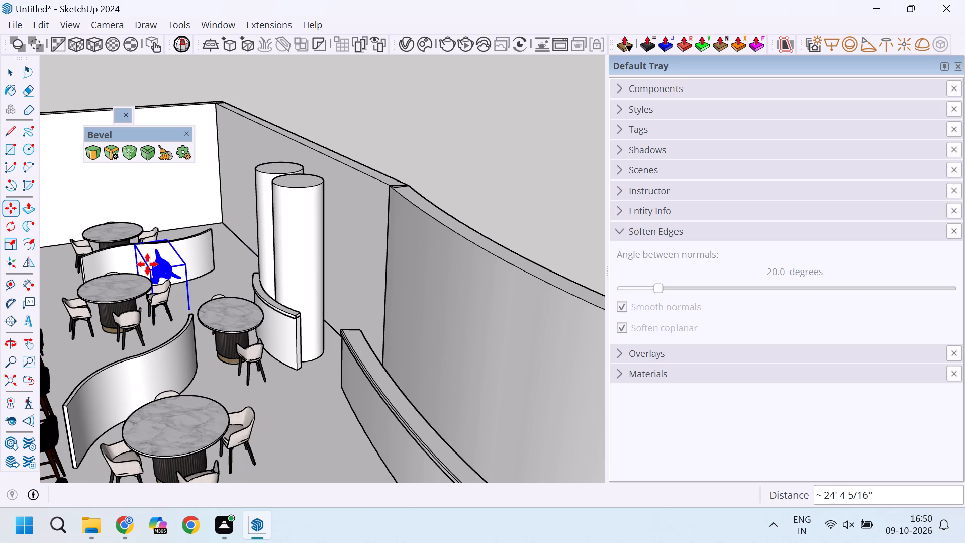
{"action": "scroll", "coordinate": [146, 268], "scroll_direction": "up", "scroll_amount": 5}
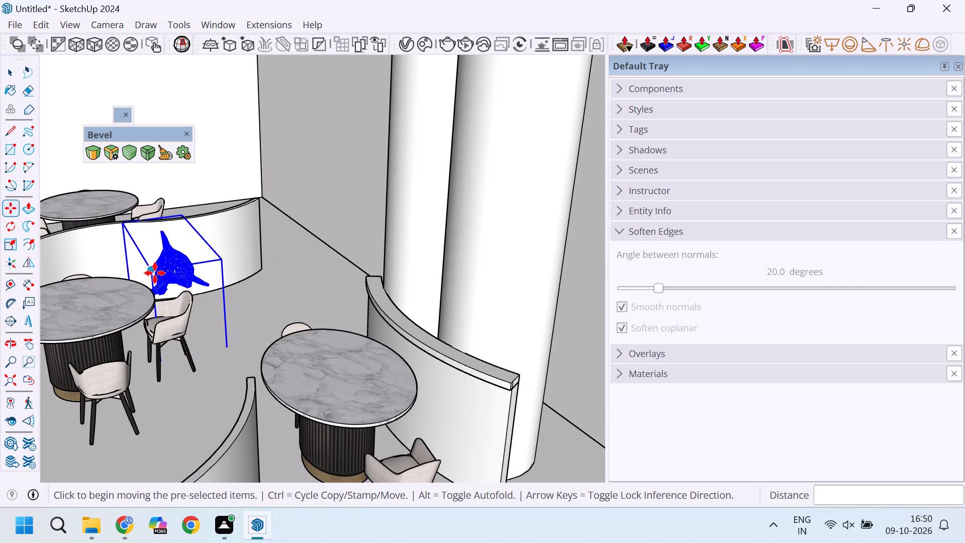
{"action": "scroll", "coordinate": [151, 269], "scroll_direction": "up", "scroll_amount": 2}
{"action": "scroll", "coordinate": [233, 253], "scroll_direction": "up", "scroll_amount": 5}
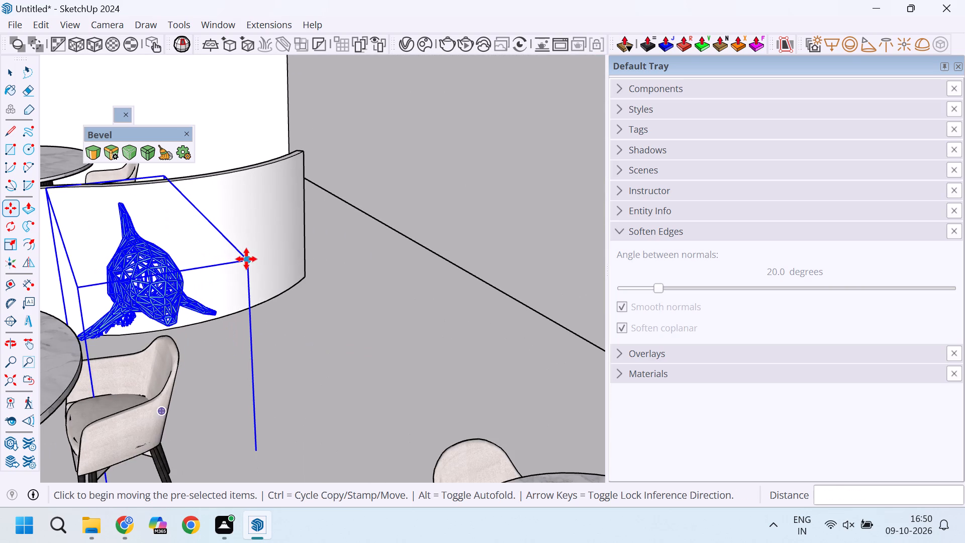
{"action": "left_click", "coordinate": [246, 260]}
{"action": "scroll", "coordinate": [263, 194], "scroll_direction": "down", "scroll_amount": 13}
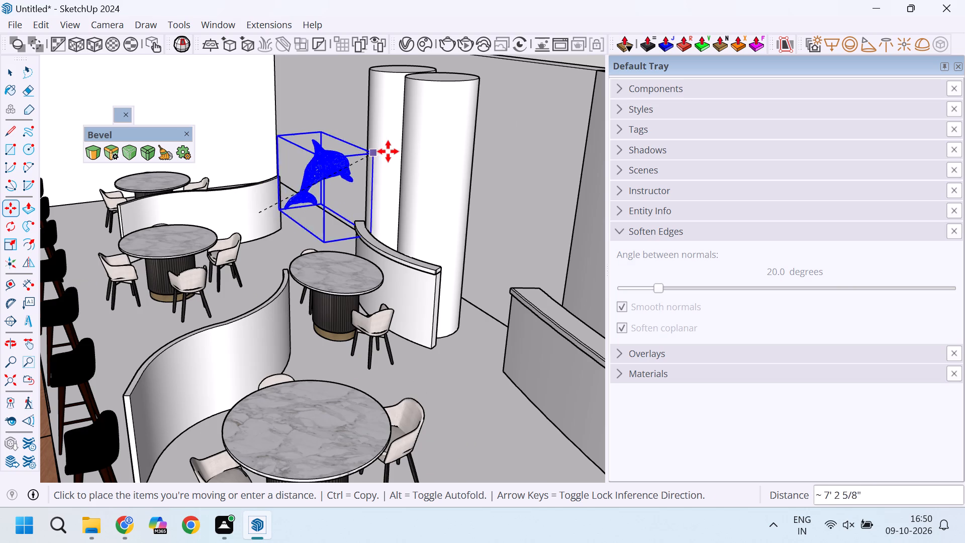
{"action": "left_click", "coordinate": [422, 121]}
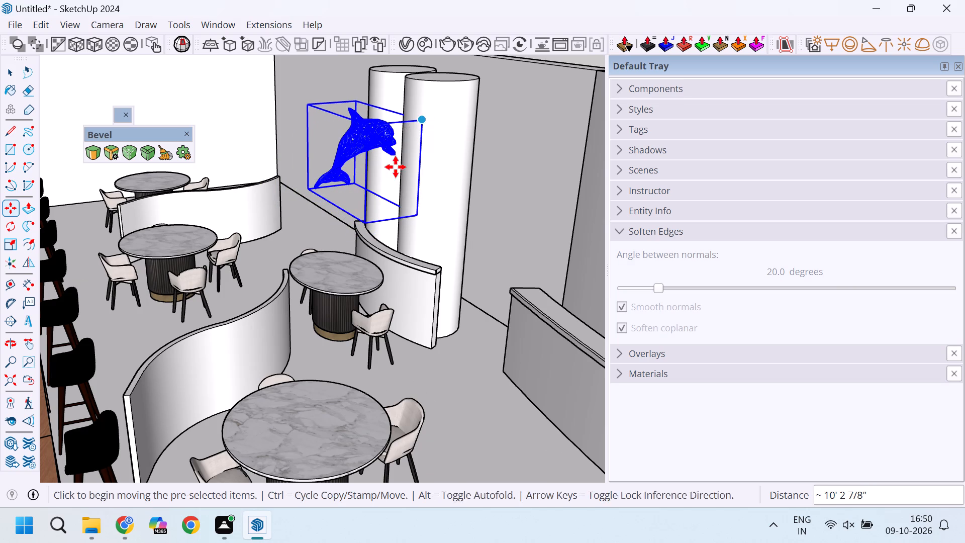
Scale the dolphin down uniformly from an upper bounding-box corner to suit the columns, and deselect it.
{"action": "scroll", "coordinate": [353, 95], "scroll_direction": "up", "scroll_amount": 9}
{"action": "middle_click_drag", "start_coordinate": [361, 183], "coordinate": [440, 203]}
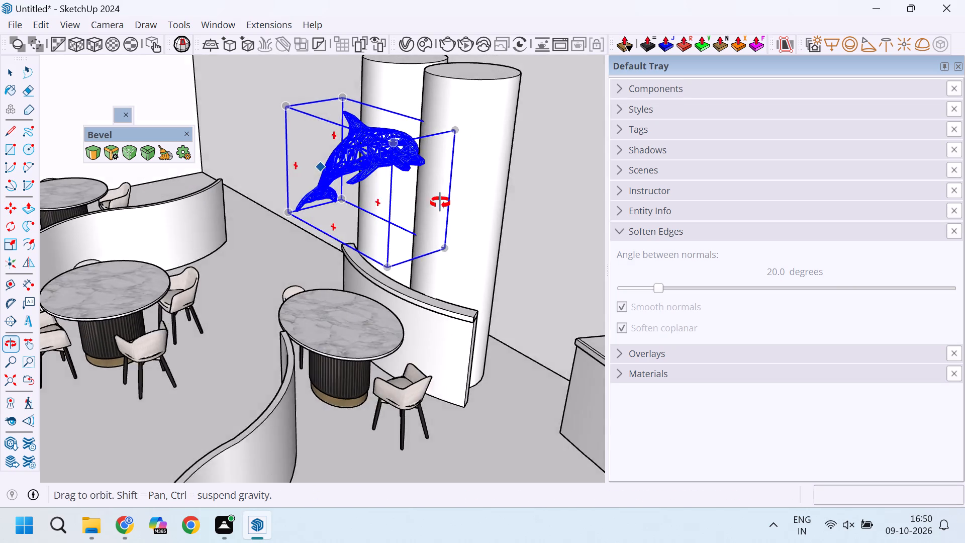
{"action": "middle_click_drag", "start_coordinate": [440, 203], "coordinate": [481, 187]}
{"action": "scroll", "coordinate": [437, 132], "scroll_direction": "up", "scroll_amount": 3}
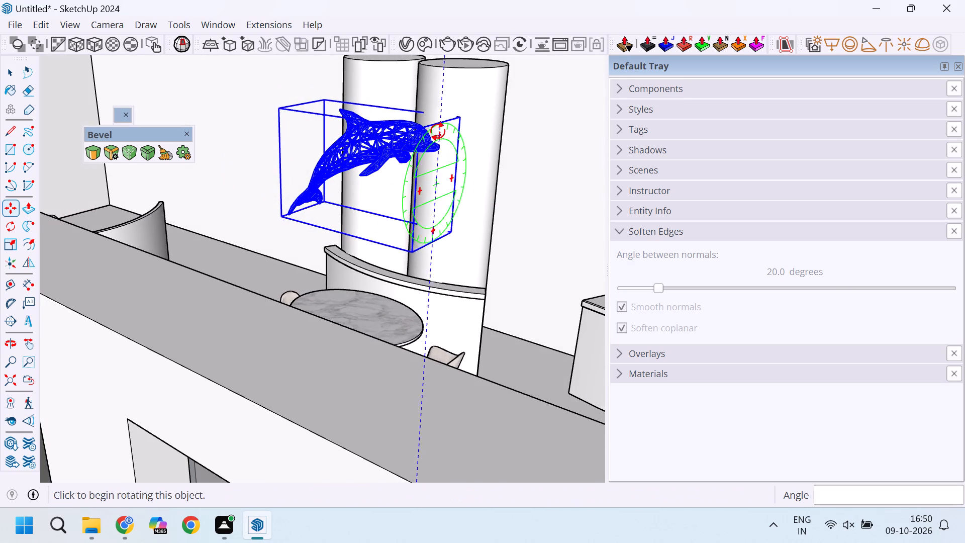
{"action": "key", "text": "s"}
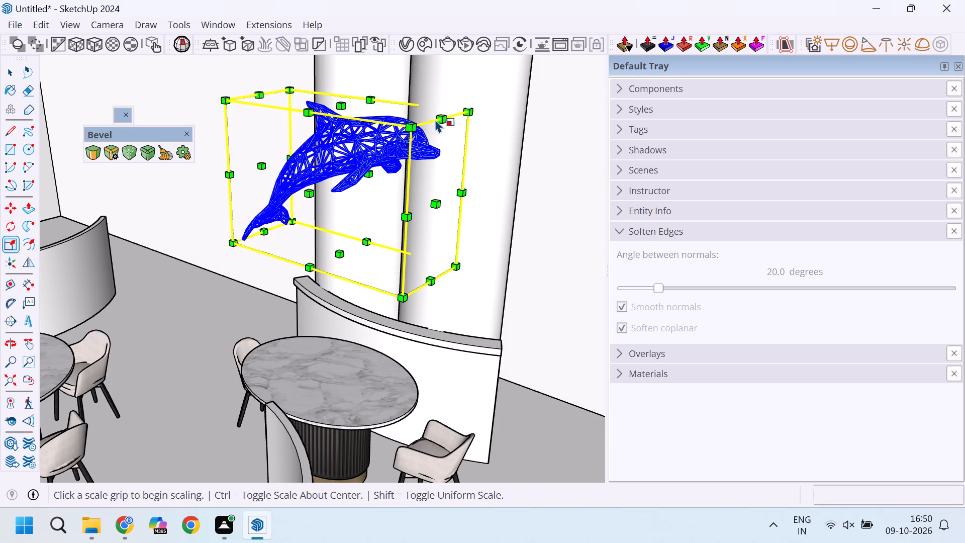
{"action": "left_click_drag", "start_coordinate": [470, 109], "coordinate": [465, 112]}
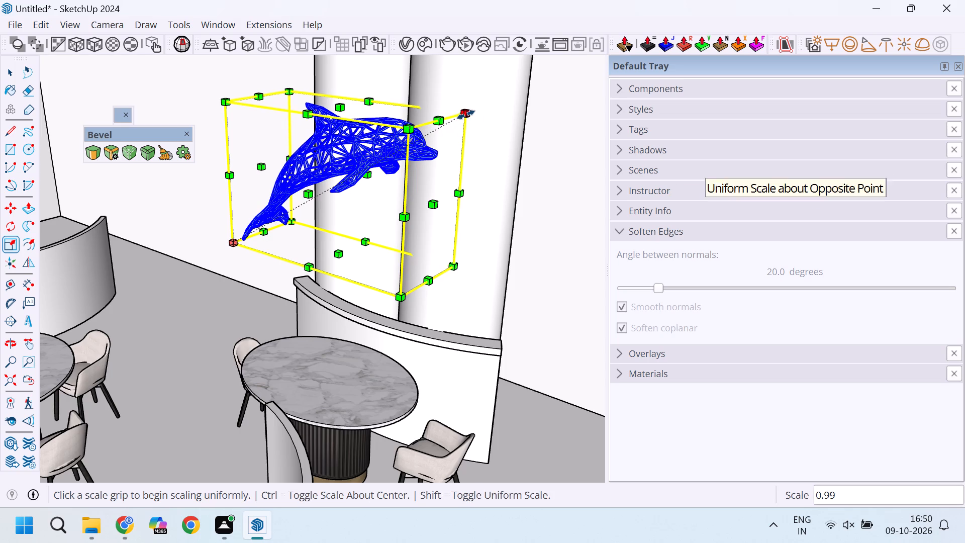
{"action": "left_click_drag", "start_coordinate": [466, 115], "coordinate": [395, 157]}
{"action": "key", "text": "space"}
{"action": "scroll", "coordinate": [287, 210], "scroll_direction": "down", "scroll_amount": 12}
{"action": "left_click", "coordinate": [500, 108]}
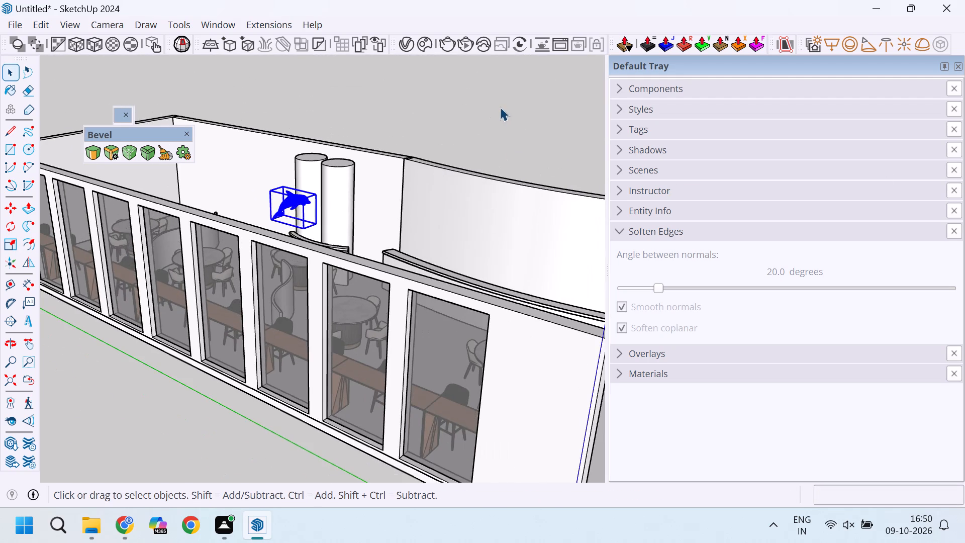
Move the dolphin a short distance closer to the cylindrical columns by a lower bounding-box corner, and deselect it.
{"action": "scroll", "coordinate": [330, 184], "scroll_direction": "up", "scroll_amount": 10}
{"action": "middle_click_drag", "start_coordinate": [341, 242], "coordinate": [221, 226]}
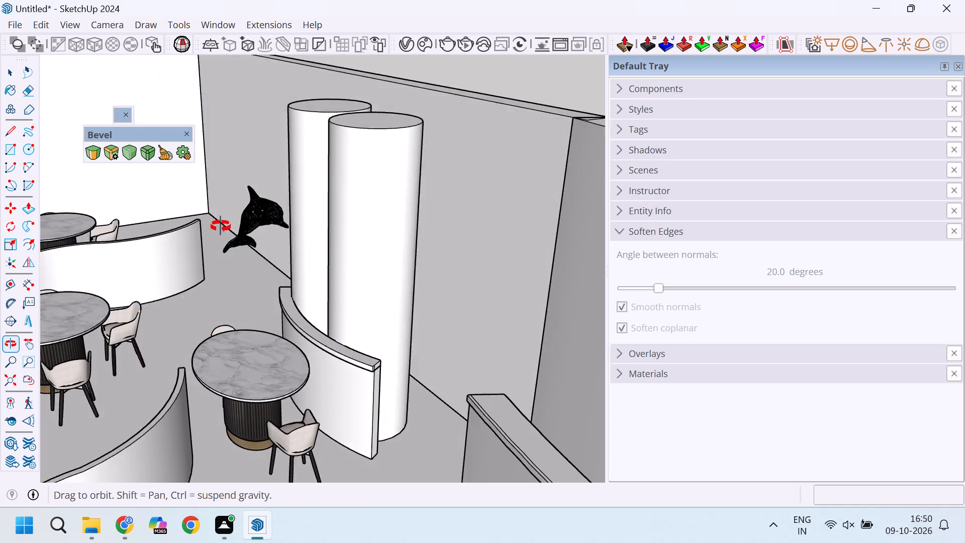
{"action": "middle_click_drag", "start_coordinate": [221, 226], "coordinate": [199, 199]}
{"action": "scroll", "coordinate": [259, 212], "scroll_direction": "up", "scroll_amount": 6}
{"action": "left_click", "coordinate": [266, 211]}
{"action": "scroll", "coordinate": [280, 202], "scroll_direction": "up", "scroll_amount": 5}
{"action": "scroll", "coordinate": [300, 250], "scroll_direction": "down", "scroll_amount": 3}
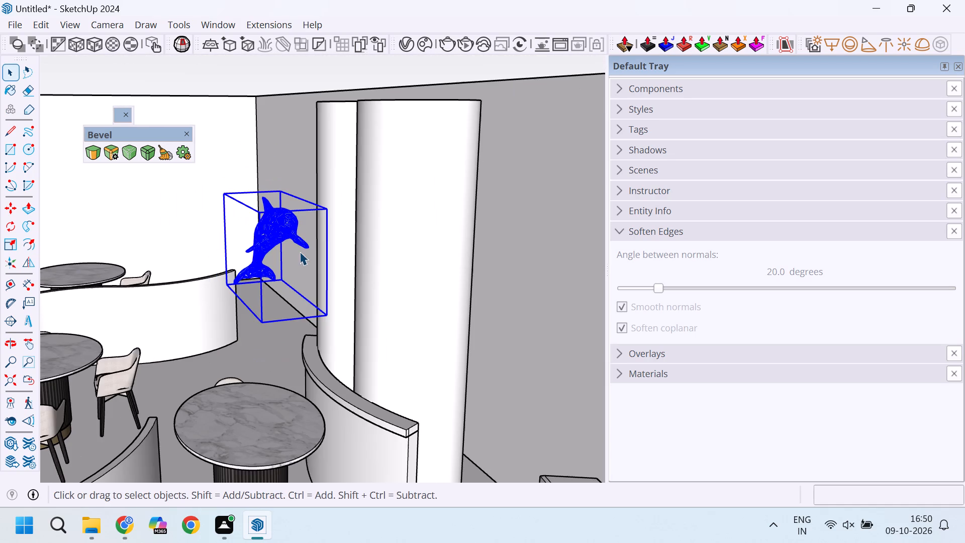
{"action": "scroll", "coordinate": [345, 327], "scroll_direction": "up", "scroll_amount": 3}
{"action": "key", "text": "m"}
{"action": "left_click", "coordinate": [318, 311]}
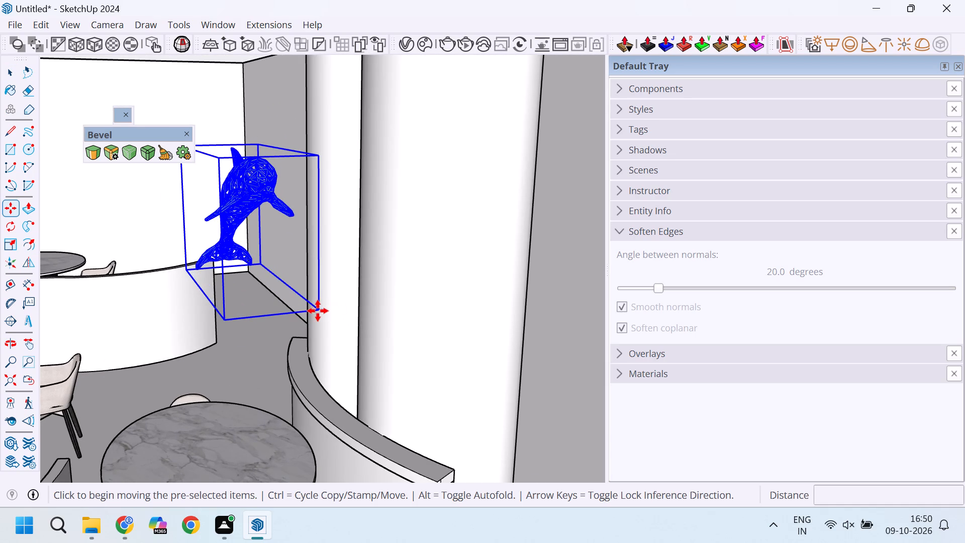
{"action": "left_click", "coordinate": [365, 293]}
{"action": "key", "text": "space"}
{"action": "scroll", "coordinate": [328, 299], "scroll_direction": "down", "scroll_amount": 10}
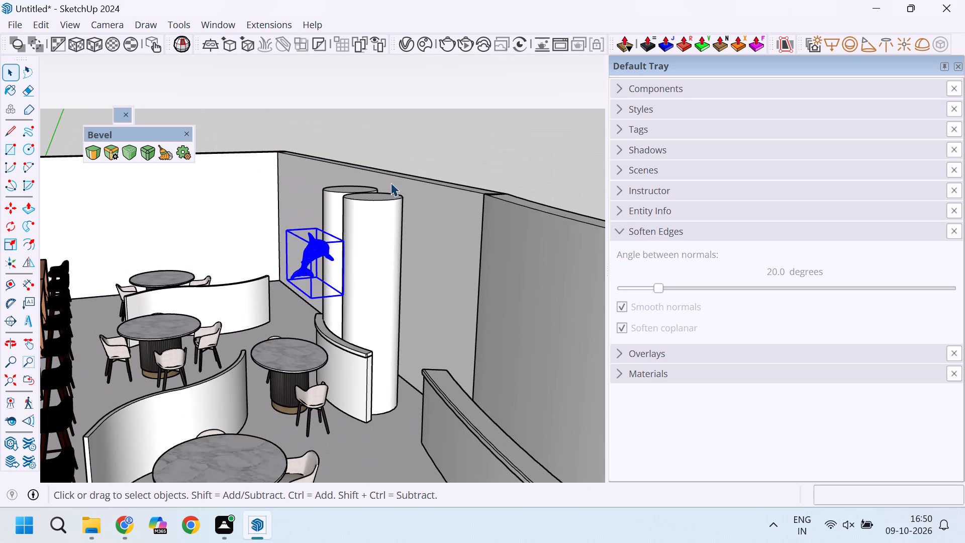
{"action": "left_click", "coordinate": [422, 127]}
Examine the dolphin's size, facing and position against the cylindrical columns from several angles, close up and from afar.
{"action": "scroll", "coordinate": [387, 251], "scroll_direction": "up", "scroll_amount": 6}
{"action": "middle_click_drag", "start_coordinate": [297, 284], "coordinate": [494, 255]}
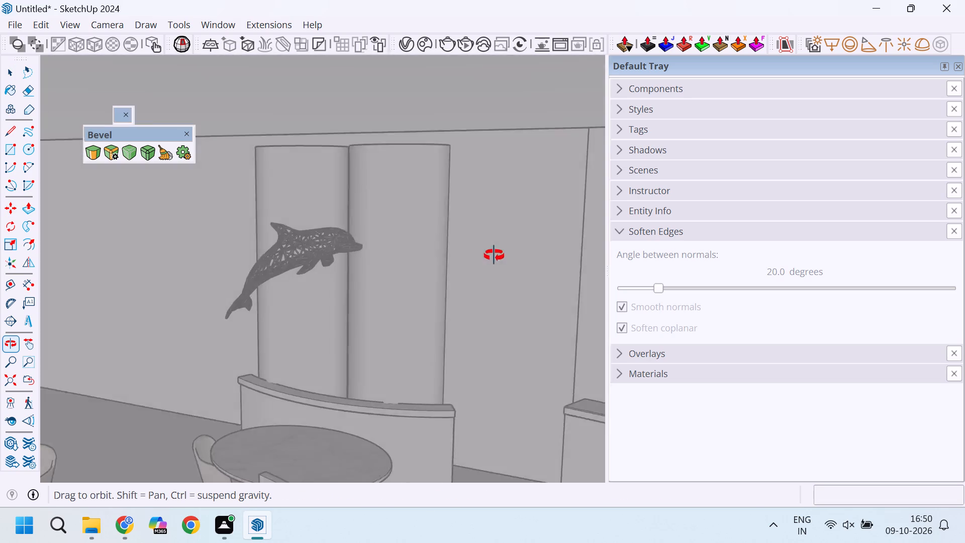
{"action": "middle_click_drag", "start_coordinate": [494, 255], "coordinate": [315, 273]}
{"action": "scroll", "coordinate": [323, 273], "scroll_direction": "down", "scroll_amount": 12}
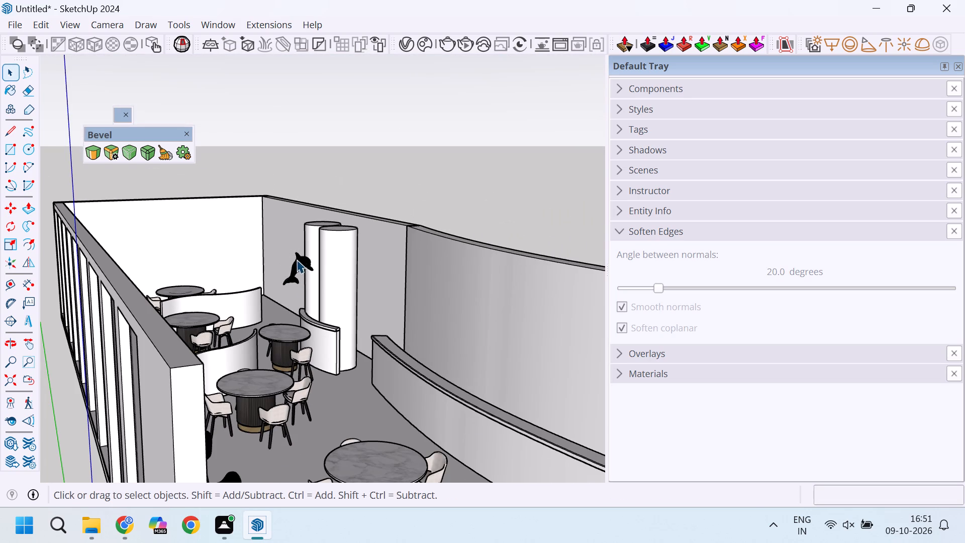
{"action": "scroll", "coordinate": [297, 259], "scroll_direction": "up", "scroll_amount": 5}
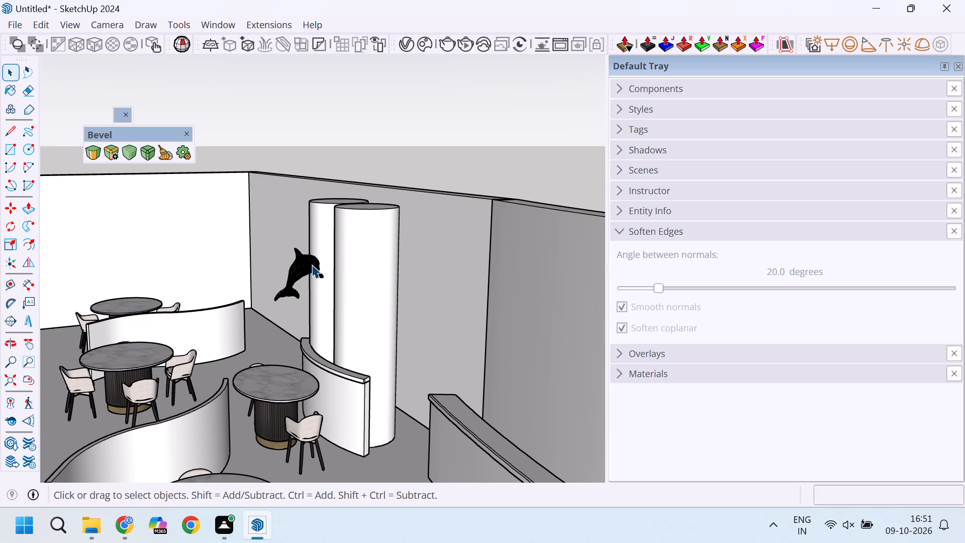
{"action": "scroll", "coordinate": [307, 264], "scroll_direction": "down", "scroll_amount": 2}
{"action": "scroll", "coordinate": [305, 273], "scroll_direction": "up", "scroll_amount": 13}
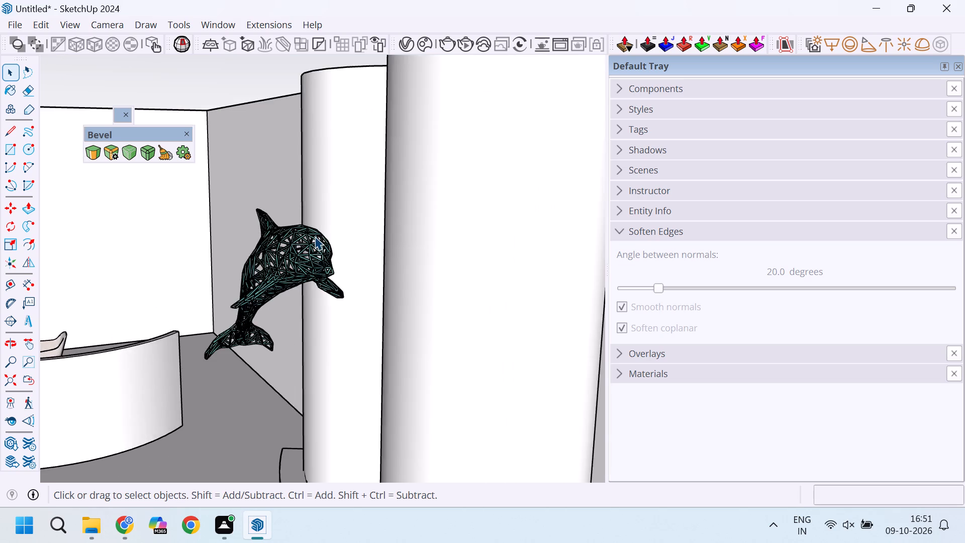
{"action": "scroll", "coordinate": [297, 219], "scroll_direction": "up", "scroll_amount": 4}
{"action": "scroll", "coordinate": [298, 241], "scroll_direction": "down", "scroll_amount": 9}
{"action": "middle_click_drag", "start_coordinate": [334, 316], "coordinate": [338, 319]}
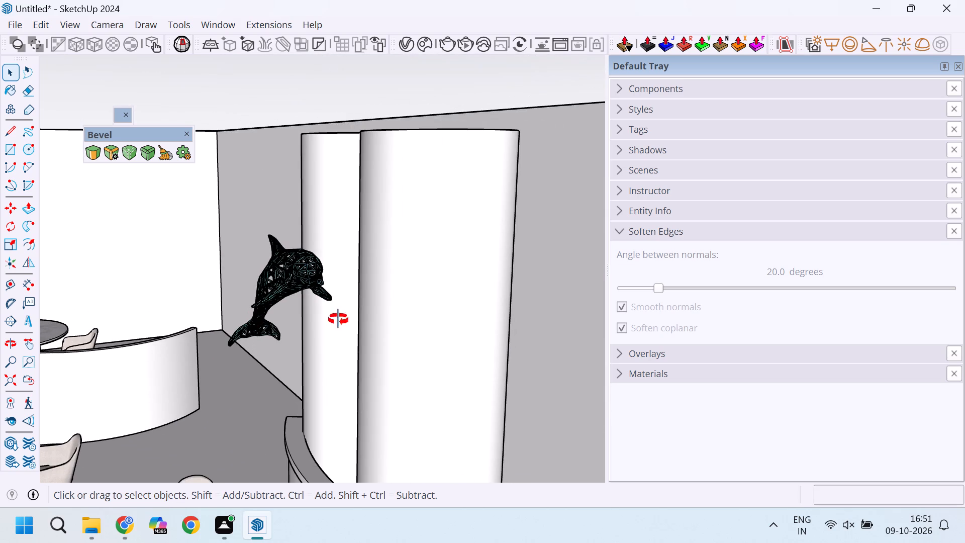
{"action": "middle_click_drag", "start_coordinate": [338, 319], "coordinate": [214, 432]}
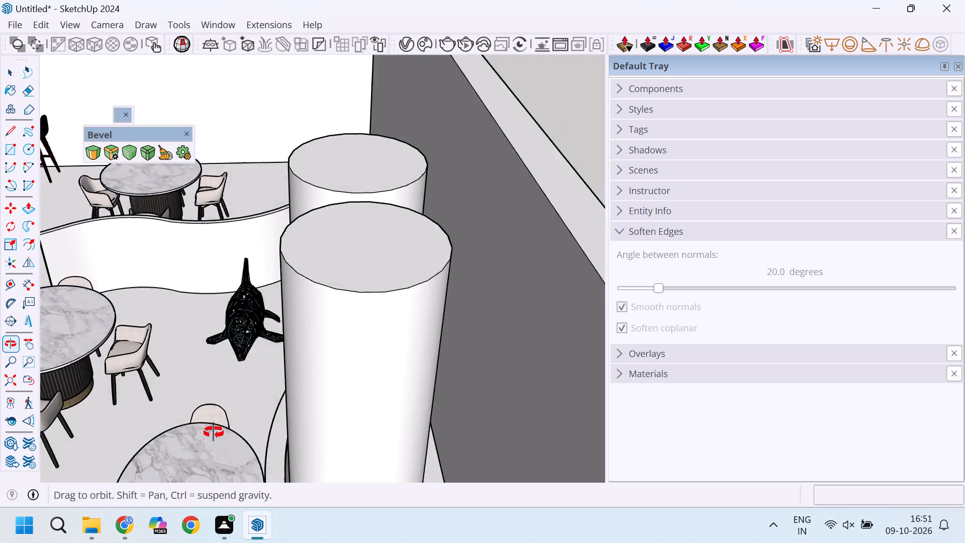
{"action": "middle_click_drag", "start_coordinate": [214, 432], "coordinate": [375, 341]}
{"action": "scroll", "coordinate": [372, 319], "scroll_direction": "up", "scroll_amount": 5}
{"action": "scroll", "coordinate": [294, 280], "scroll_direction": "up", "scroll_amount": 4}
{"action": "scroll", "coordinate": [369, 309], "scroll_direction": "down", "scroll_amount": 5}
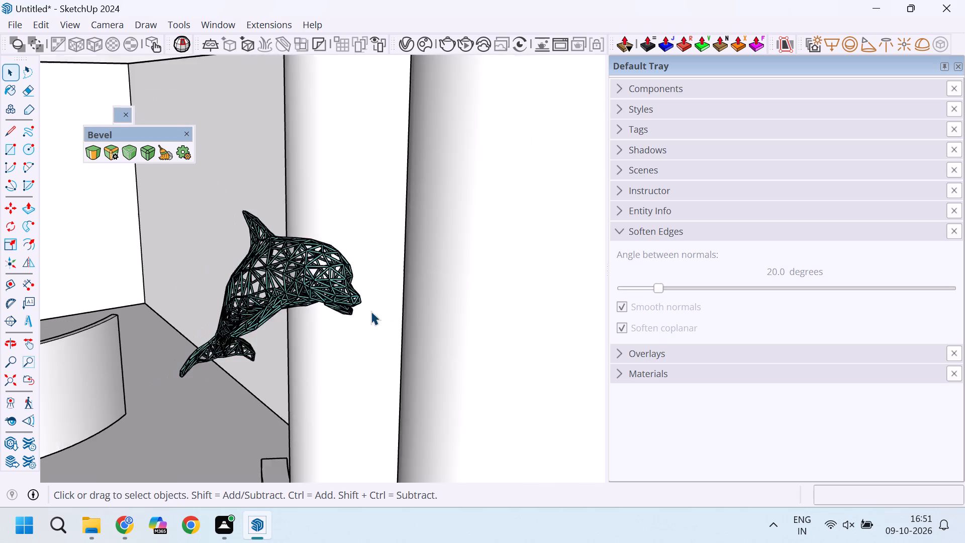
{"action": "scroll", "coordinate": [371, 311], "scroll_direction": "down", "scroll_amount": 9}
{"action": "middle_click_drag", "start_coordinate": [319, 319], "coordinate": [352, 349]}
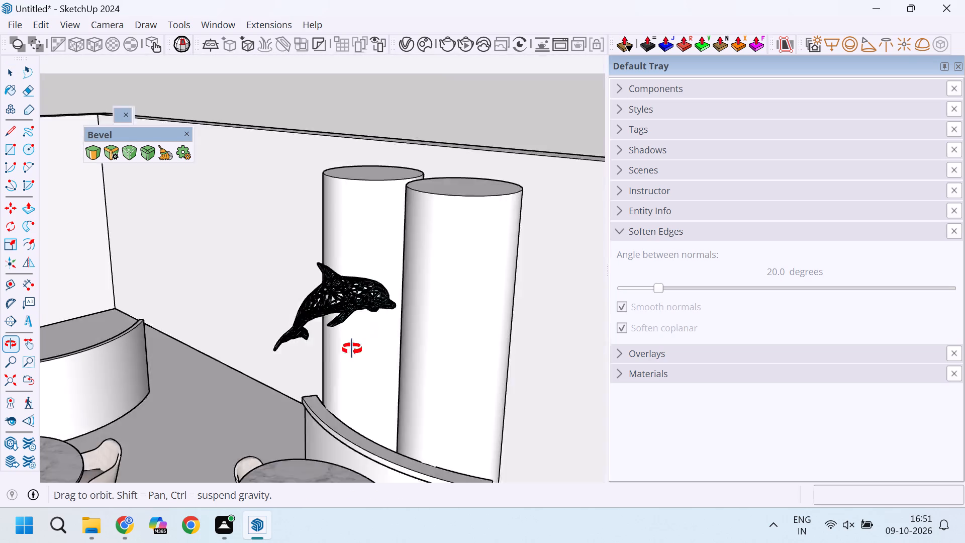
{"action": "middle_click_drag", "start_coordinate": [352, 349], "coordinate": [318, 373]}
{"action": "scroll", "coordinate": [332, 349], "scroll_direction": "up", "scroll_amount": 11}
{"action": "scroll", "coordinate": [376, 323], "scroll_direction": "down", "scroll_amount": 5}
{"action": "middle_click_drag", "start_coordinate": [397, 339], "coordinate": [376, 344]}
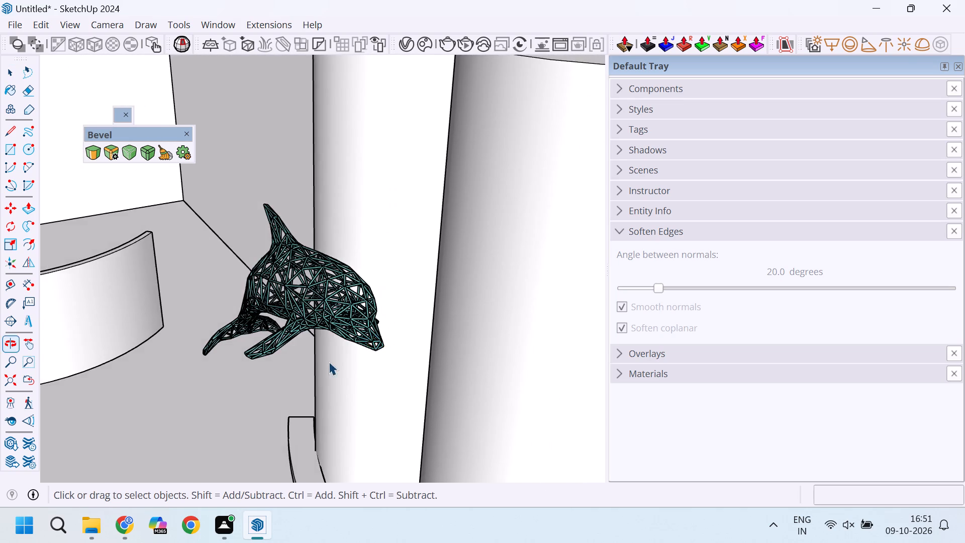
{"action": "scroll", "coordinate": [299, 329], "scroll_direction": "down", "scroll_amount": 20}
{"action": "scroll", "coordinate": [299, 329], "scroll_direction": "down", "scroll_amount": 4}
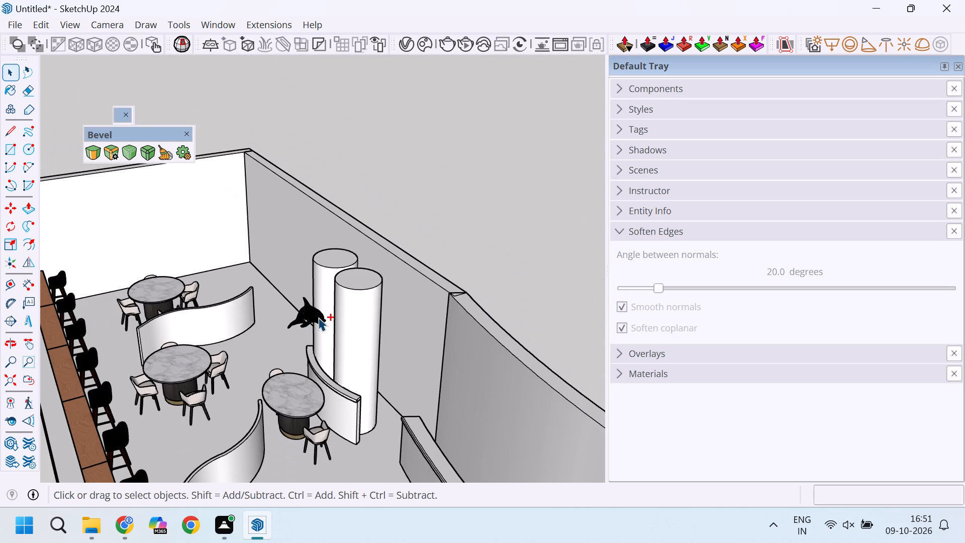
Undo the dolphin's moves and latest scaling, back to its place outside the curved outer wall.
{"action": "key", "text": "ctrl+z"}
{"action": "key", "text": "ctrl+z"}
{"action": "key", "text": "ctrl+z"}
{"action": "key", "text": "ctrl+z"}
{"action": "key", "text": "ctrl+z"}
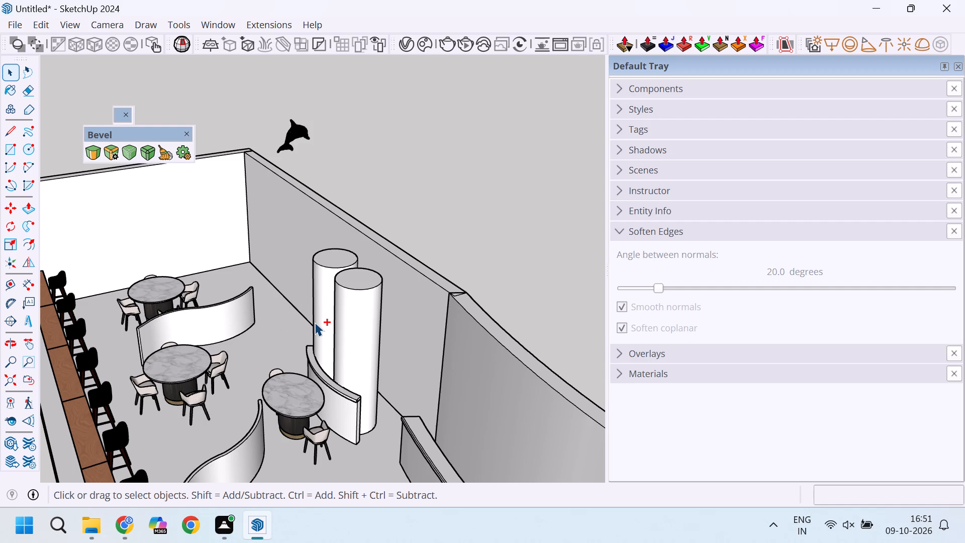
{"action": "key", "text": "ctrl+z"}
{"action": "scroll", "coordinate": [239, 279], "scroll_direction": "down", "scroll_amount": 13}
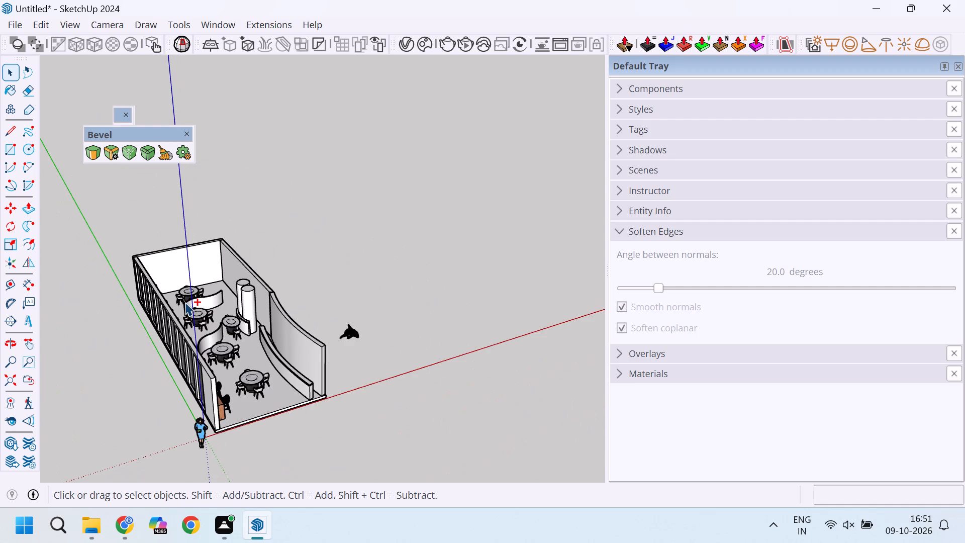
Undo the dolphin's most recent change and inspect it from the front and side beside the curved outer wall.
{"action": "key", "text": "ctrl+z"}
{"action": "scroll", "coordinate": [378, 300], "scroll_direction": "up", "scroll_amount": 12, "text": "ctrl"}
{"action": "middle_click_drag", "start_coordinate": [370, 347], "coordinate": [278, 353]}
{"action": "scroll", "coordinate": [267, 344], "scroll_direction": "up", "scroll_amount": 6}
{"action": "middle_click_drag", "start_coordinate": [249, 351], "coordinate": [340, 348]}
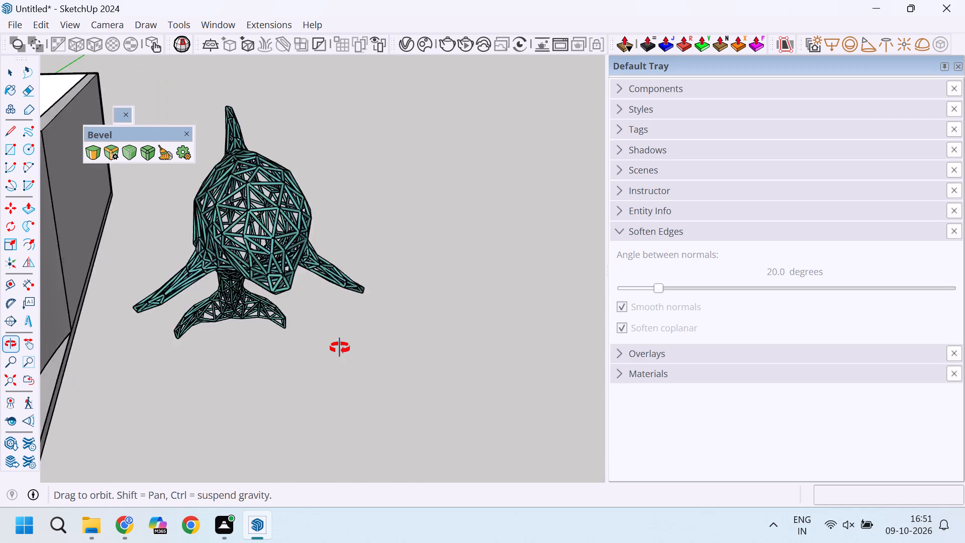
{"action": "middle_click_drag", "start_coordinate": [340, 348], "coordinate": [344, 351]}
{"action": "scroll", "coordinate": [358, 328], "scroll_direction": "down", "scroll_amount": 11}
{"action": "scroll", "coordinate": [329, 337], "scroll_direction": "up", "scroll_amount": 3}
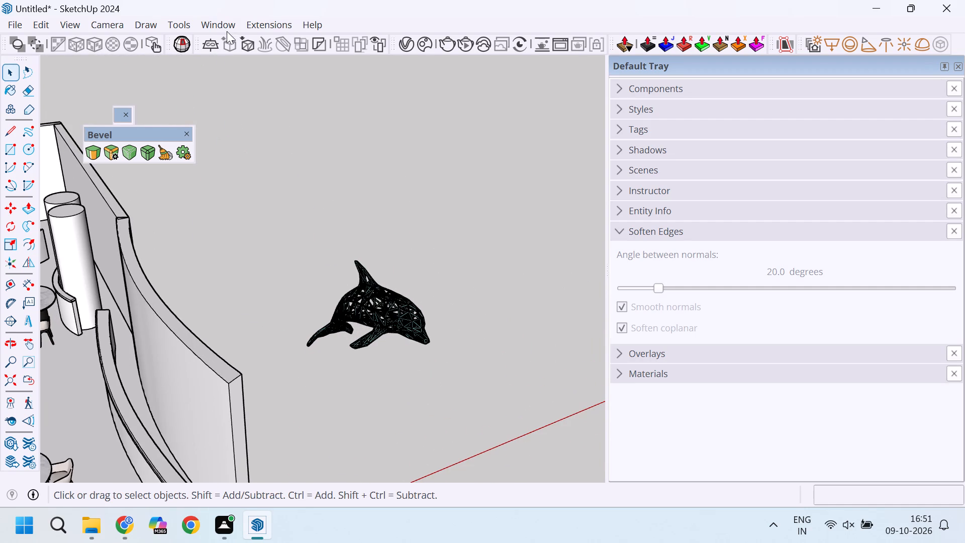
Open 3D Warehouse and find more models like the teal wireframe Dolphin by Lemon in the dolphin results.
{"action": "left_click", "coordinate": [224, 28]}
{"action": "left_click", "coordinate": [268, 136]}
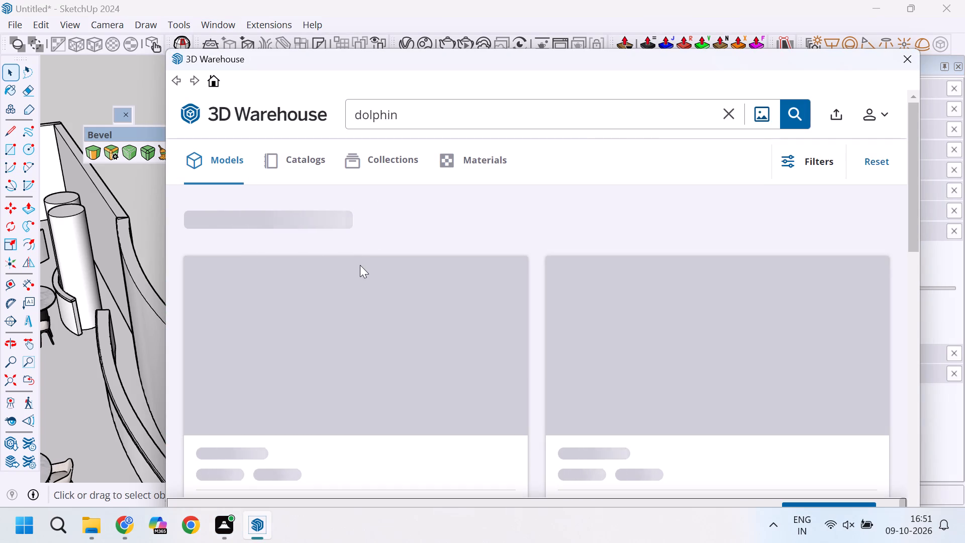
{"action": "scroll", "coordinate": [500, 244], "scroll_direction": "up", "scroll_amount": 1}
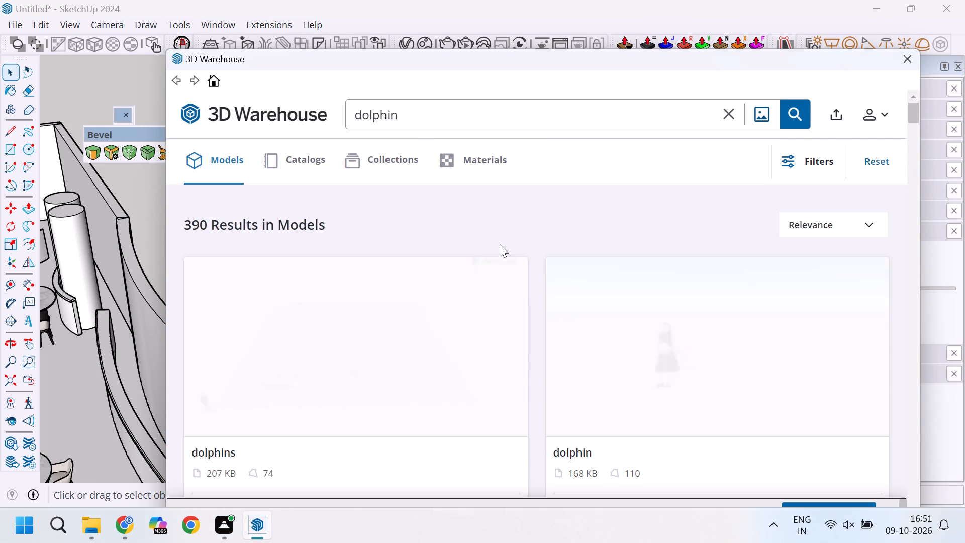
{"action": "scroll", "coordinate": [491, 246], "scroll_direction": "down", "scroll_amount": 3}
{"action": "scroll", "coordinate": [468, 281], "scroll_direction": "down", "scroll_amount": 6}
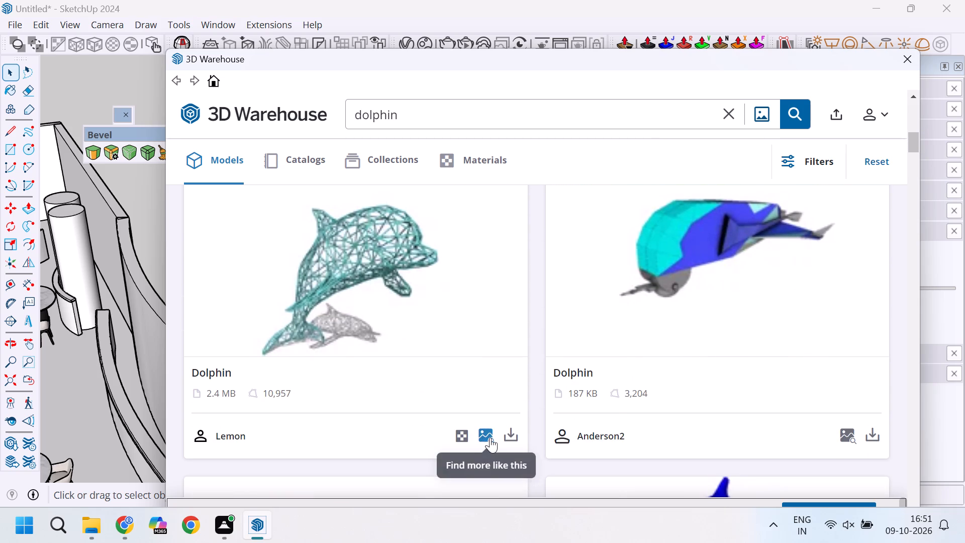
{"action": "left_click", "coordinate": [490, 437]}
Look through all the models similar to the wireframe dolphin for a suitable decorative sculpture.
{"action": "scroll", "coordinate": [451, 293], "scroll_direction": "up", "scroll_amount": 15}
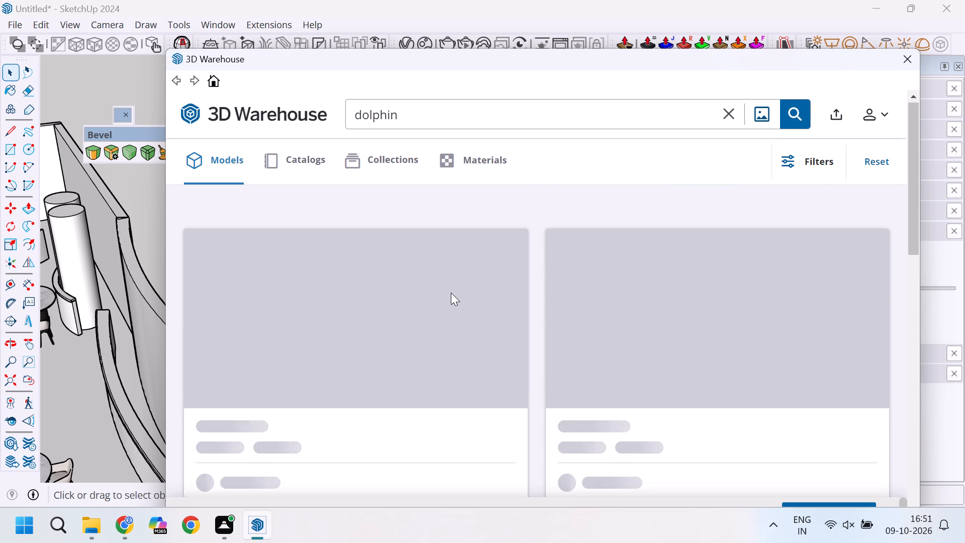
{"action": "scroll", "coordinate": [451, 293], "scroll_direction": "up", "scroll_amount": 7}
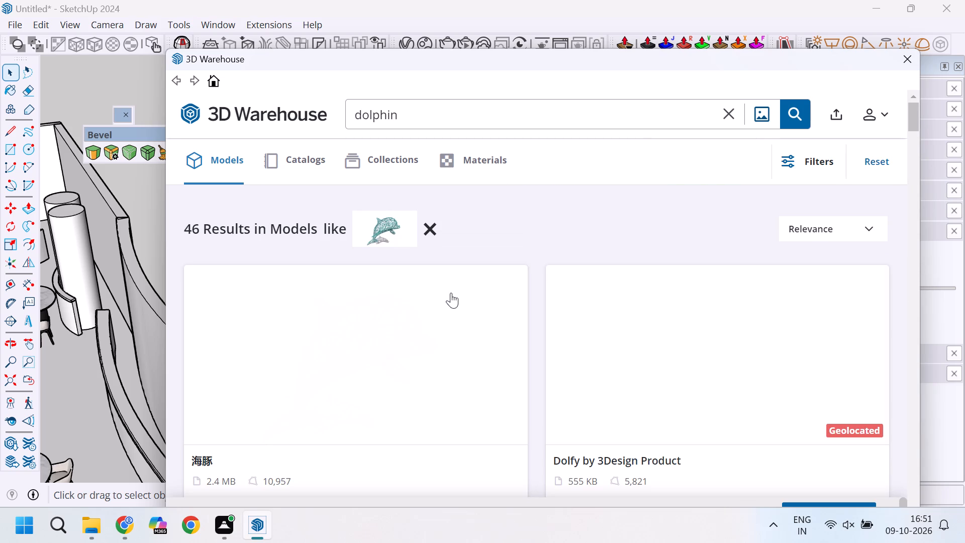
{"action": "scroll", "coordinate": [451, 293], "scroll_direction": "down", "scroll_amount": 4}
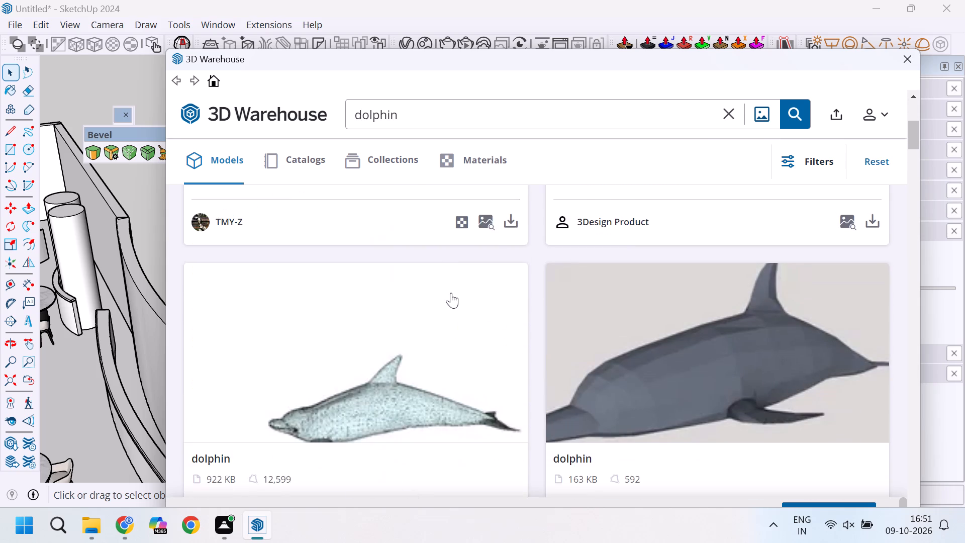
{"action": "scroll", "coordinate": [451, 293], "scroll_direction": "down", "scroll_amount": 8}
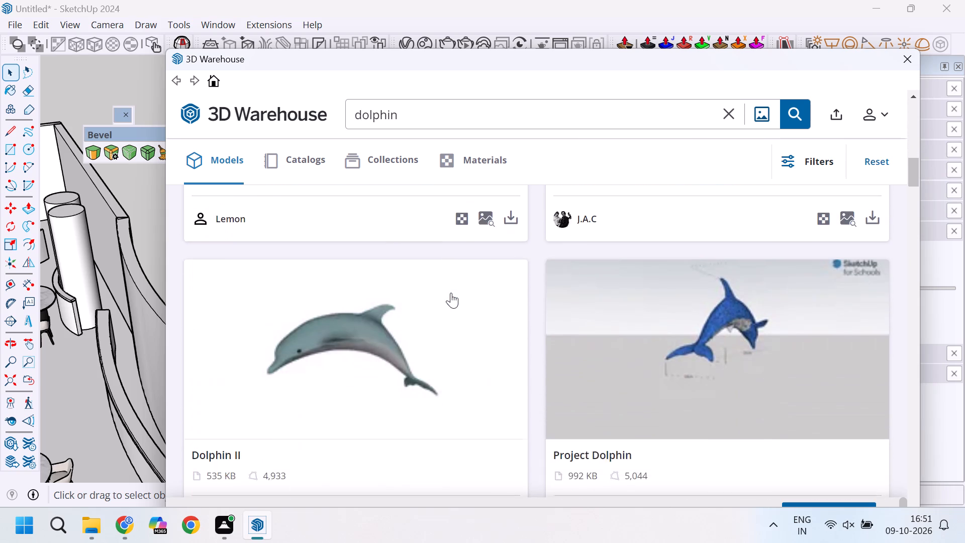
{"action": "scroll", "coordinate": [451, 293], "scroll_direction": "down", "scroll_amount": 7}
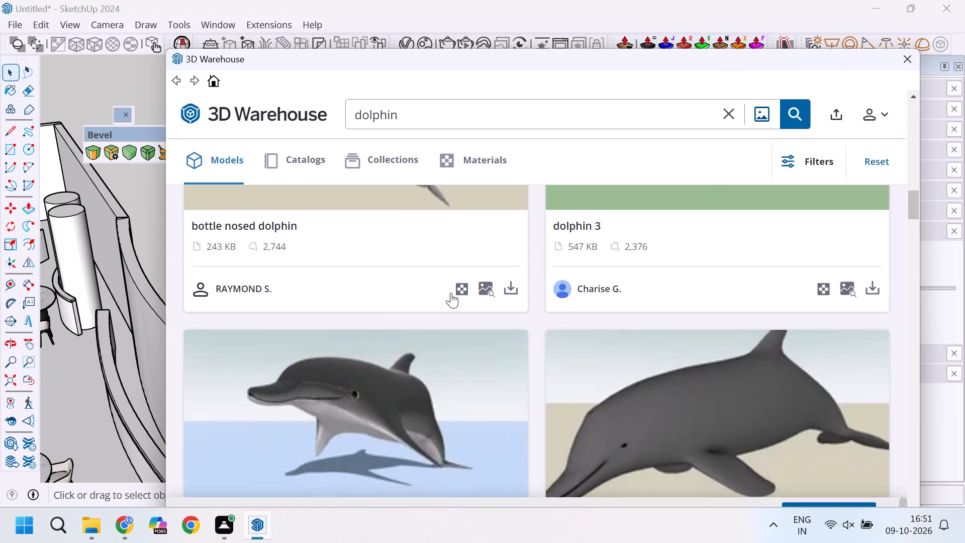
{"action": "scroll", "coordinate": [451, 293], "scroll_direction": "down", "scroll_amount": 11}
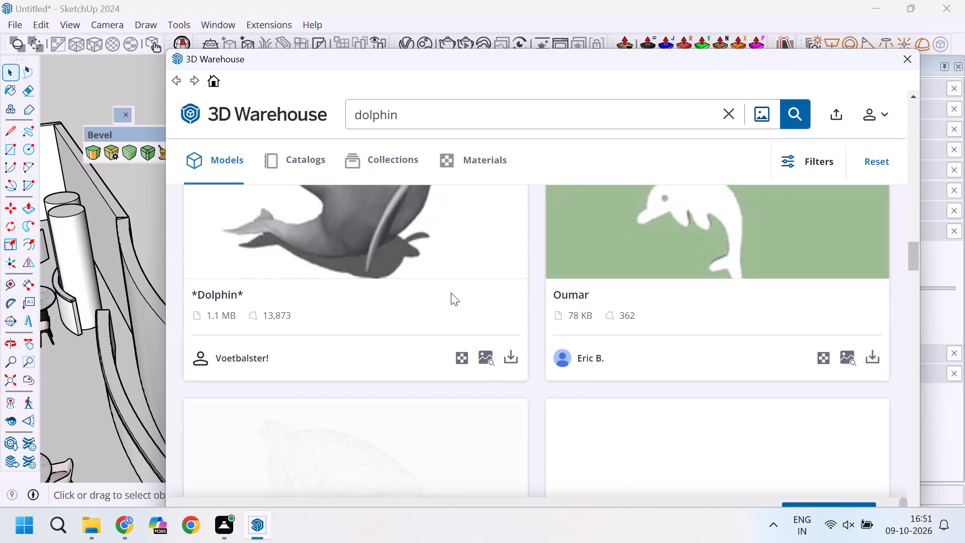
{"action": "scroll", "coordinate": [451, 293], "scroll_direction": "down", "scroll_amount": 5}
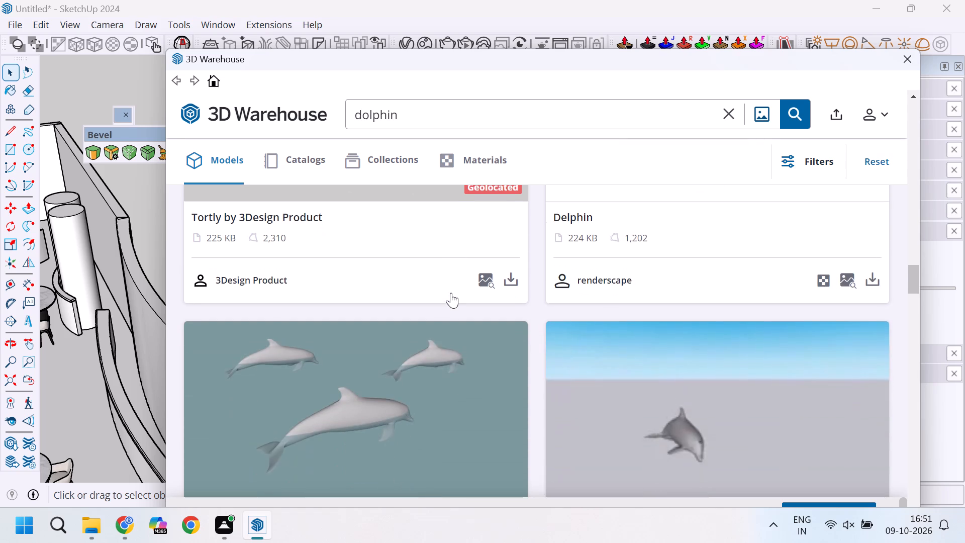
{"action": "scroll", "coordinate": [451, 293], "scroll_direction": "down", "scroll_amount": 12}
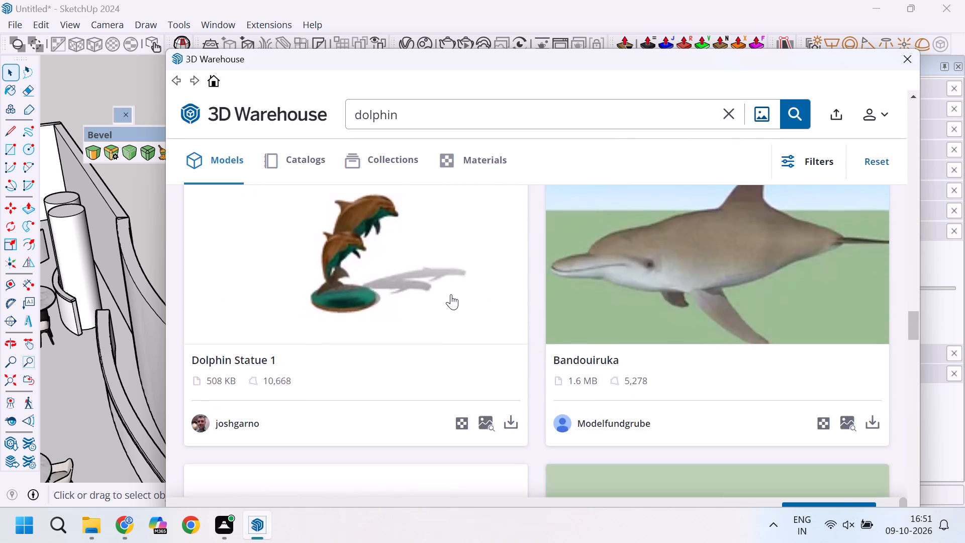
{"action": "scroll", "coordinate": [451, 294], "scroll_direction": "down", "scroll_amount": 9}
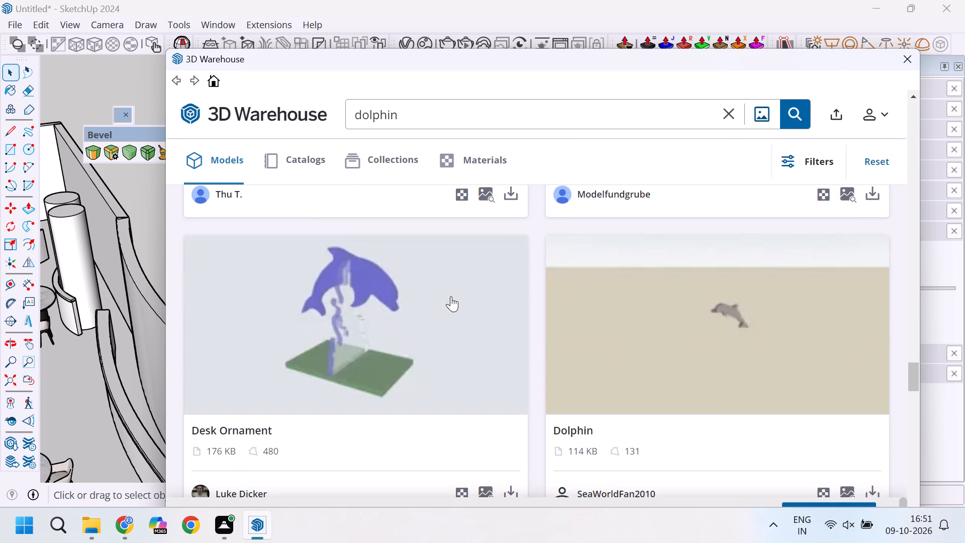
{"action": "scroll", "coordinate": [451, 296], "scroll_direction": "down", "scroll_amount": 10}
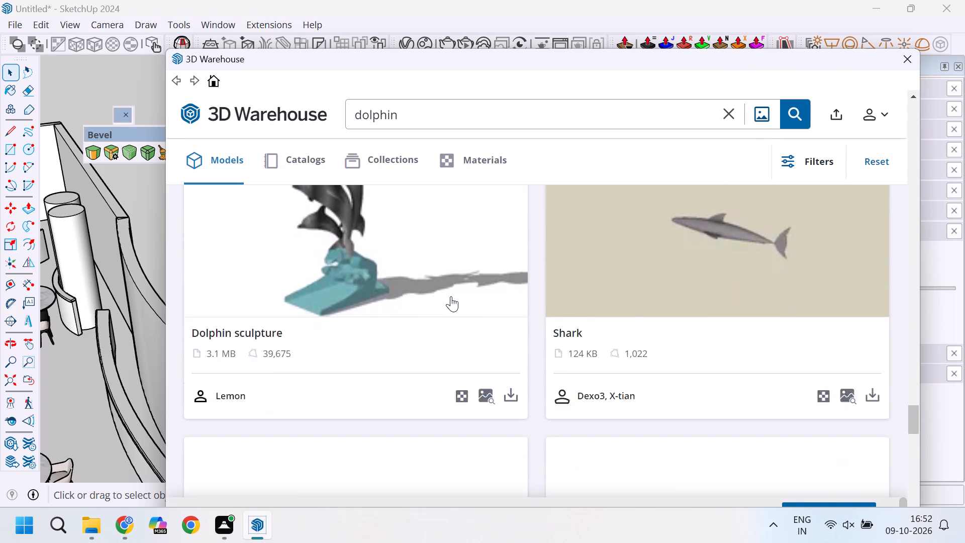
{"action": "scroll", "coordinate": [451, 296], "scroll_direction": "down", "scroll_amount": 8}
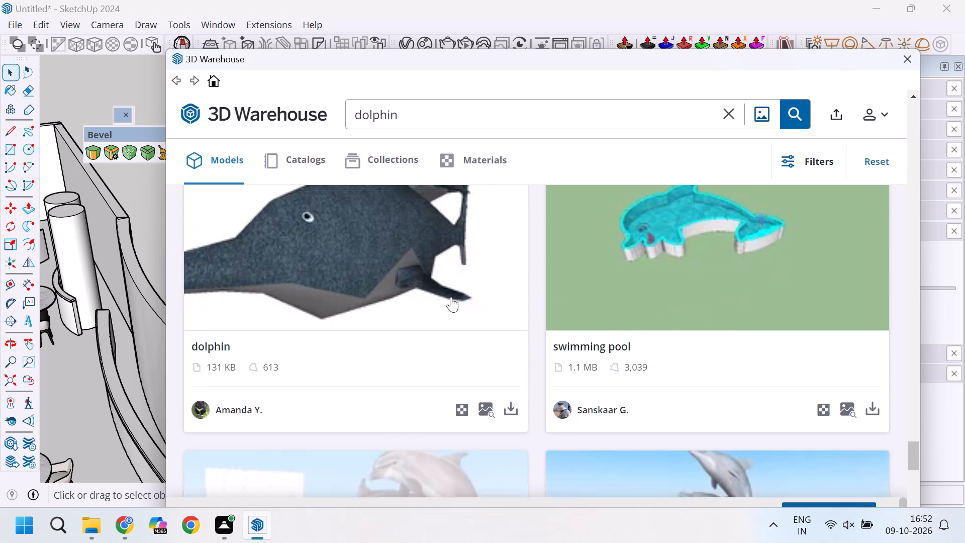
{"action": "scroll", "coordinate": [451, 297], "scroll_direction": "down", "scroll_amount": 12}
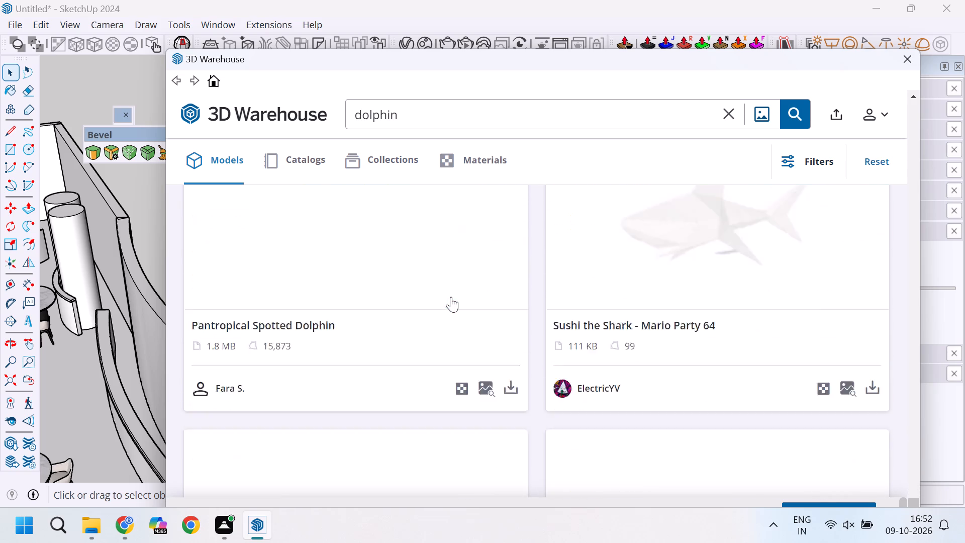
{"action": "scroll", "coordinate": [451, 297], "scroll_direction": "up", "scroll_amount": 3}
{"action": "scroll", "coordinate": [451, 297], "scroll_direction": "down", "scroll_amount": 4}
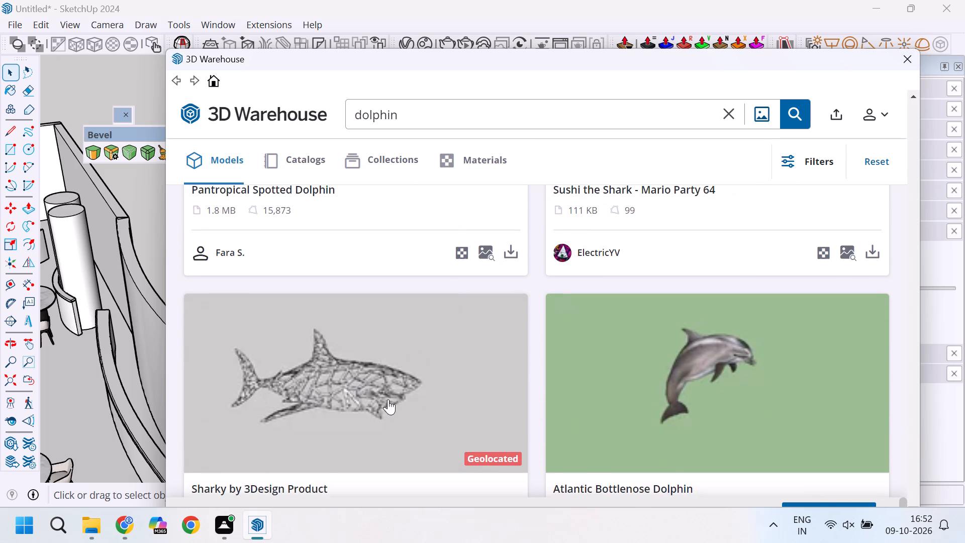
{"action": "scroll", "coordinate": [410, 400], "scroll_direction": "down", "scroll_amount": 3}
{"action": "scroll", "coordinate": [487, 367], "scroll_direction": "down", "scroll_amount": 5}
{"action": "scroll", "coordinate": [482, 365], "scroll_direction": "up", "scroll_amount": 3}
{"action": "scroll", "coordinate": [482, 365], "scroll_direction": "down", "scroll_amount": 10}
{"action": "scroll", "coordinate": [636, 364], "scroll_direction": "down", "scroll_amount": 3}
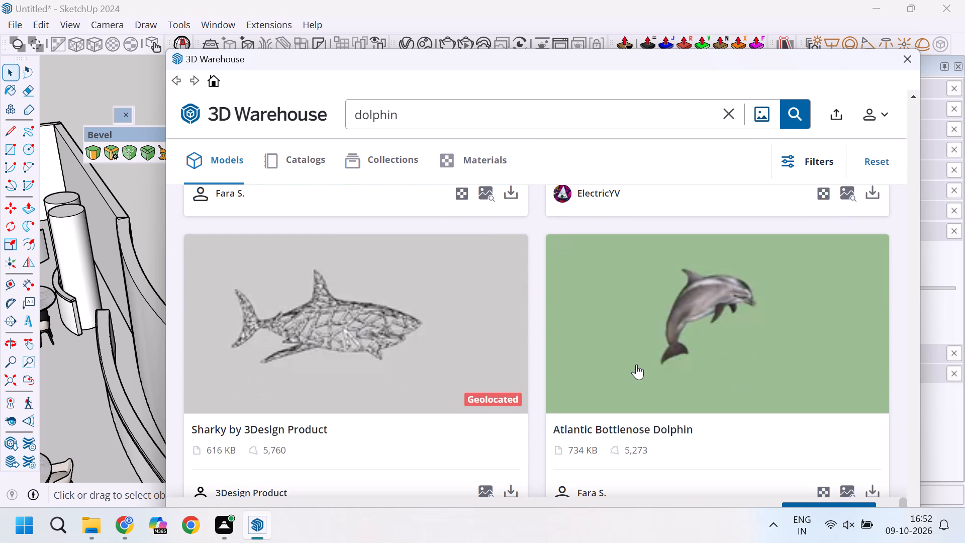
{"action": "scroll", "coordinate": [636, 364], "scroll_direction": "down", "scroll_amount": 2}
Move the 3D Warehouse window so its lower edge fits on the screen, and dismiss the cookie notice.
{"action": "left_click_drag", "start_coordinate": [272, 59], "coordinate": [275, 0]}
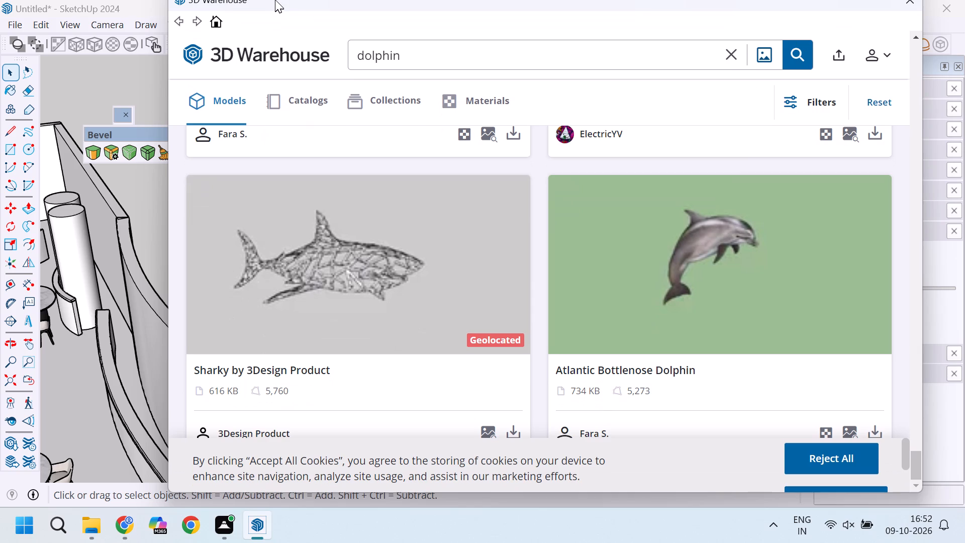
{"action": "left_click_drag", "start_coordinate": [275, 0], "coordinate": [275, 27]}
{"action": "scroll", "coordinate": [464, 370], "scroll_direction": "down", "scroll_amount": 9}
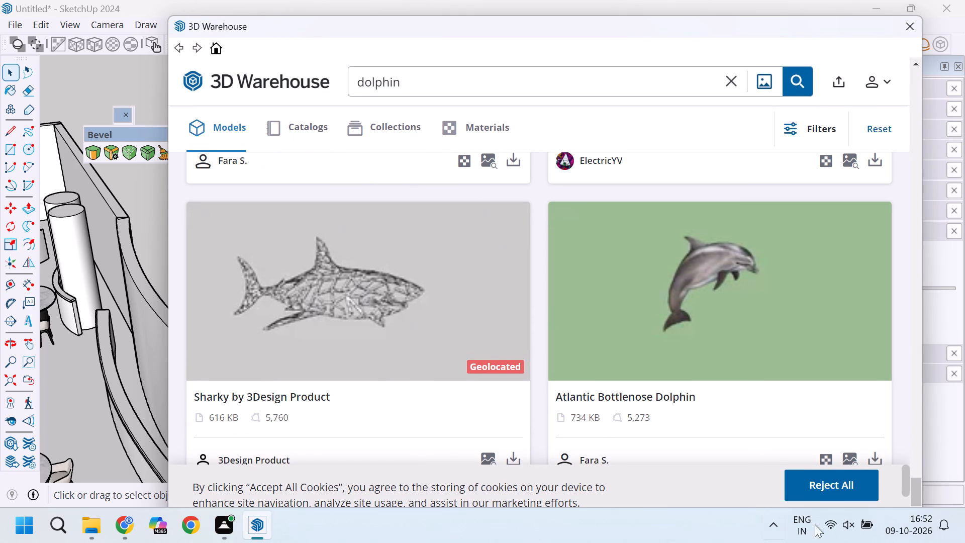
{"action": "scroll", "coordinate": [491, 371], "scroll_direction": "up", "scroll_amount": 1}
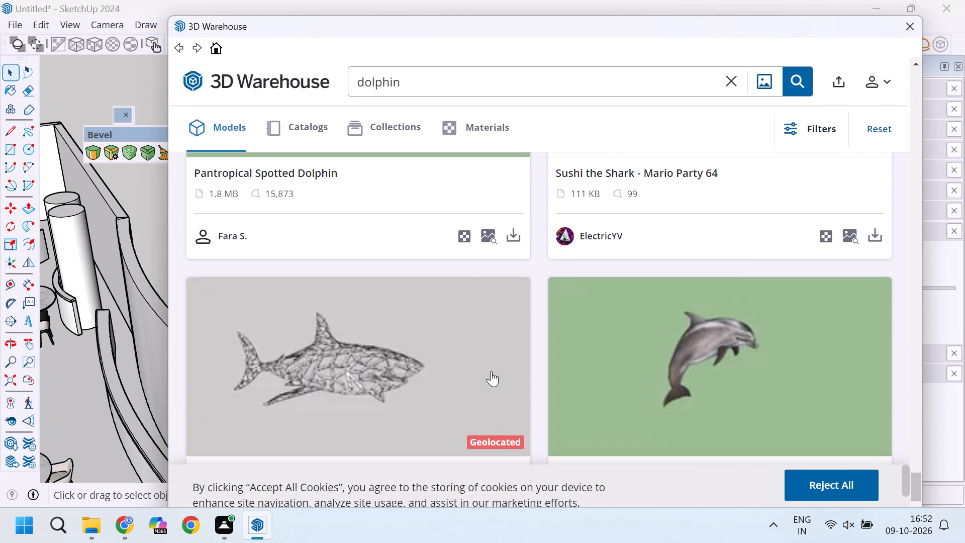
{"action": "scroll", "coordinate": [492, 370], "scroll_direction": "down", "scroll_amount": 3}
{"action": "left_click_drag", "start_coordinate": [249, 24], "coordinate": [225, 0]}
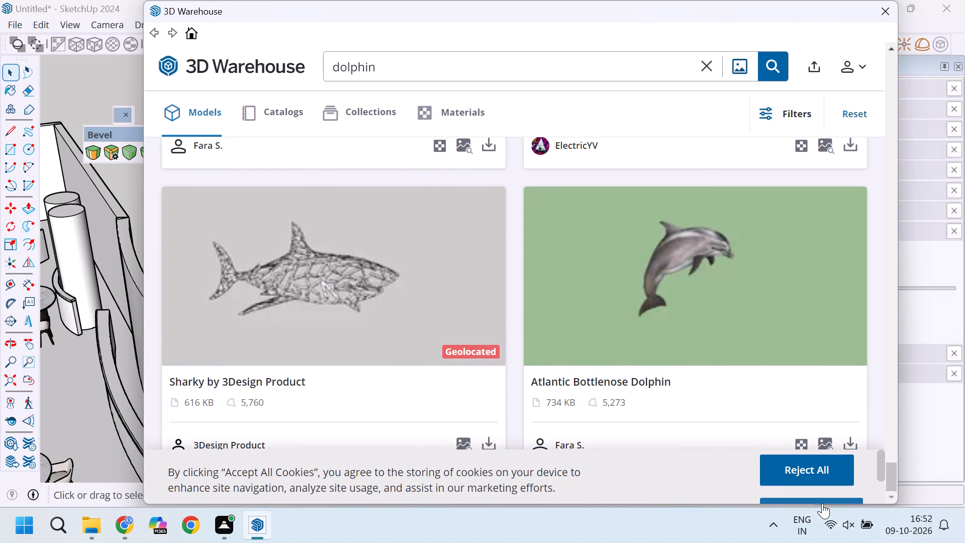
{"action": "left_click", "coordinate": [822, 503]}
Review the similar models again, comparing the wireframe and solid dolphins up to the start of the list.
{"action": "scroll", "coordinate": [610, 336], "scroll_direction": "down", "scroll_amount": 3}
{"action": "scroll", "coordinate": [636, 402], "scroll_direction": "up", "scroll_amount": 6}
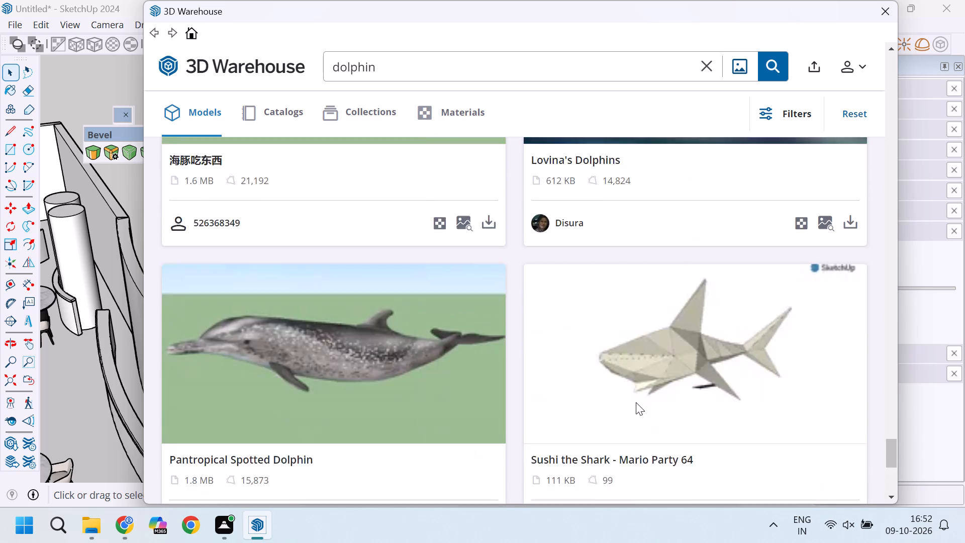
{"action": "scroll", "coordinate": [636, 402], "scroll_direction": "up", "scroll_amount": 3}
{"action": "scroll", "coordinate": [636, 402], "scroll_direction": "up", "scroll_amount": 20}
{"action": "scroll", "coordinate": [636, 402], "scroll_direction": "up", "scroll_amount": 20}
{"action": "scroll", "coordinate": [636, 402], "scroll_direction": "up", "scroll_amount": 7}
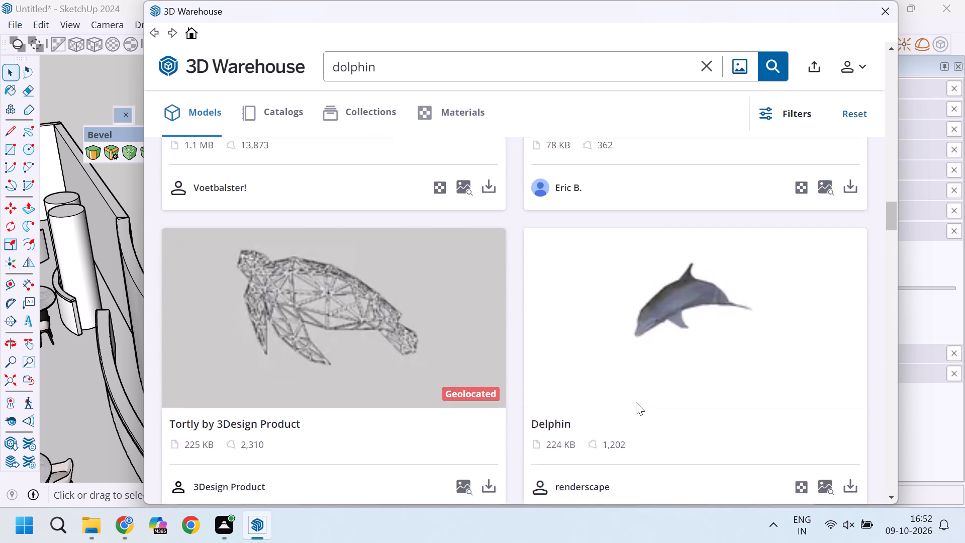
{"action": "scroll", "coordinate": [636, 402], "scroll_direction": "up", "scroll_amount": 18}
{"action": "scroll", "coordinate": [636, 402], "scroll_direction": "down", "scroll_amount": 18}
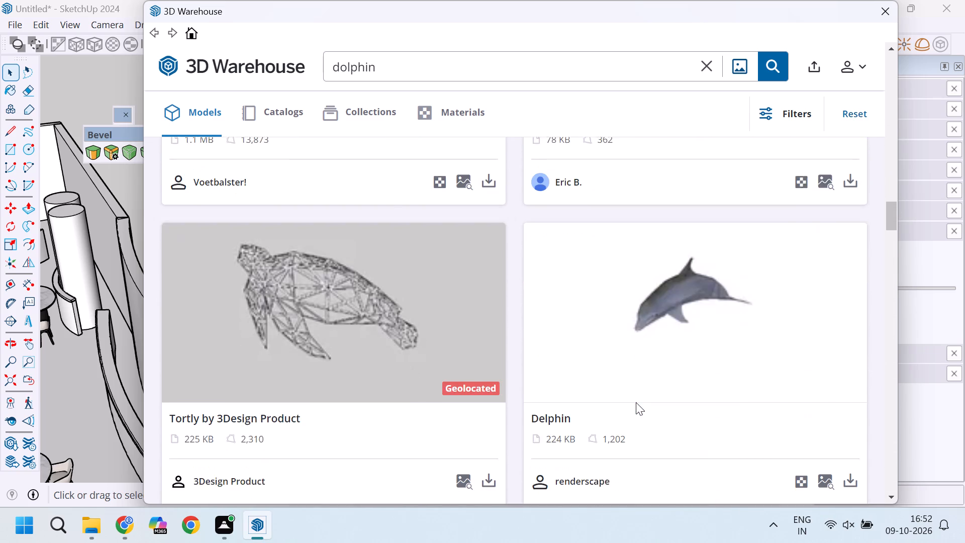
{"action": "scroll", "coordinate": [636, 402], "scroll_direction": "up", "scroll_amount": 20}
{"action": "scroll", "coordinate": [636, 402], "scroll_direction": "up", "scroll_amount": 9}
{"action": "scroll", "coordinate": [636, 402], "scroll_direction": "down", "scroll_amount": 2}
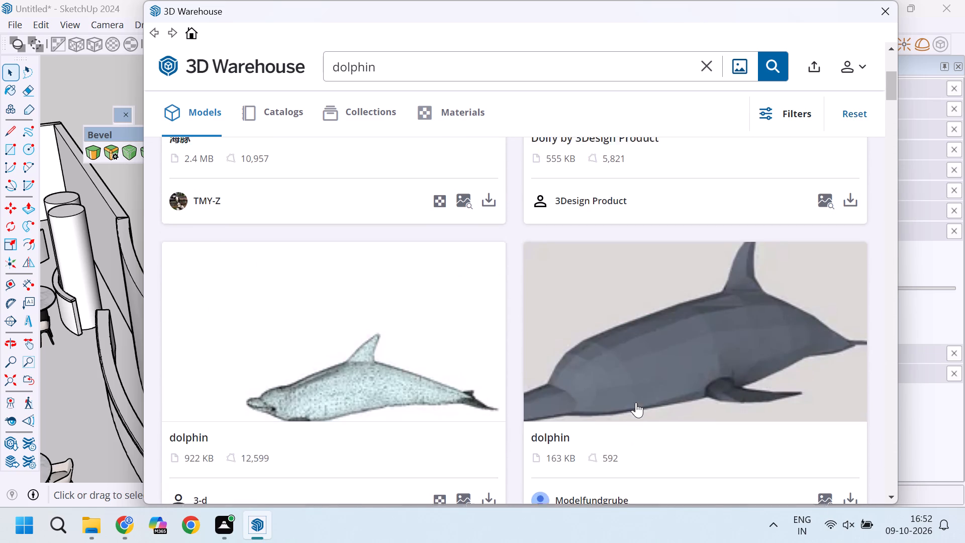
{"action": "scroll", "coordinate": [636, 402], "scroll_direction": "down", "scroll_amount": 7}
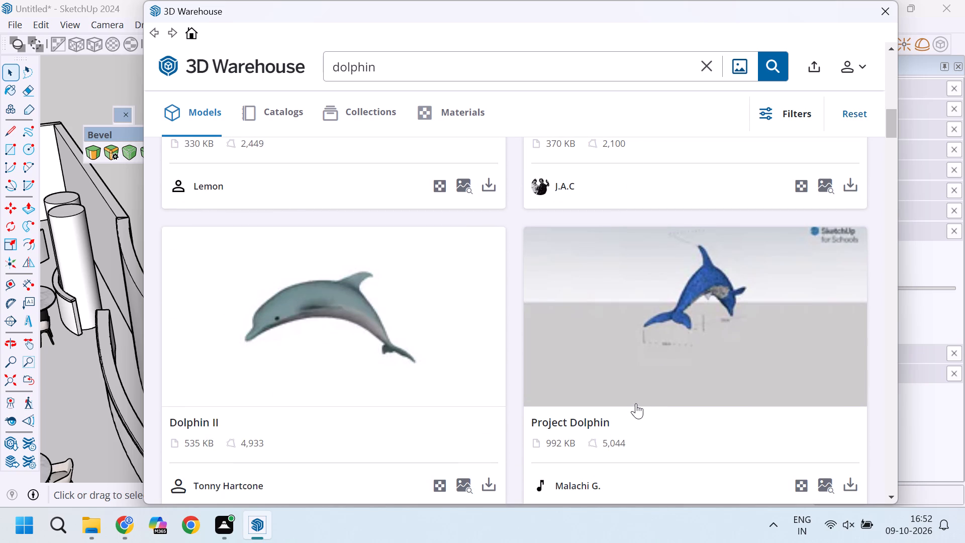
{"action": "scroll", "coordinate": [636, 403], "scroll_direction": "down", "scroll_amount": 3}
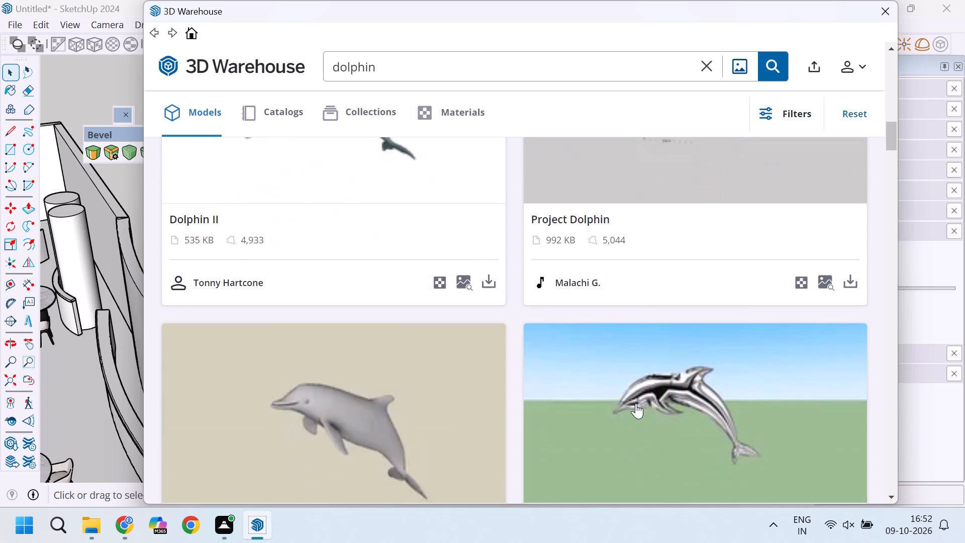
{"action": "scroll", "coordinate": [636, 403], "scroll_direction": "down", "scroll_amount": 5}
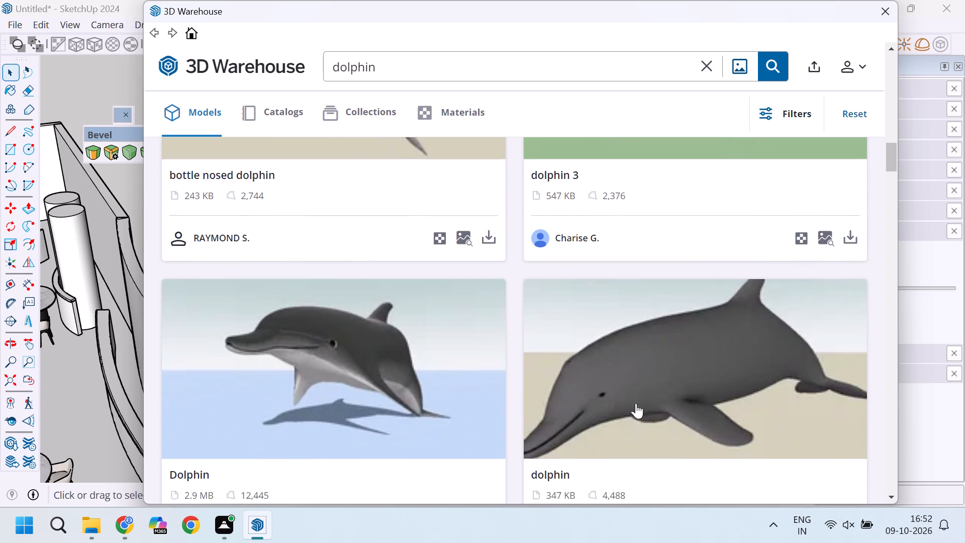
{"action": "scroll", "coordinate": [636, 403], "scroll_direction": "down", "scroll_amount": 4}
{"action": "scroll", "coordinate": [636, 403], "scroll_direction": "up", "scroll_amount": 18}
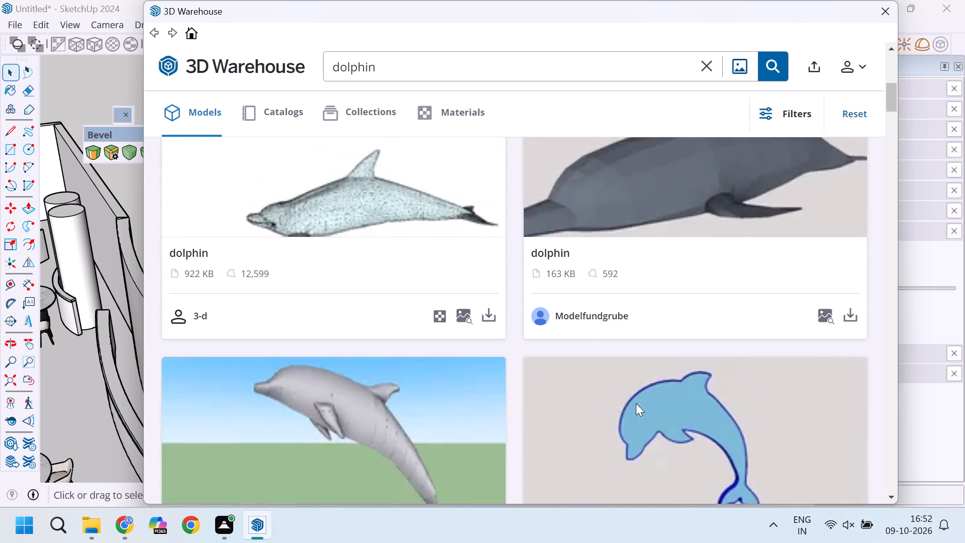
{"action": "scroll", "coordinate": [636, 403], "scroll_direction": "up", "scroll_amount": 11}
{"action": "scroll", "coordinate": [636, 403], "scroll_direction": "down", "scroll_amount": 2}
{"action": "scroll", "coordinate": [636, 403], "scroll_direction": "up", "scroll_amount": 4}
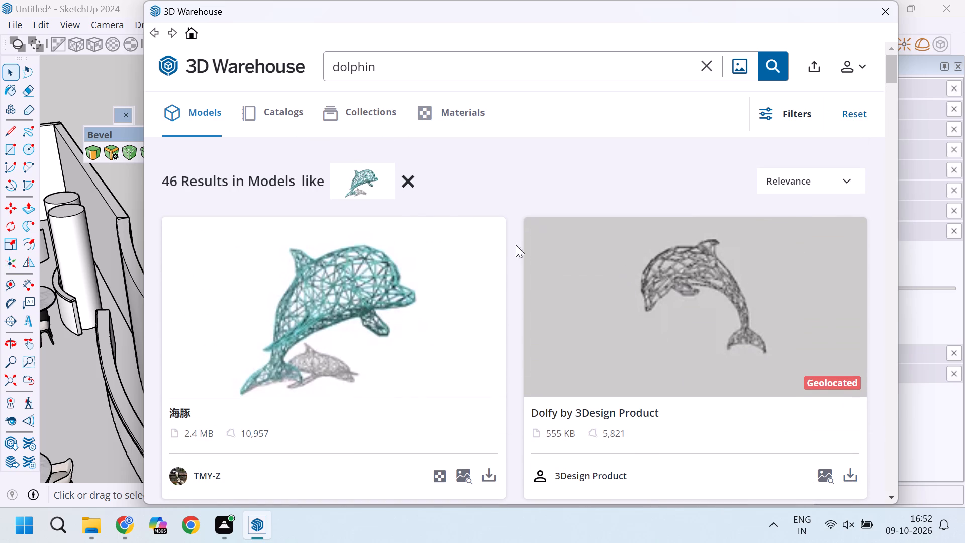
Clear the similar-model image filter to return to the full dolphin search results.
{"action": "left_click", "coordinate": [408, 182]}
{"action": "scroll", "coordinate": [417, 312], "scroll_direction": "up", "scroll_amount": 6}
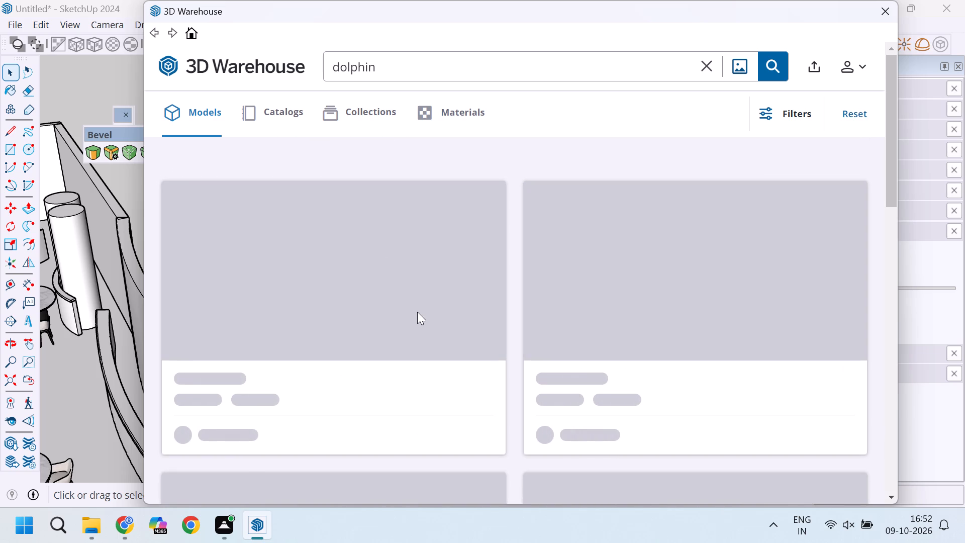
{"action": "scroll", "coordinate": [417, 312], "scroll_direction": "up", "scroll_amount": 10}
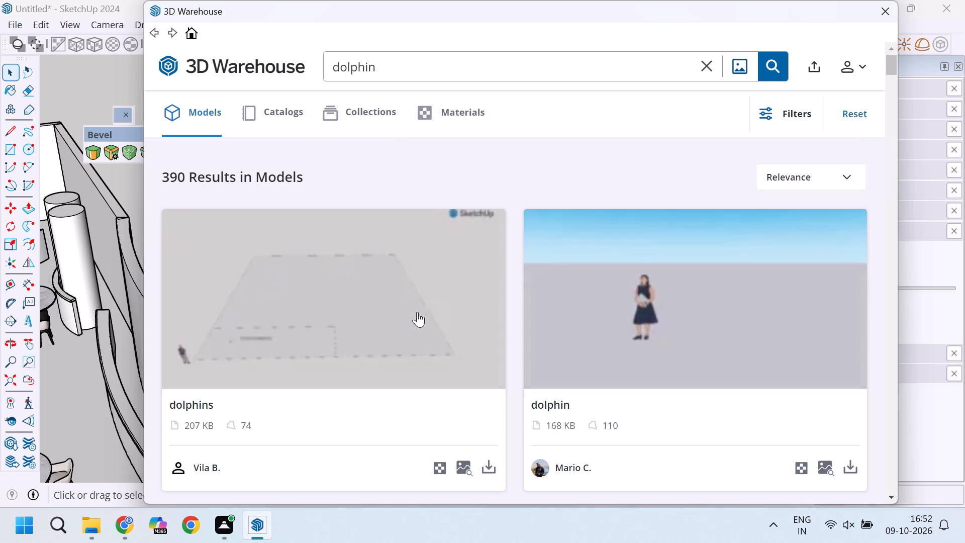
{"action": "scroll", "coordinate": [417, 312], "scroll_direction": "down", "scroll_amount": 3}
{"action": "scroll", "coordinate": [417, 312], "scroll_direction": "up", "scroll_amount": 5}
Look through the full dolphin search results for a suitable decorative sculpture to replace the wireframe dolphin.
{"action": "scroll", "coordinate": [643, 315], "scroll_direction": "down", "scroll_amount": 1}
{"action": "scroll", "coordinate": [643, 315], "scroll_direction": "up", "scroll_amount": 2}
{"action": "scroll", "coordinate": [643, 315], "scroll_direction": "down", "scroll_amount": 6}
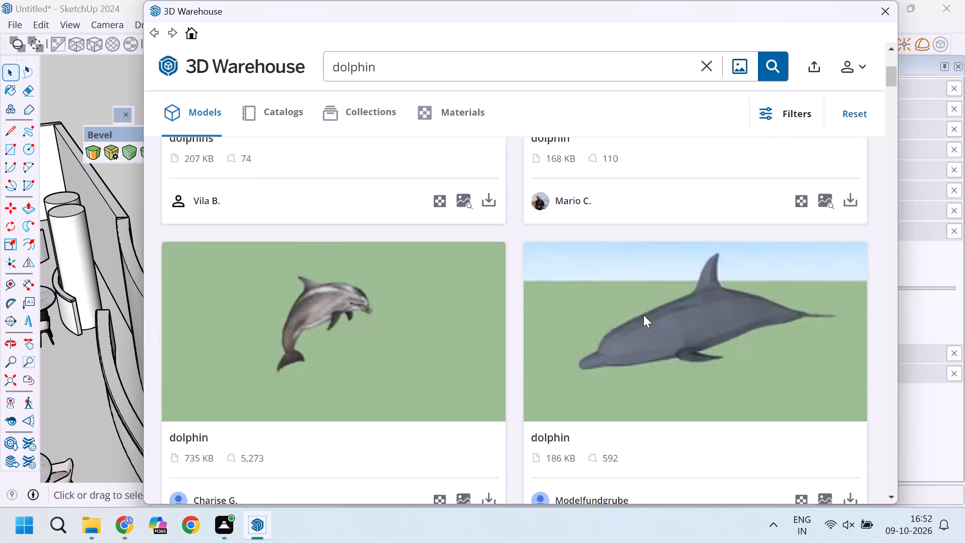
{"action": "scroll", "coordinate": [643, 315], "scroll_direction": "up", "scroll_amount": 4}
{"action": "scroll", "coordinate": [643, 315], "scroll_direction": "down", "scroll_amount": 7}
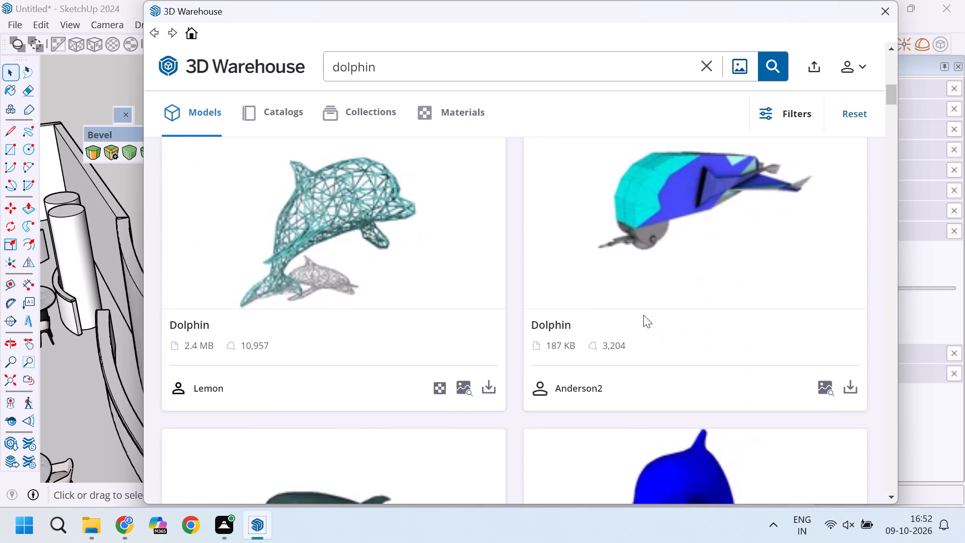
{"action": "scroll", "coordinate": [643, 315], "scroll_direction": "down", "scroll_amount": 4}
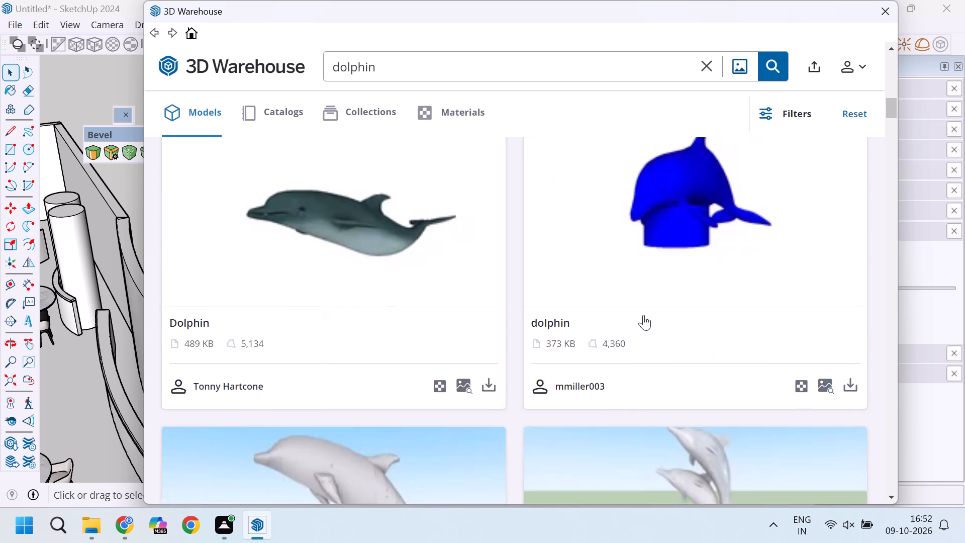
{"action": "scroll", "coordinate": [643, 315], "scroll_direction": "up", "scroll_amount": 15}
{"action": "scroll", "coordinate": [643, 315], "scroll_direction": "down", "scroll_amount": 2}
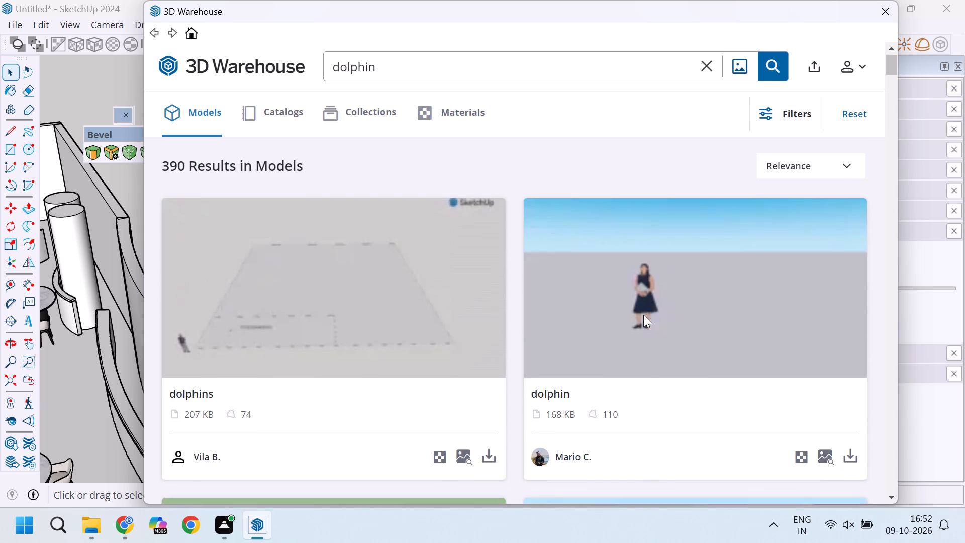
{"action": "scroll", "coordinate": [643, 315], "scroll_direction": "down", "scroll_amount": 2}
{"action": "scroll", "coordinate": [643, 315], "scroll_direction": "up", "scroll_amount": 7}
{"action": "scroll", "coordinate": [643, 315], "scroll_direction": "down", "scroll_amount": 13}
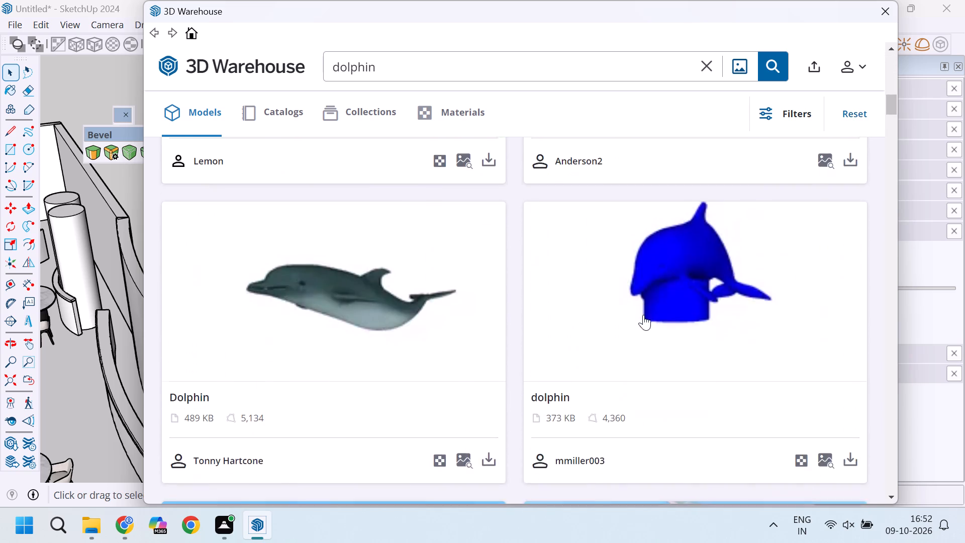
{"action": "scroll", "coordinate": [643, 315], "scroll_direction": "down", "scroll_amount": 7}
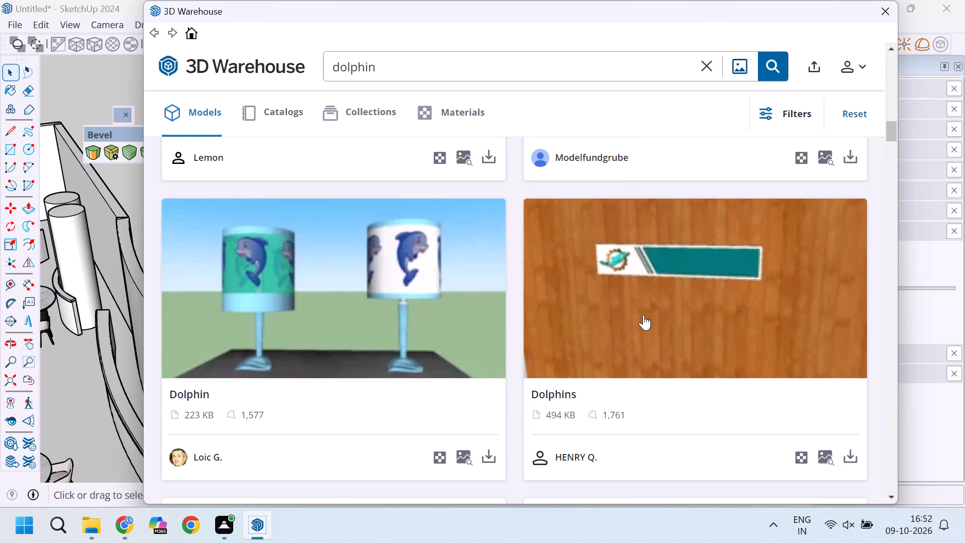
{"action": "scroll", "coordinate": [643, 315], "scroll_direction": "down", "scroll_amount": 6}
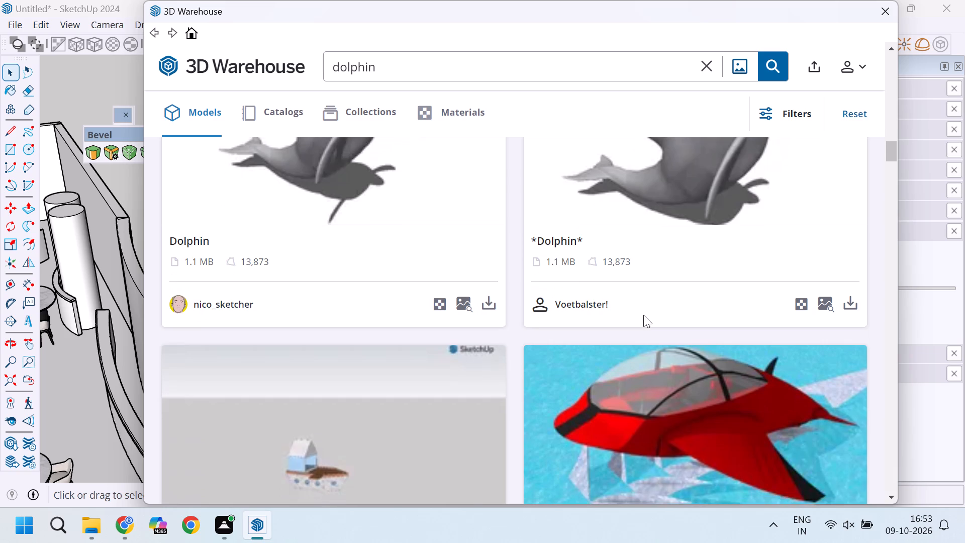
{"action": "scroll", "coordinate": [643, 315], "scroll_direction": "down", "scroll_amount": 7}
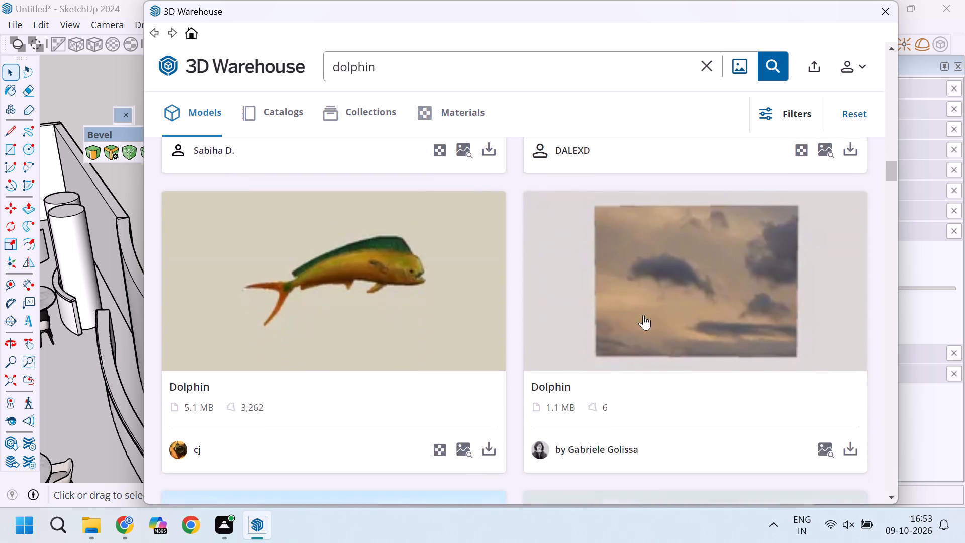
{"action": "scroll", "coordinate": [643, 315], "scroll_direction": "down", "scroll_amount": 8}
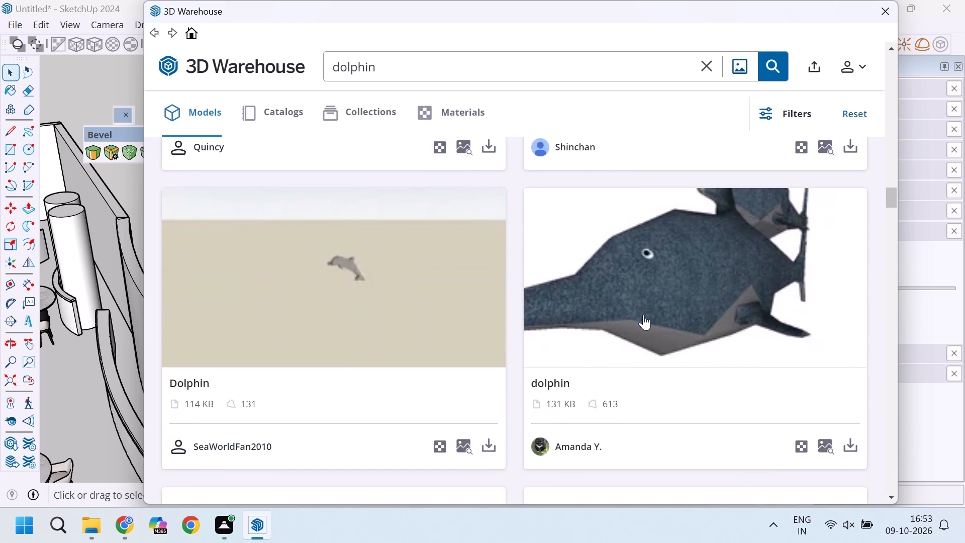
{"action": "scroll", "coordinate": [643, 315], "scroll_direction": "down", "scroll_amount": 7}
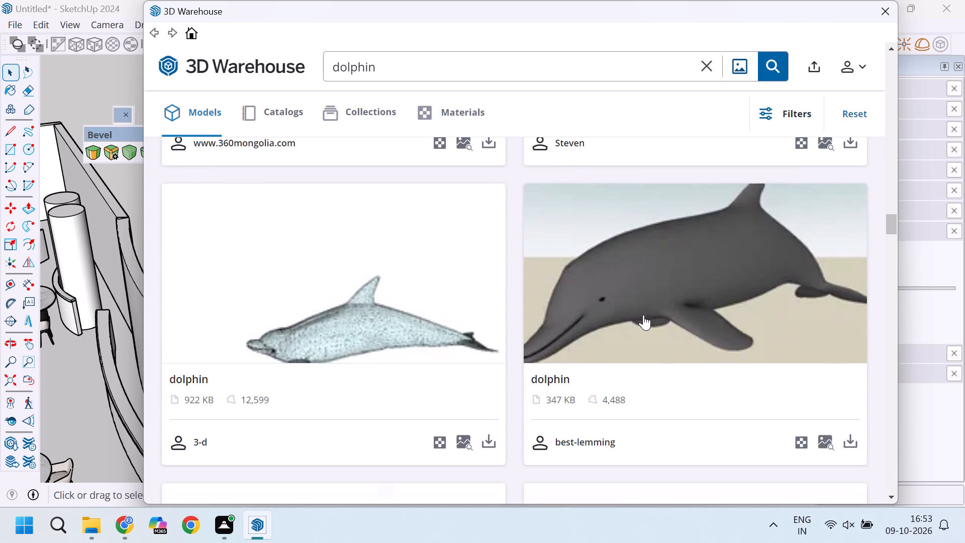
{"action": "scroll", "coordinate": [643, 315], "scroll_direction": "down", "scroll_amount": 8}
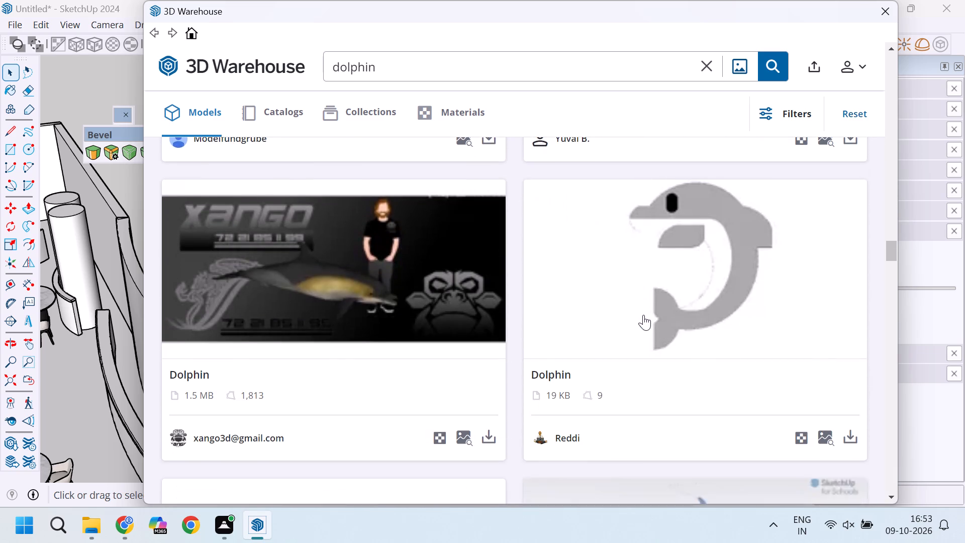
{"action": "scroll", "coordinate": [643, 315], "scroll_direction": "down", "scroll_amount": 6}
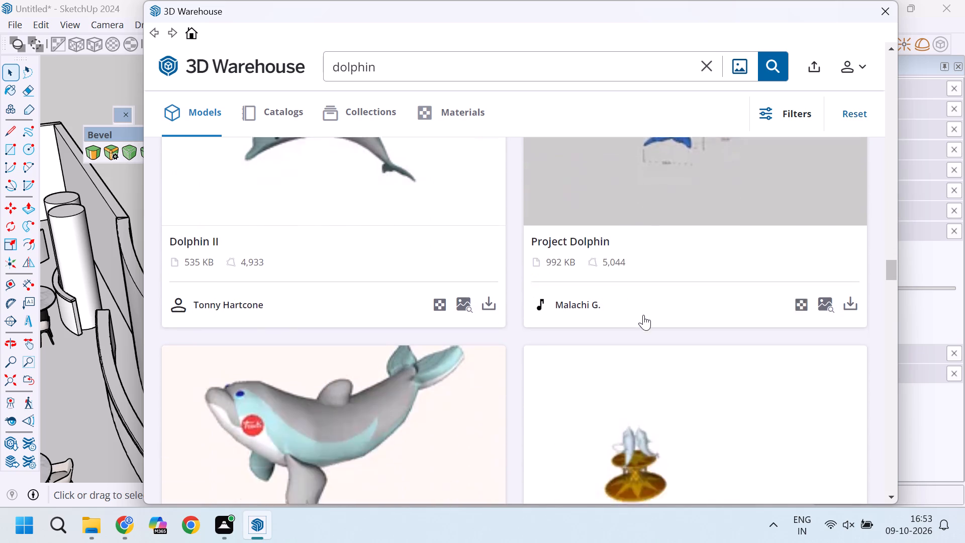
{"action": "scroll", "coordinate": [643, 315], "scroll_direction": "down", "scroll_amount": 9}
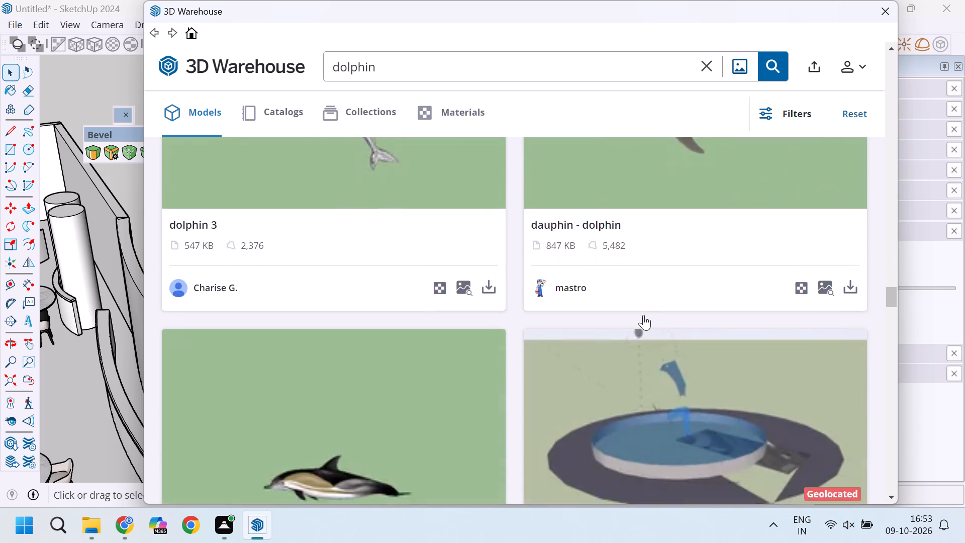
{"action": "scroll", "coordinate": [643, 315], "scroll_direction": "down", "scroll_amount": 10}
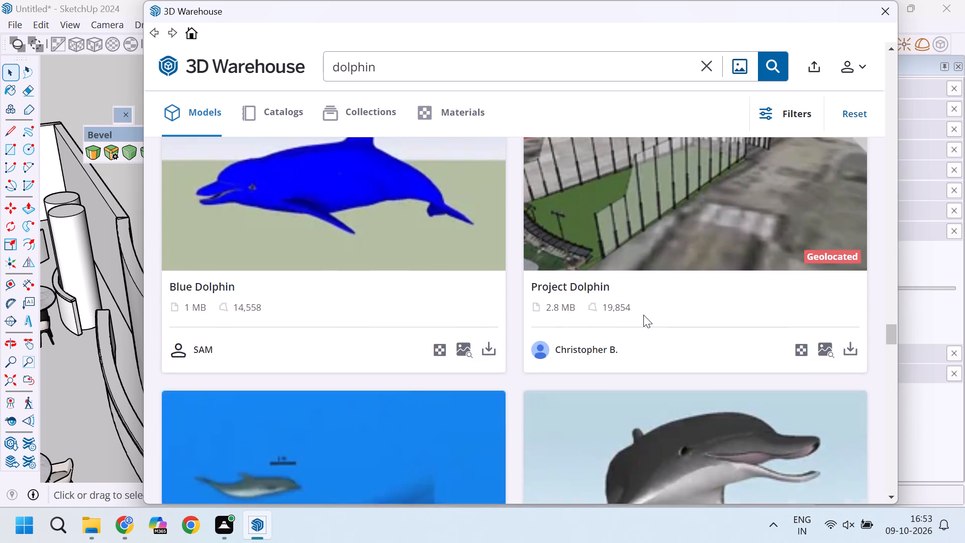
{"action": "scroll", "coordinate": [643, 315], "scroll_direction": "up", "scroll_amount": 3}
{"action": "scroll", "coordinate": [643, 315], "scroll_direction": "down", "scroll_amount": 10}
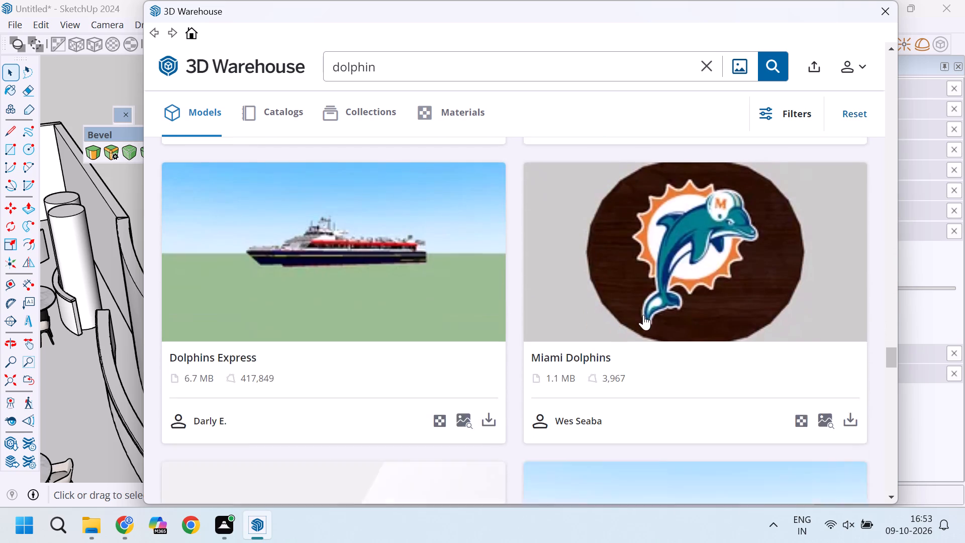
{"action": "scroll", "coordinate": [643, 315], "scroll_direction": "down", "scroll_amount": 10}
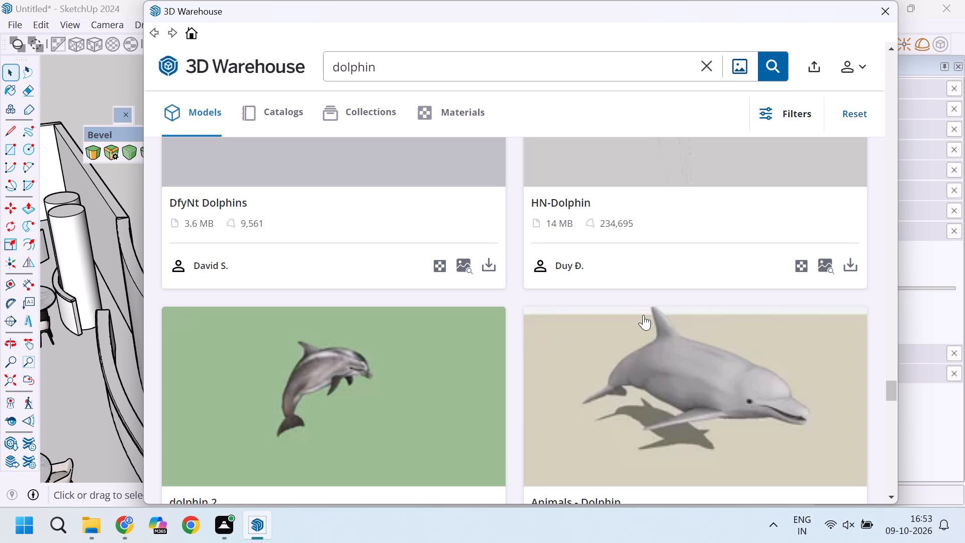
{"action": "scroll", "coordinate": [514, 353], "scroll_direction": "down", "scroll_amount": 5}
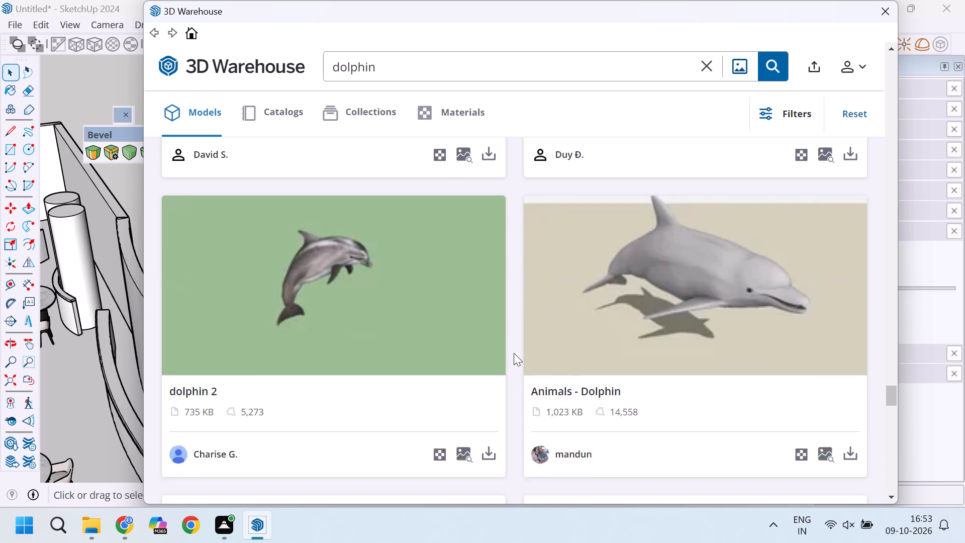
{"action": "scroll", "coordinate": [518, 364], "scroll_direction": "up", "scroll_amount": 1}
{"action": "scroll", "coordinate": [518, 364], "scroll_direction": "down", "scroll_amount": 5}
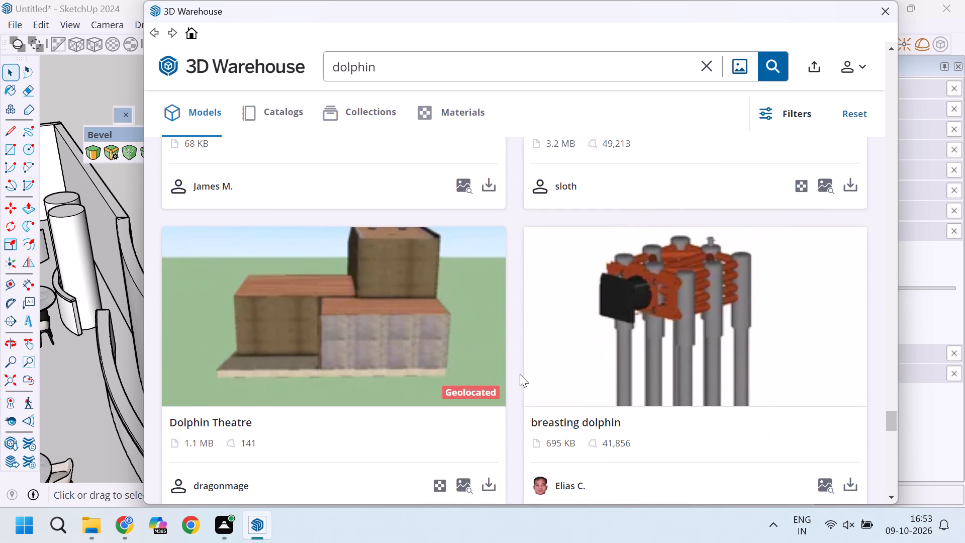
{"action": "scroll", "coordinate": [500, 365], "scroll_direction": "up", "scroll_amount": 5}
{"action": "scroll", "coordinate": [499, 364], "scroll_direction": "down", "scroll_amount": 18}
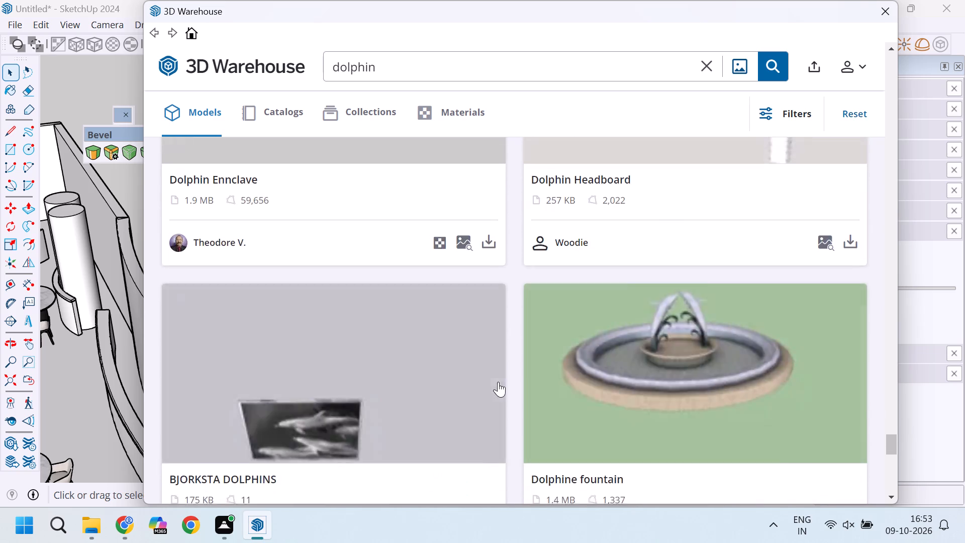
{"action": "scroll", "coordinate": [498, 382], "scroll_direction": "down", "scroll_amount": 14}
Return through the dolphin results to the wireframe dolphin near the start, and close 3D Warehouse.
{"action": "scroll", "coordinate": [498, 382], "scroll_direction": "up", "scroll_amount": 20}
{"action": "scroll", "coordinate": [498, 382], "scroll_direction": "up", "scroll_amount": 2}
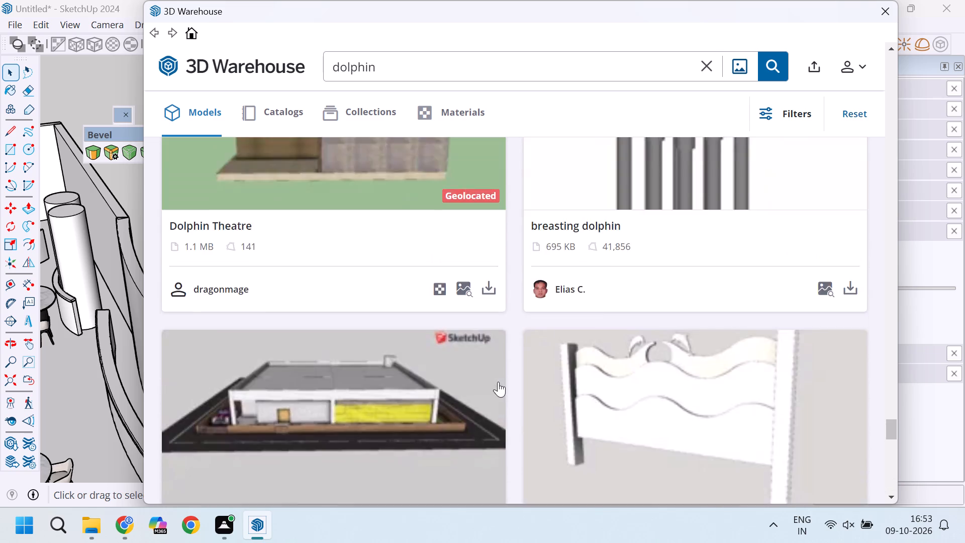
{"action": "scroll", "coordinate": [498, 382], "scroll_direction": "up", "scroll_amount": 20}
{"action": "scroll", "coordinate": [498, 382], "scroll_direction": "up", "scroll_amount": 1}
{"action": "scroll", "coordinate": [498, 382], "scroll_direction": "up", "scroll_amount": 20}
{"action": "scroll", "coordinate": [498, 382], "scroll_direction": "up", "scroll_amount": 10}
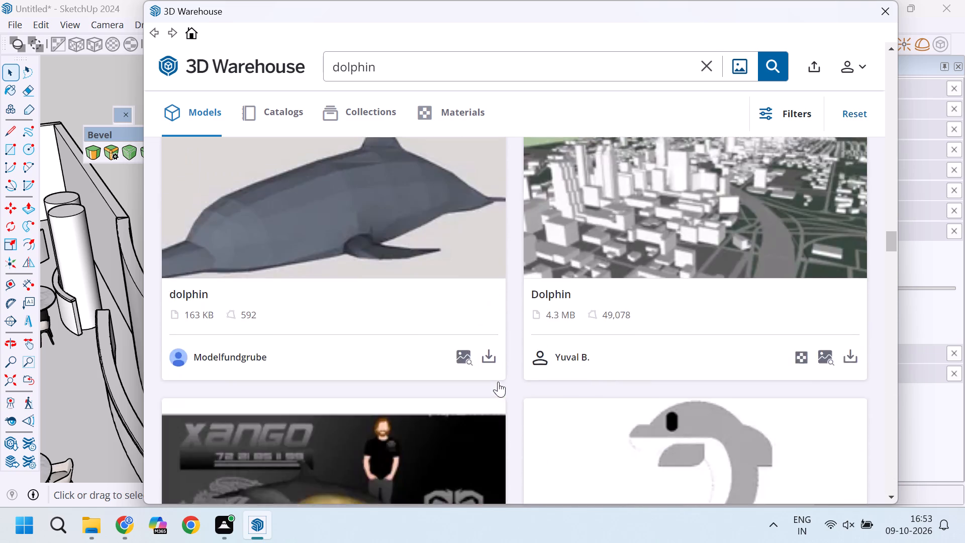
{"action": "scroll", "coordinate": [498, 382], "scroll_direction": "up", "scroll_amount": 20}
{"action": "scroll", "coordinate": [498, 382], "scroll_direction": "up", "scroll_amount": 19}
{"action": "scroll", "coordinate": [498, 382], "scroll_direction": "up", "scroll_amount": 7}
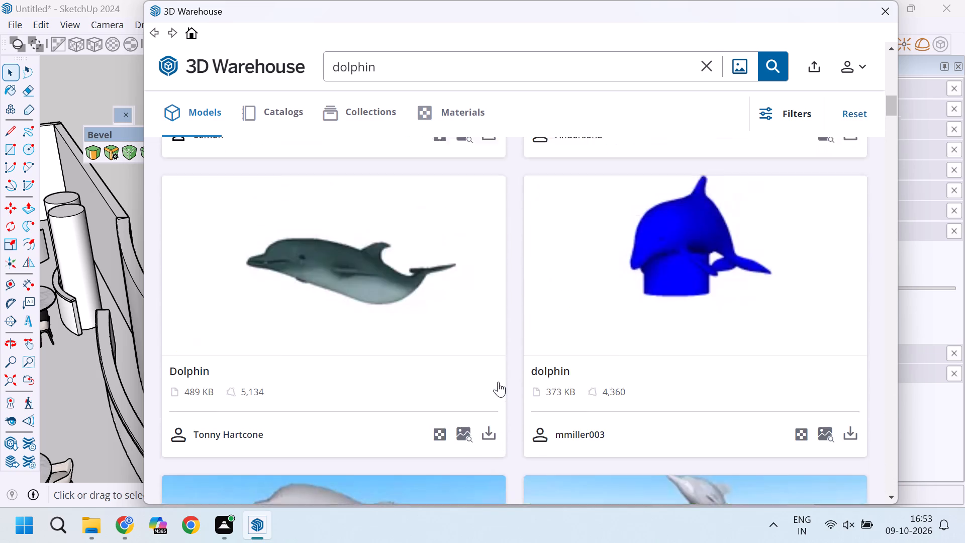
{"action": "scroll", "coordinate": [498, 382], "scroll_direction": "up", "scroll_amount": 4}
{"action": "scroll", "coordinate": [498, 382], "scroll_direction": "down", "scroll_amount": 6}
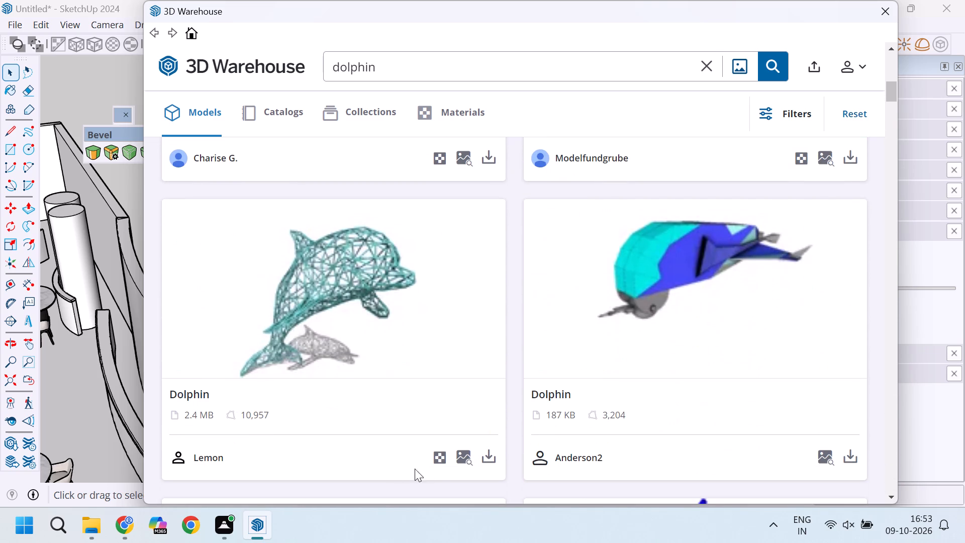
{"action": "left_click", "coordinate": [881, 16]}
Open the wireframe dolphin and its nested group for editing, down to the raw mesh geometry.
{"action": "left_click", "coordinate": [408, 328]}
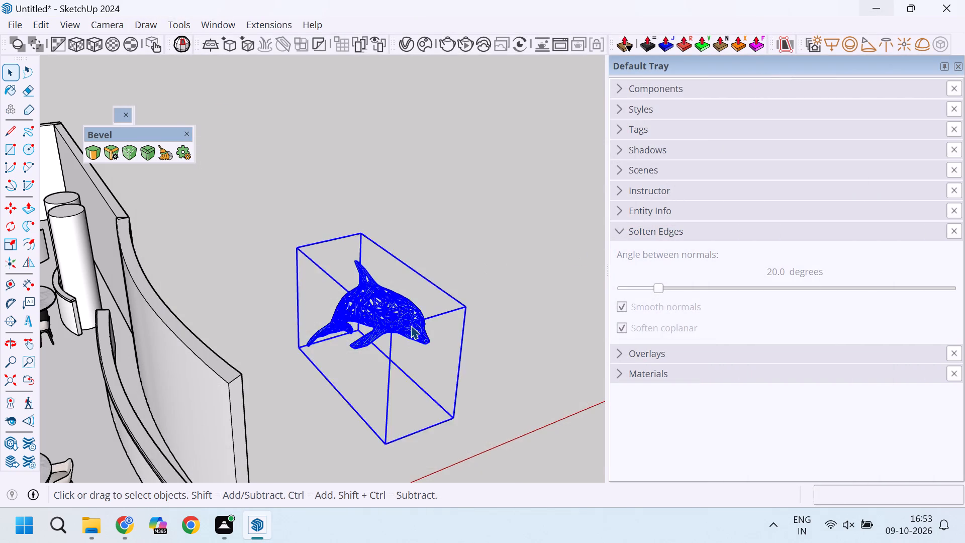
{"action": "scroll", "coordinate": [412, 325], "scroll_direction": "up", "scroll_amount": 9}
{"action": "triple_click", "coordinate": [400, 310]}
{"action": "triple_click", "coordinate": [395, 294]}
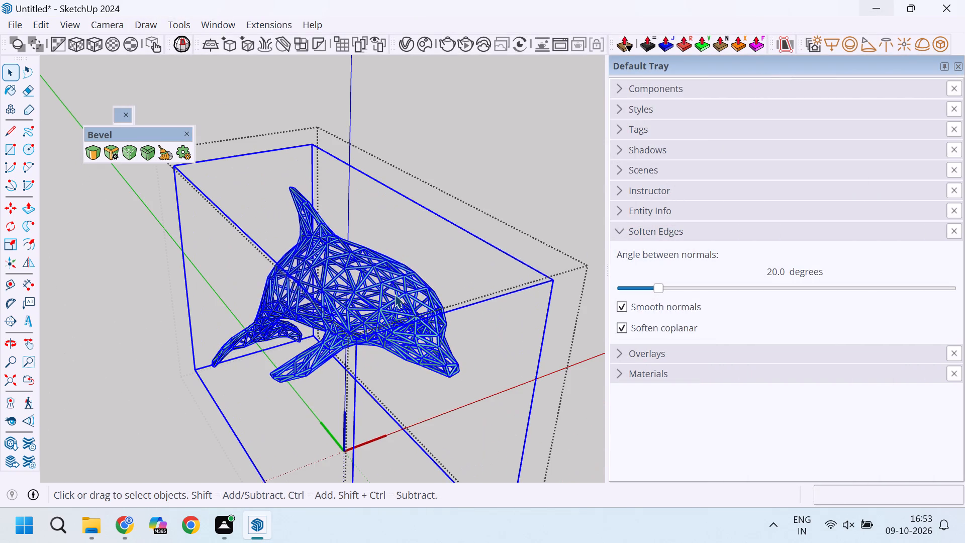
{"action": "left_click", "coordinate": [395, 294]}
{"action": "triple_click", "coordinate": [385, 280]}
{"action": "left_click", "coordinate": [385, 280]}
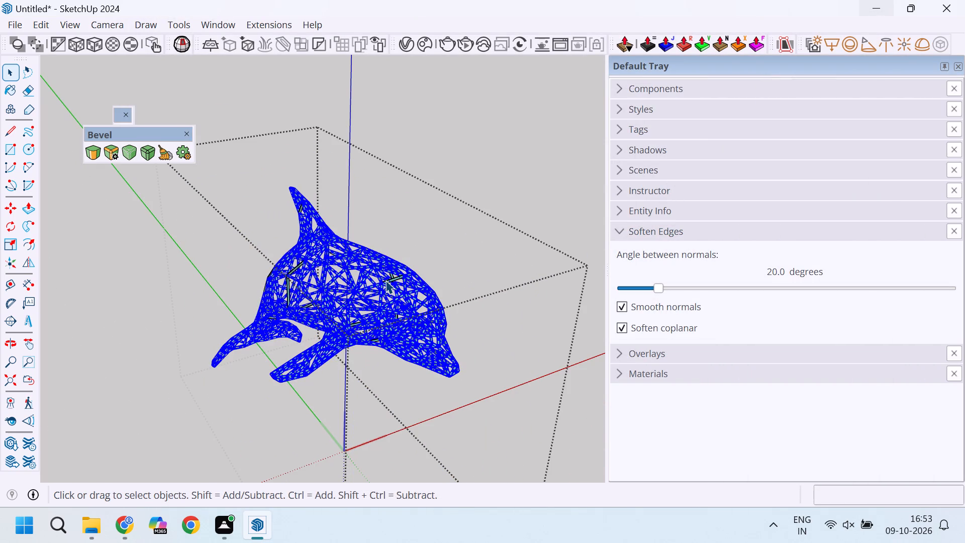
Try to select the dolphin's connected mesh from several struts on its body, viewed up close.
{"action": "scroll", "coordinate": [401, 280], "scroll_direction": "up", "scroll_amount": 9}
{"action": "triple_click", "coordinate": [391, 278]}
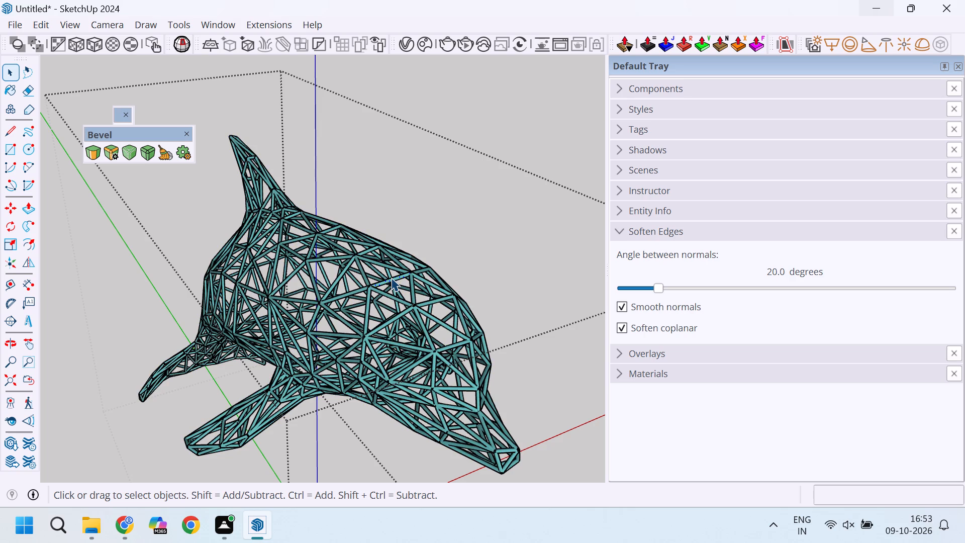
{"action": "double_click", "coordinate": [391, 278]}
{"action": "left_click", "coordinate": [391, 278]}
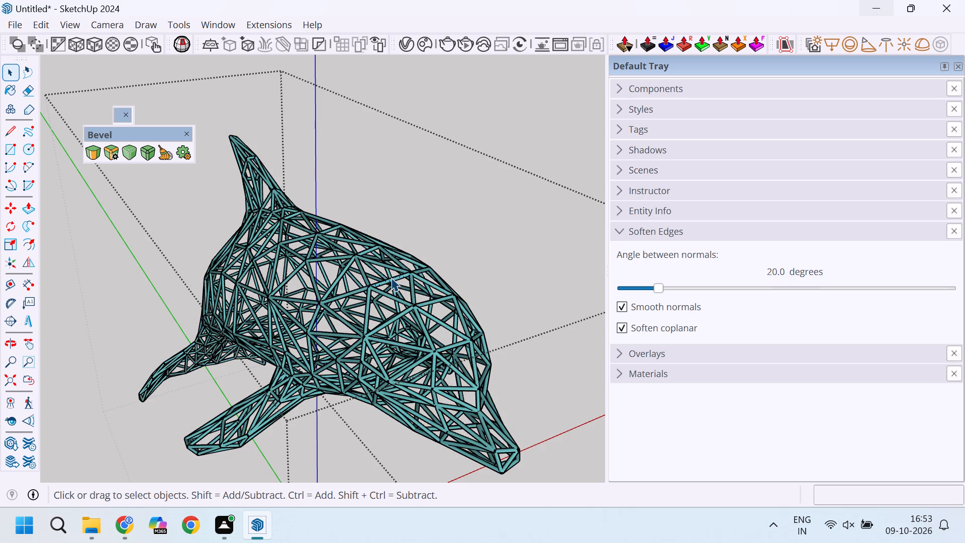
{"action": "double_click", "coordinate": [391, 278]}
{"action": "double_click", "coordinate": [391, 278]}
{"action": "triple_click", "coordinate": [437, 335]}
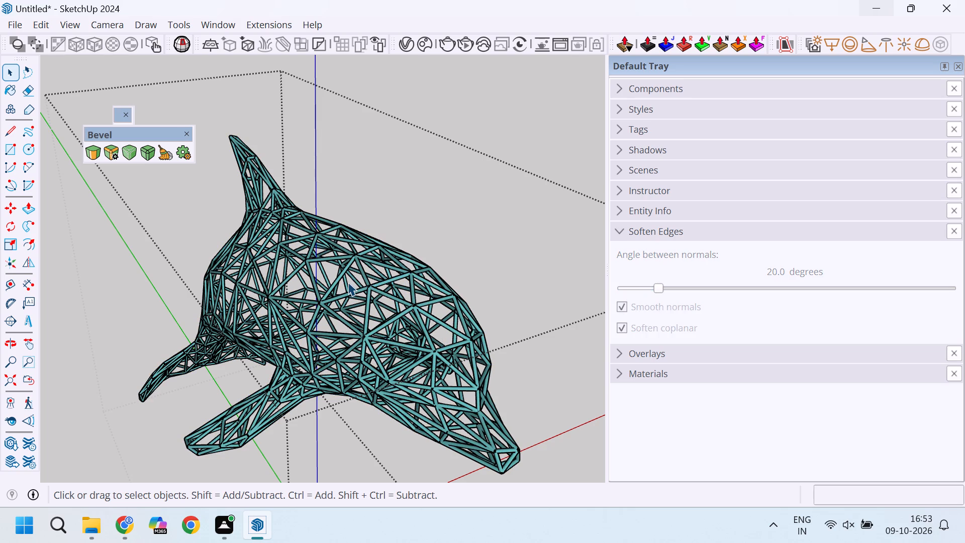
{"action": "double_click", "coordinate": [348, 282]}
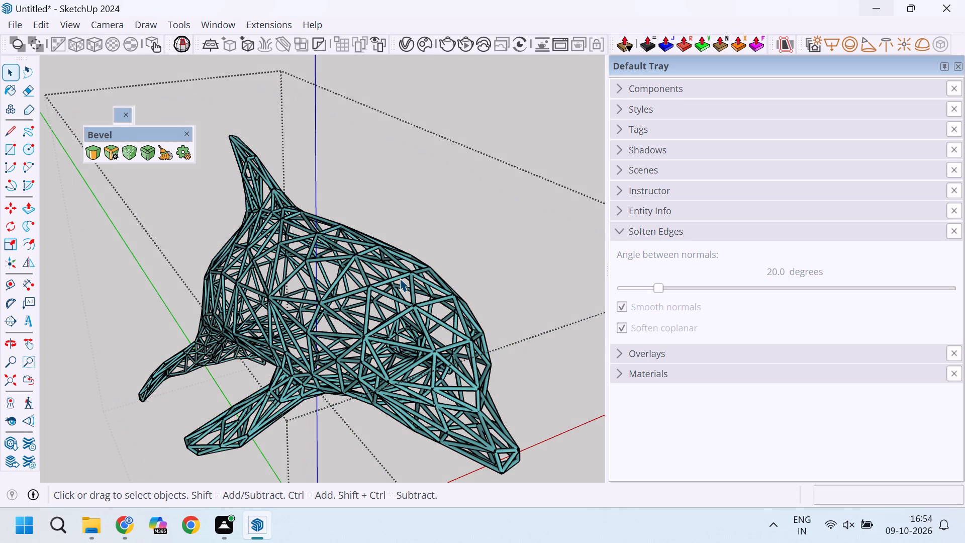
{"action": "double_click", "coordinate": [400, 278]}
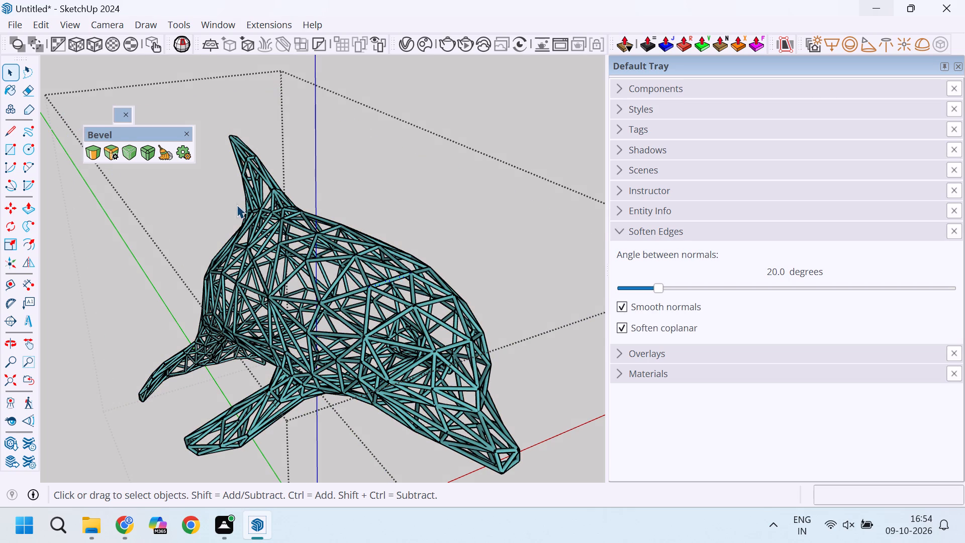
Select the dolphin's whole connected mesh and paint it with Color M00 from the Colors collection.
{"action": "scroll", "coordinate": [354, 255], "scroll_direction": "down", "scroll_amount": 3}
{"action": "triple_click", "coordinate": [380, 309]}
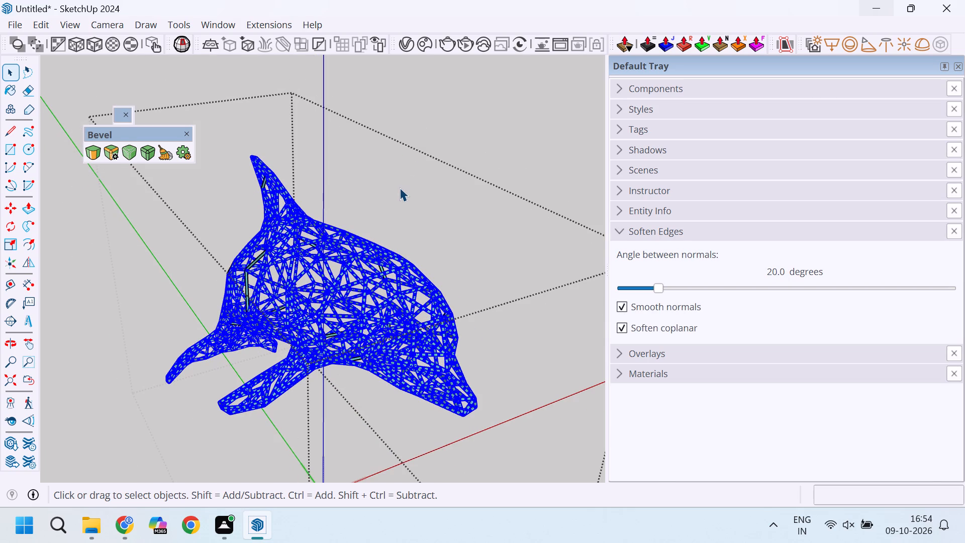
{"action": "key", "text": "b"}
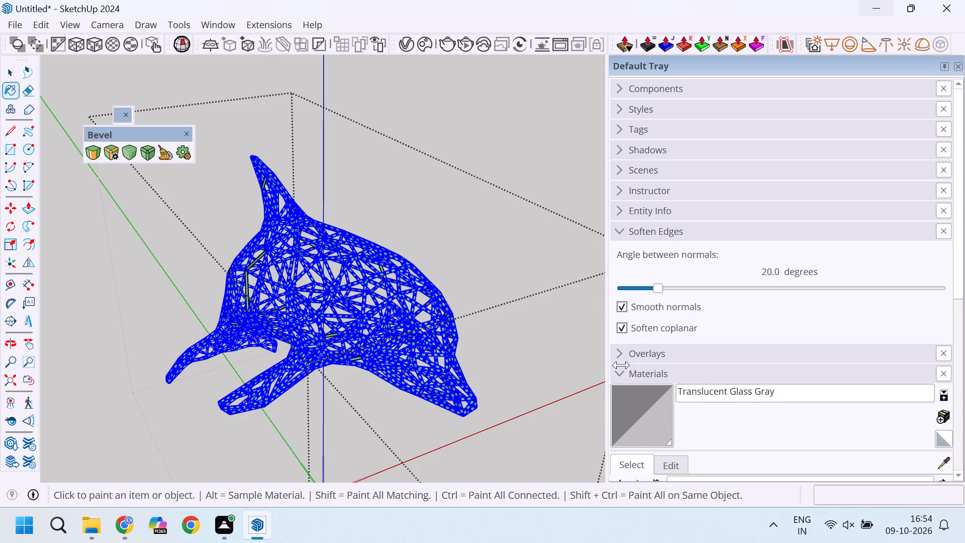
{"action": "left_click", "coordinate": [633, 464]}
{"action": "scroll", "coordinate": [652, 354], "scroll_direction": "down", "scroll_amount": 3}
{"action": "left_click", "coordinate": [700, 347]}
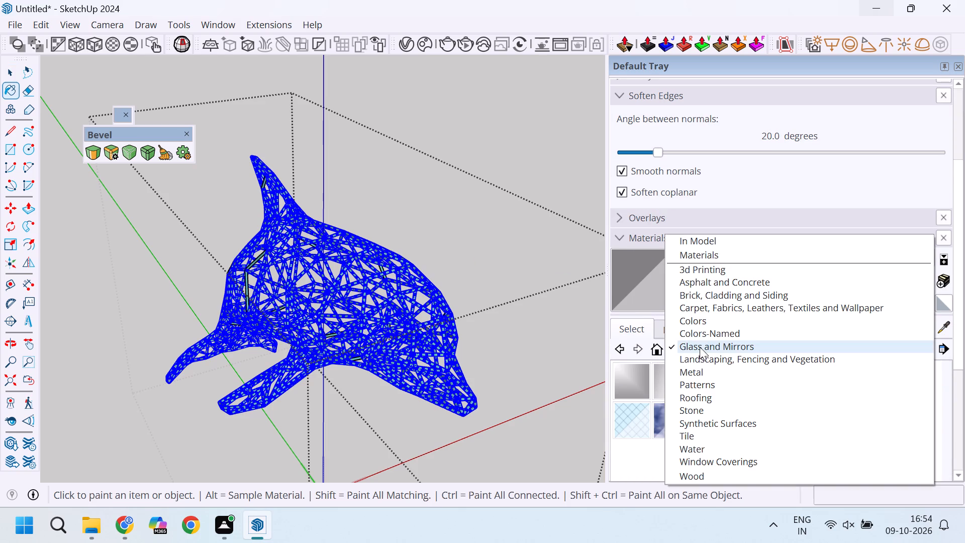
{"action": "left_click", "coordinate": [715, 322]}
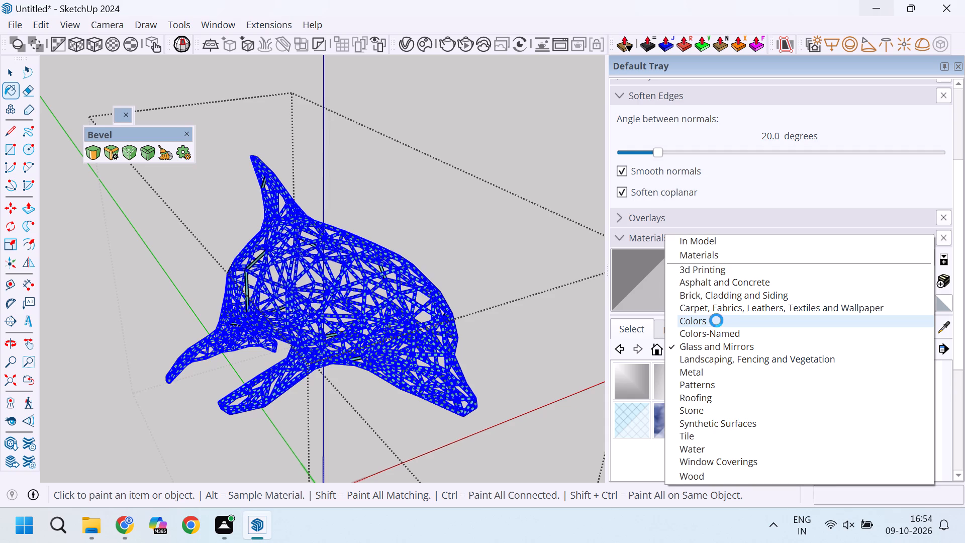
{"action": "scroll", "coordinate": [729, 429], "scroll_direction": "down", "scroll_amount": 16}
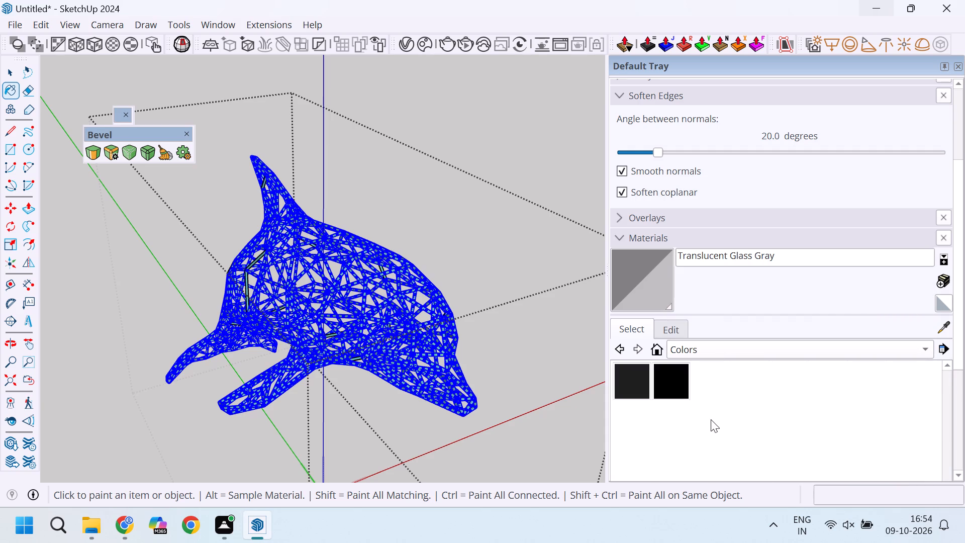
{"action": "scroll", "coordinate": [689, 417], "scroll_direction": "up", "scroll_amount": 2}
{"action": "left_click", "coordinate": [633, 421]}
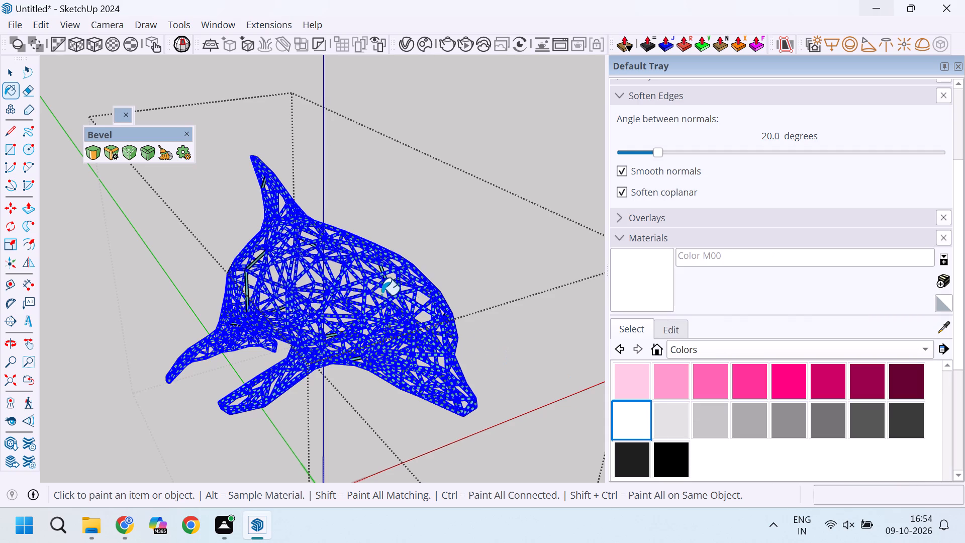
{"action": "left_click", "coordinate": [379, 294]}
{"action": "scroll", "coordinate": [395, 291], "scroll_direction": "up", "scroll_amount": 8}
{"action": "left_click", "coordinate": [395, 291]}
{"action": "scroll", "coordinate": [395, 291], "scroll_direction": "up", "scroll_amount": 5}
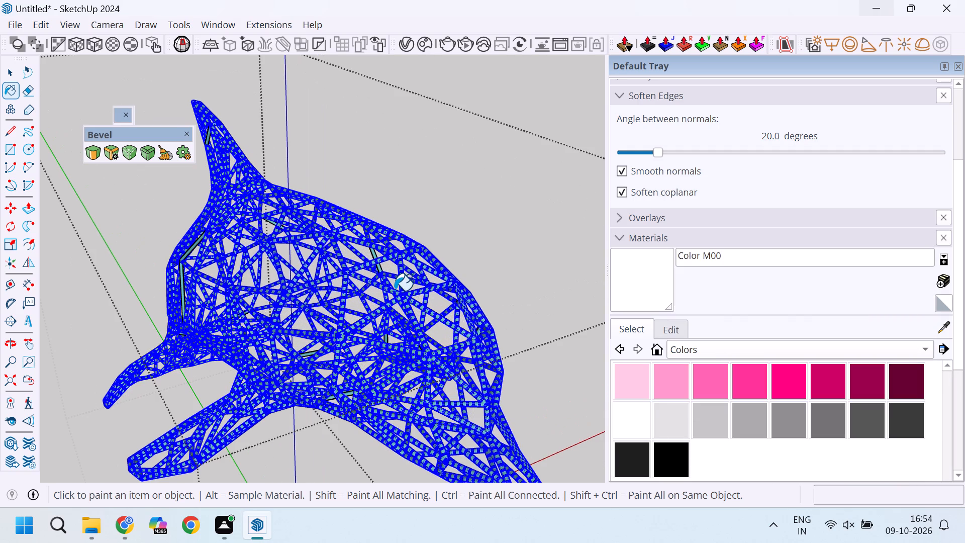
{"action": "scroll", "coordinate": [395, 291], "scroll_direction": "up", "scroll_amount": 5}
{"action": "scroll", "coordinate": [314, 298], "scroll_direction": "down", "scroll_amount": 5}
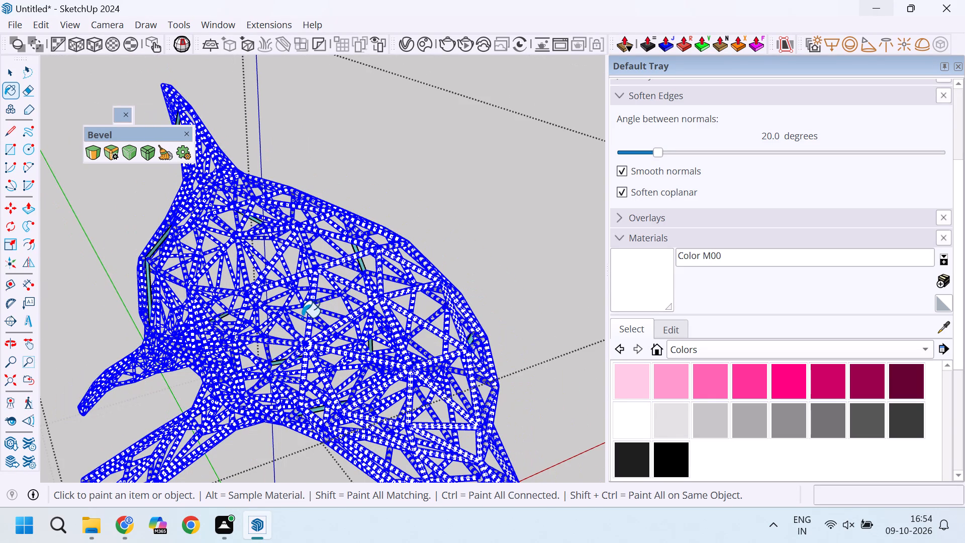
Select the leftover teal strut on the dolphin's rear back and paint it with Color M00.
{"action": "key", "text": "space"}
{"action": "scroll", "coordinate": [149, 276], "scroll_direction": "up", "scroll_amount": 4}
{"action": "left_click", "coordinate": [153, 240]}
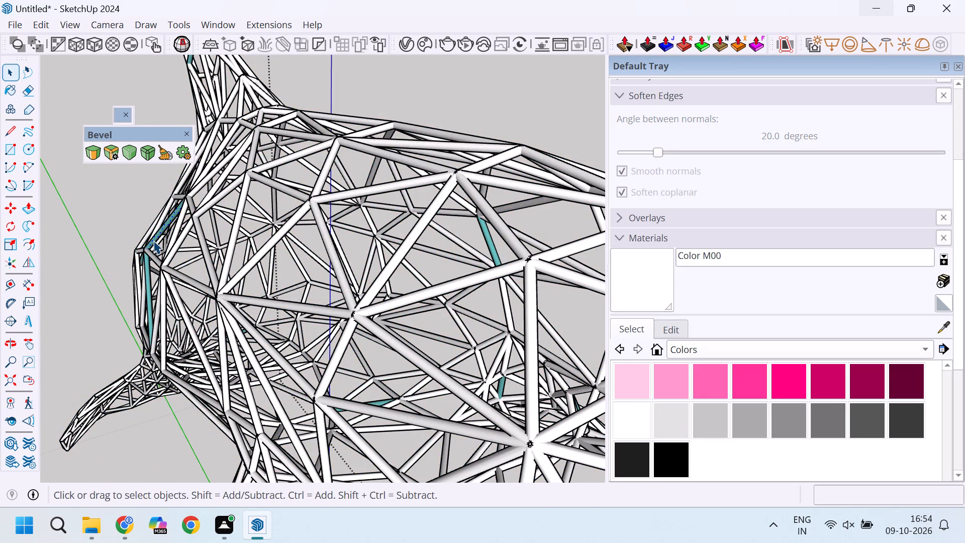
{"action": "double_click", "coordinate": [153, 240]}
{"action": "triple_click", "coordinate": [153, 240]}
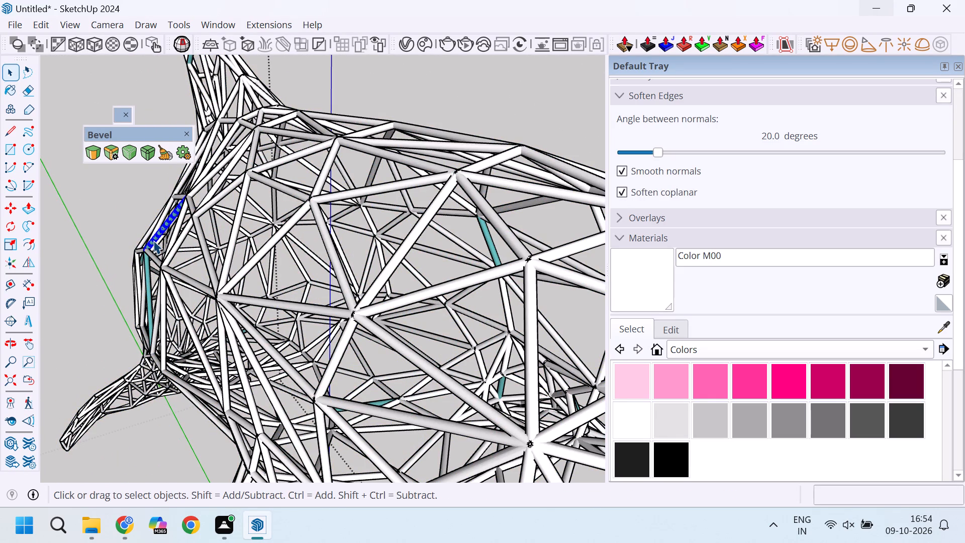
{"action": "triple_click", "coordinate": [153, 240]}
{"action": "left_click", "coordinate": [153, 240]}
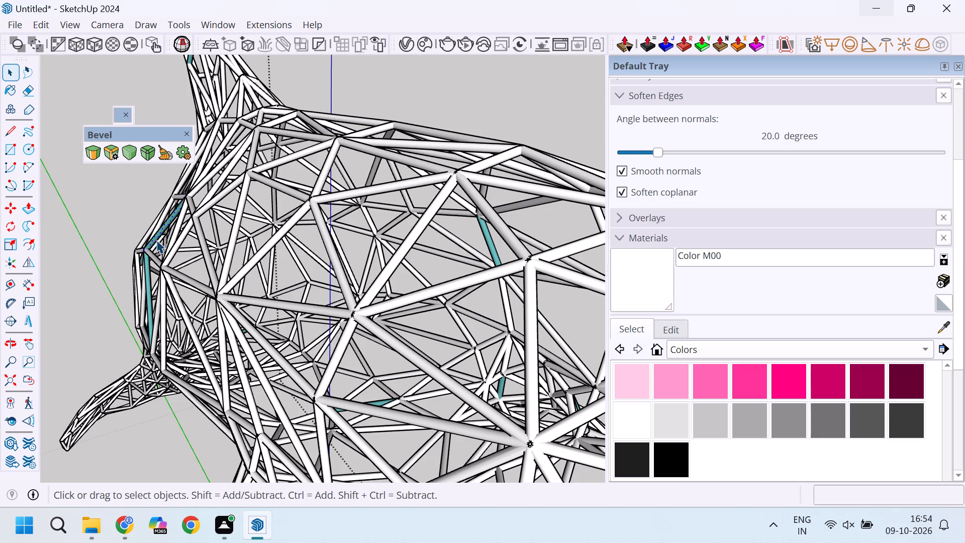
{"action": "left_click", "coordinate": [152, 231]}
{"action": "left_click", "coordinate": [158, 239]}
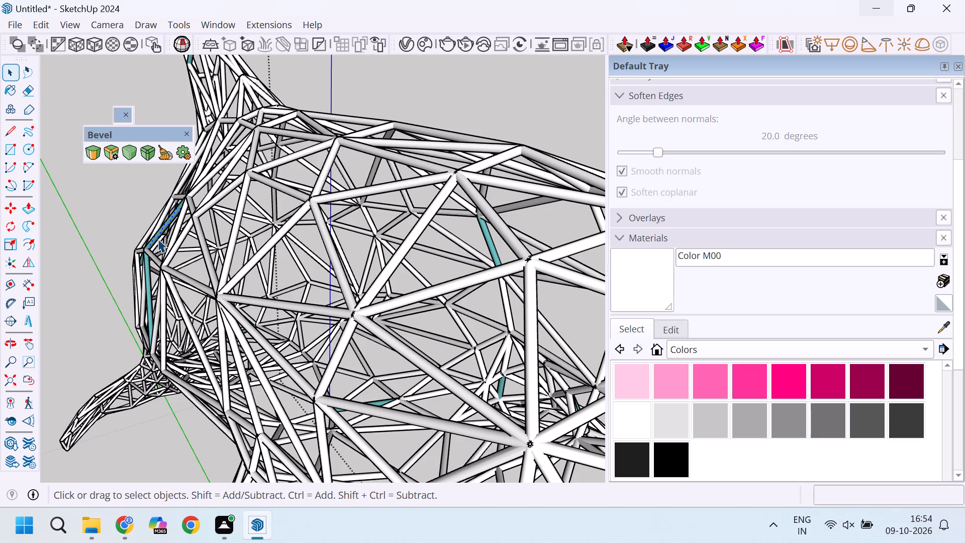
{"action": "left_click", "coordinate": [623, 413]}
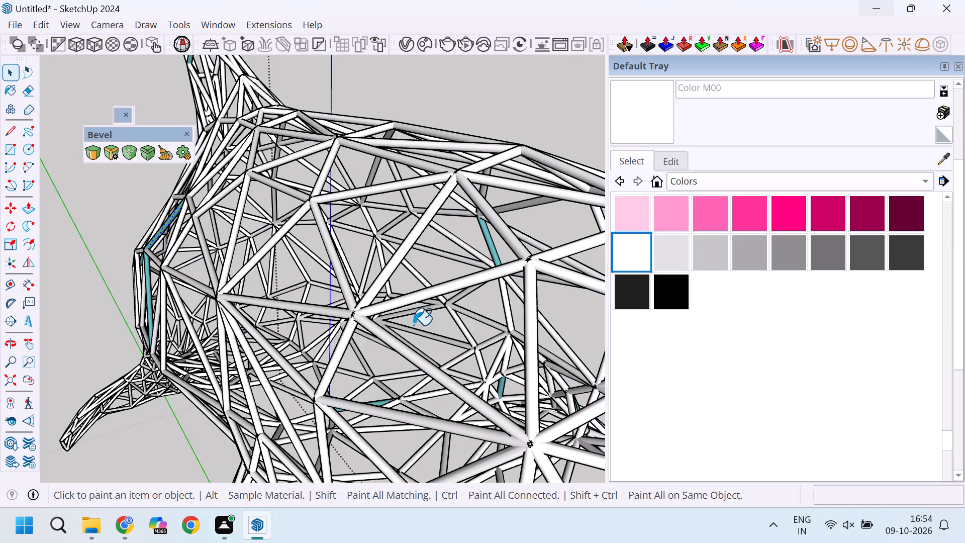
{"action": "left_click", "coordinate": [164, 229]}
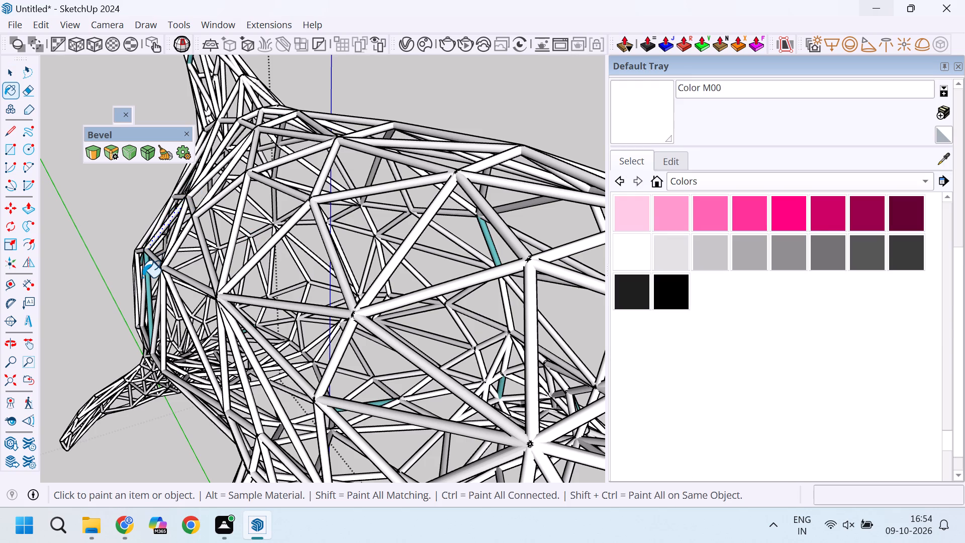
Paint the remaining teal struts where the dolphin's body narrows toward the tail with Color M00.
{"action": "left_click", "coordinate": [144, 279]}
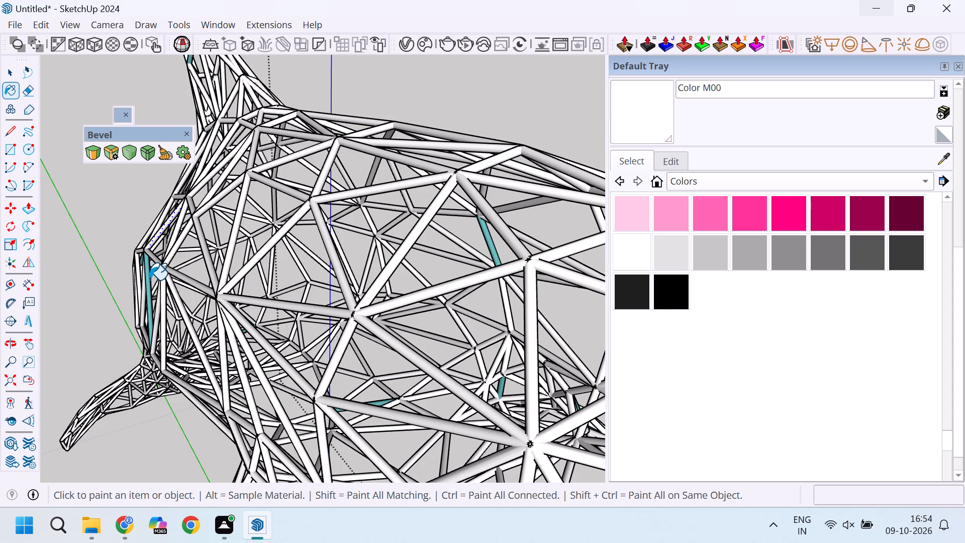
{"action": "left_click", "coordinate": [149, 280]}
{"action": "scroll", "coordinate": [132, 258], "scroll_direction": "up", "scroll_amount": 14}
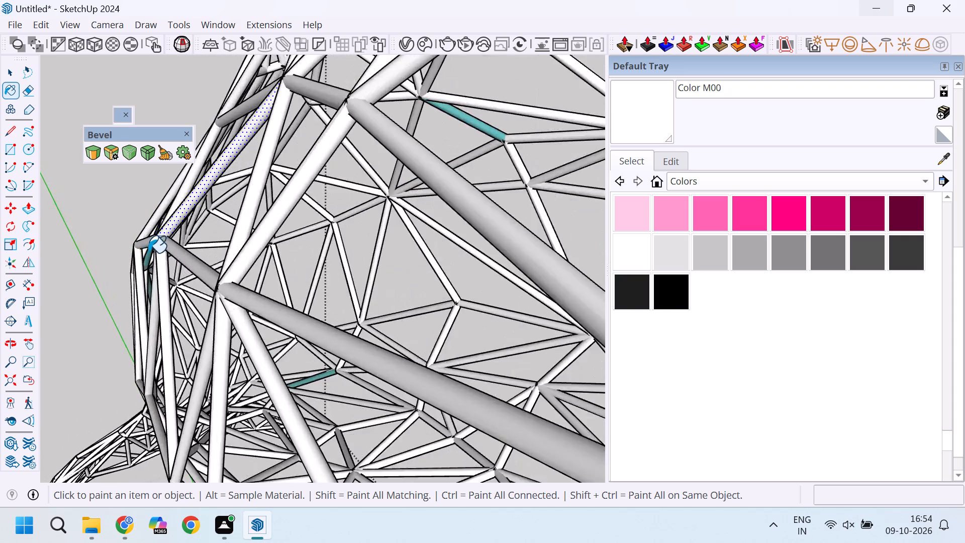
{"action": "scroll", "coordinate": [148, 253], "scroll_direction": "up", "scroll_amount": 3}
{"action": "middle_click_drag", "start_coordinate": [141, 266], "coordinate": [325, 295]}
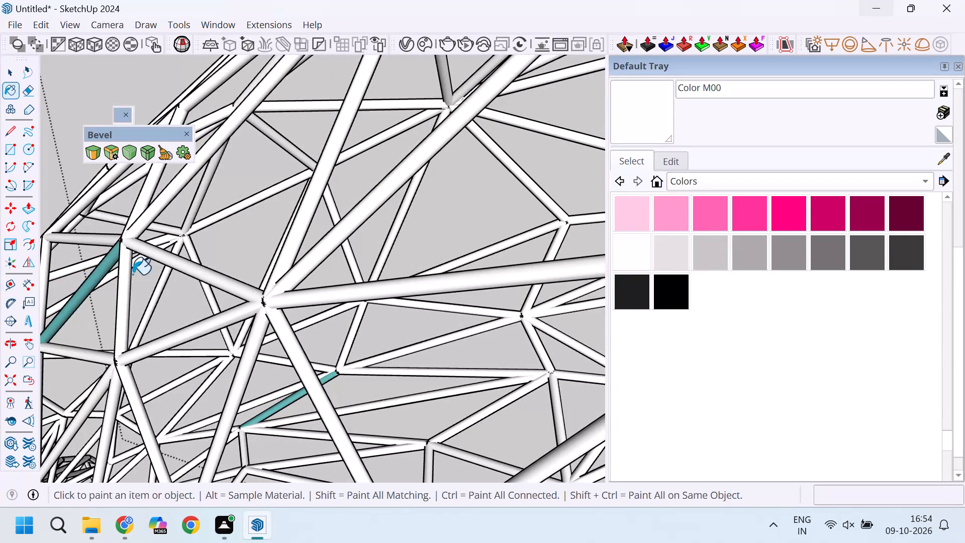
{"action": "left_click", "coordinate": [108, 272]}
{"action": "scroll", "coordinate": [186, 256], "scroll_direction": "down", "scroll_amount": 8}
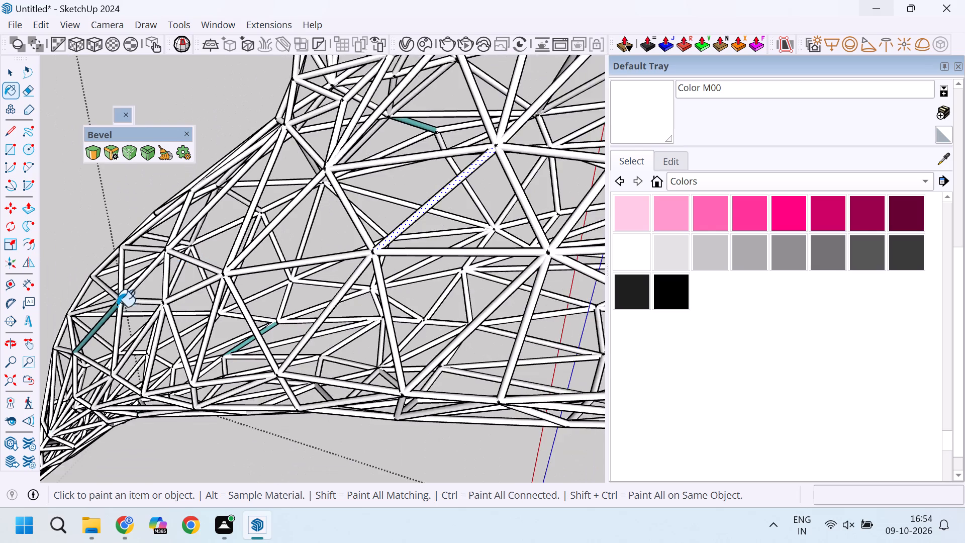
{"action": "scroll", "coordinate": [78, 313], "scroll_direction": "up", "scroll_amount": 4}
{"action": "left_click", "coordinate": [104, 333]}
Paint the two teal struts on the far side of the dolphin's lower body with Color M00.
{"action": "scroll", "coordinate": [269, 365], "scroll_direction": "up", "scroll_amount": 4}
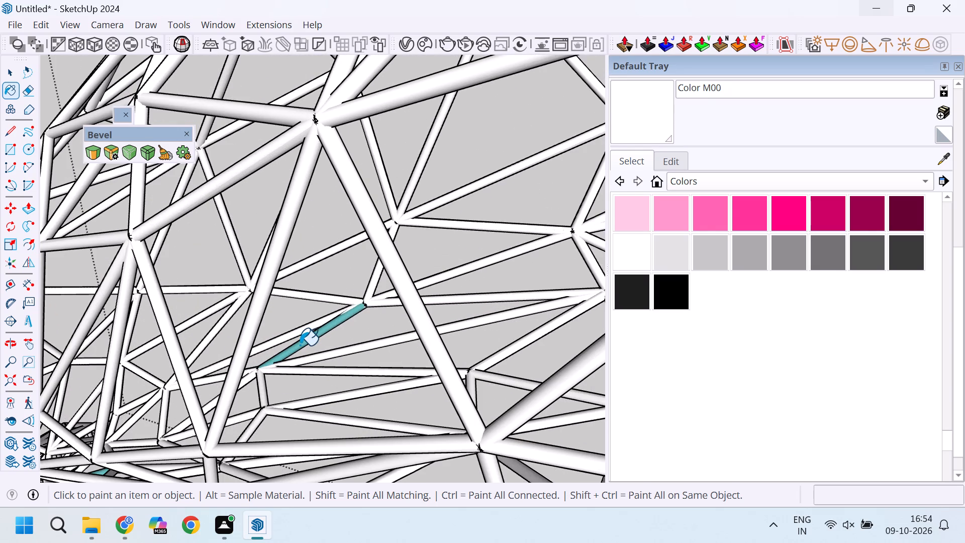
{"action": "left_click", "coordinate": [300, 345]}
{"action": "scroll", "coordinate": [258, 327], "scroll_direction": "down", "scroll_amount": 20}
{"action": "scroll", "coordinate": [258, 327], "scroll_direction": "down", "scroll_amount": 5}
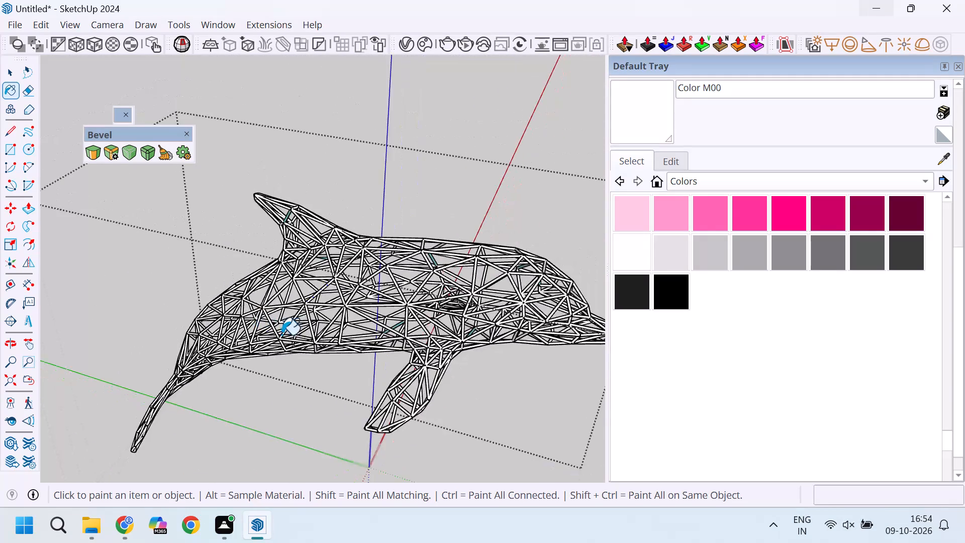
{"action": "scroll", "coordinate": [282, 335], "scroll_direction": "down", "scroll_amount": 4}
{"action": "scroll", "coordinate": [398, 330], "scroll_direction": "up", "scroll_amount": 20}
{"action": "scroll", "coordinate": [398, 330], "scroll_direction": "up", "scroll_amount": 1}
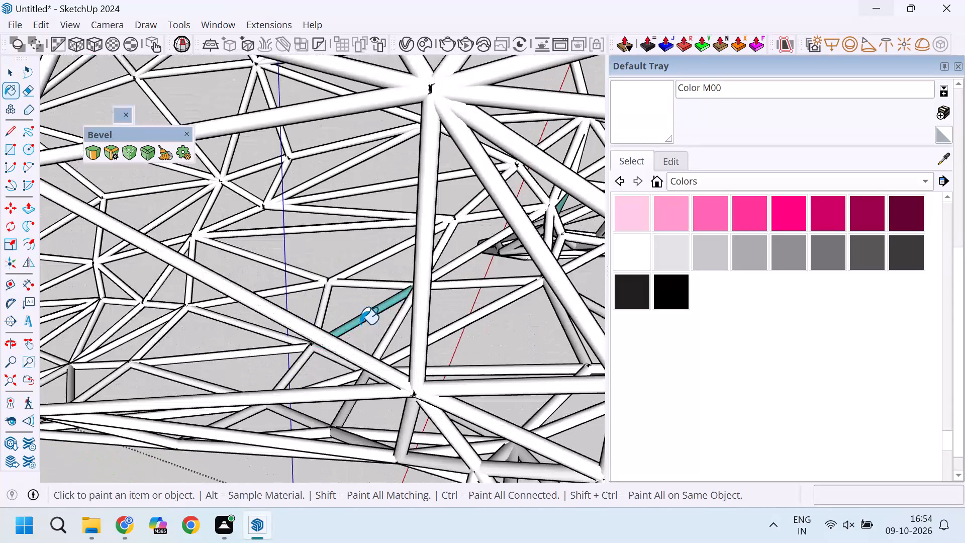
{"action": "left_click", "coordinate": [360, 319]}
From the dolphin's other side, paint the teal struts on its flank and around the base of the flipper with Color M00.
{"action": "scroll", "coordinate": [360, 319], "scroll_direction": "down", "scroll_amount": 19}
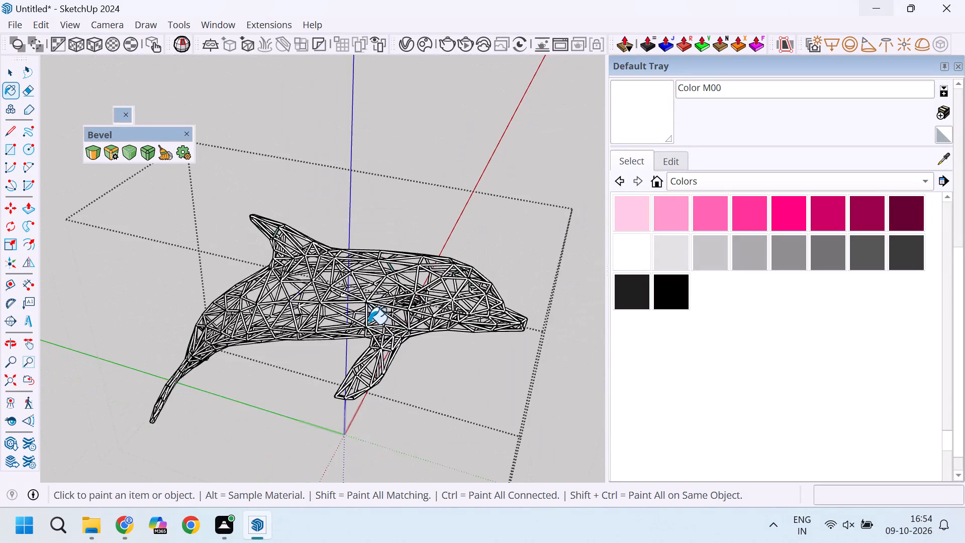
{"action": "middle_click_drag", "start_coordinate": [487, 323], "coordinate": [75, 322]}
{"action": "middle_click", "coordinate": [73, 321]}
{"action": "middle_click_drag", "start_coordinate": [401, 323], "coordinate": [274, 320]}
{"action": "scroll", "coordinate": [261, 290], "scroll_direction": "up", "scroll_amount": 2}
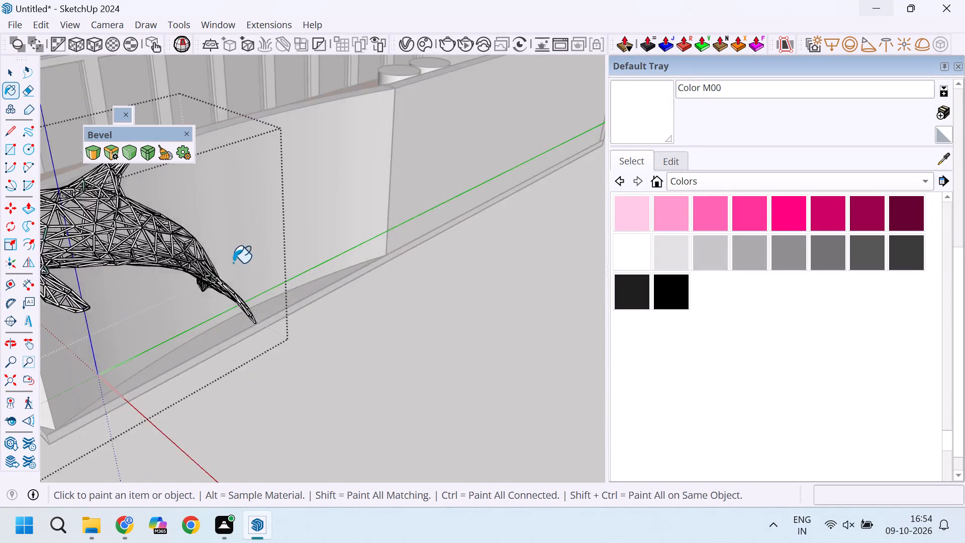
{"action": "scroll", "coordinate": [233, 263], "scroll_direction": "up", "scroll_amount": 2}
{"action": "scroll", "coordinate": [492, 323], "scroll_direction": "down", "scroll_amount": 10}
{"action": "scroll", "coordinate": [143, 246], "scroll_direction": "up", "scroll_amount": 14}
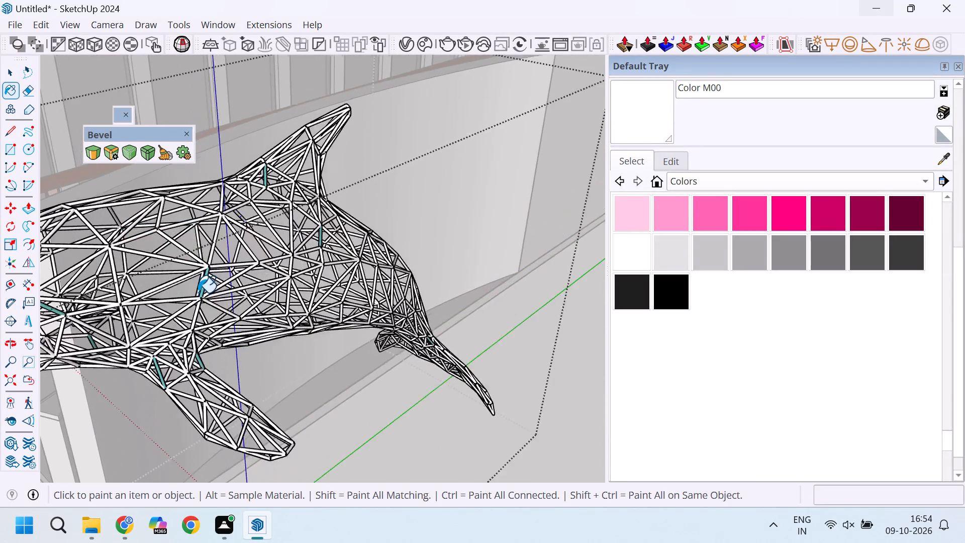
{"action": "left_click", "coordinate": [209, 290]}
{"action": "scroll", "coordinate": [314, 288], "scroll_direction": "down", "scroll_amount": 2}
{"action": "scroll", "coordinate": [227, 402], "scroll_direction": "up", "scroll_amount": 6}
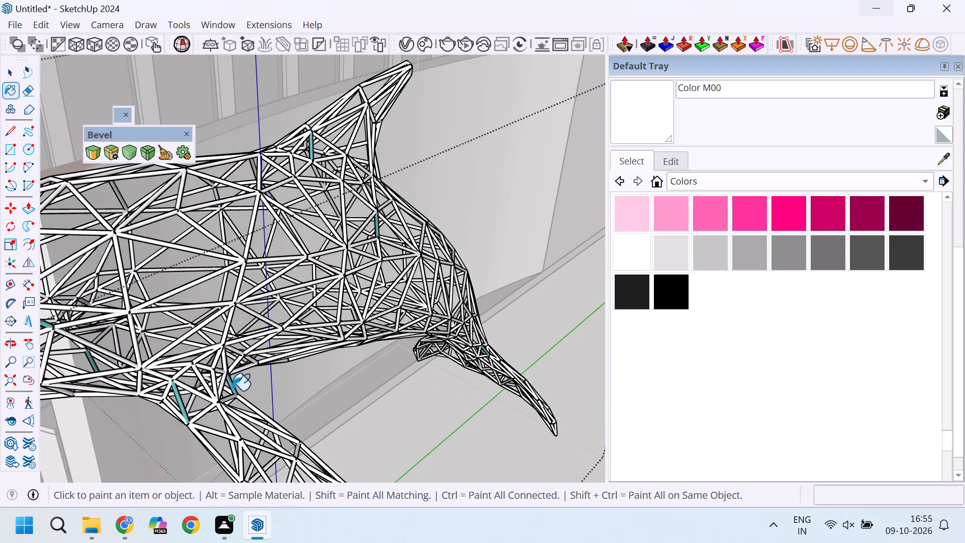
{"action": "left_click", "coordinate": [232, 376]}
{"action": "left_click", "coordinate": [147, 394]}
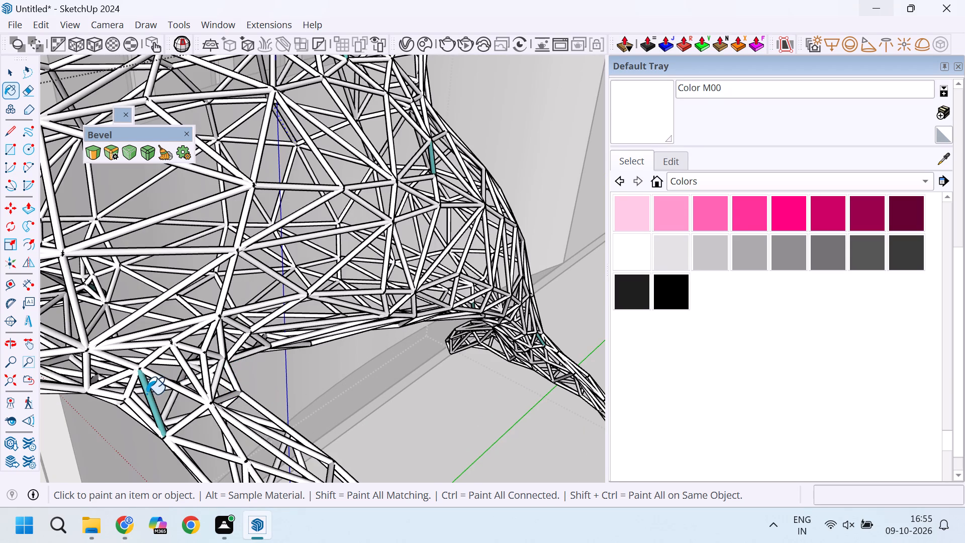
Paint the two teal struts behind the dolphin's head with Color M00.
{"action": "scroll", "coordinate": [321, 386], "scroll_direction": "down", "scroll_amount": 11}
{"action": "scroll", "coordinate": [226, 376], "scroll_direction": "up", "scroll_amount": 12}
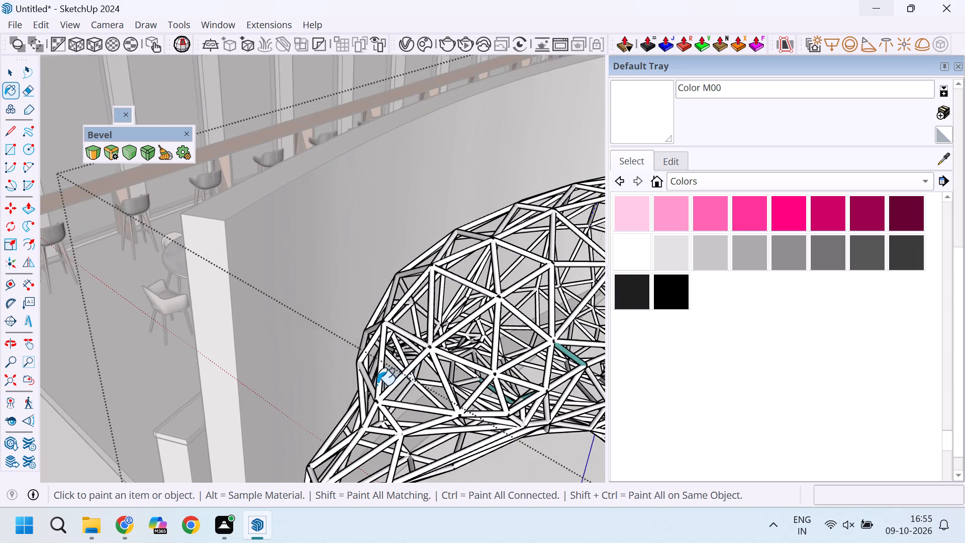
{"action": "scroll", "coordinate": [445, 381], "scroll_direction": "up", "scroll_amount": 3}
{"action": "scroll", "coordinate": [297, 347], "scroll_direction": "down", "scroll_amount": 4}
{"action": "scroll", "coordinate": [484, 346], "scroll_direction": "up", "scroll_amount": 4}
{"action": "scroll", "coordinate": [353, 352], "scroll_direction": "up", "scroll_amount": 4}
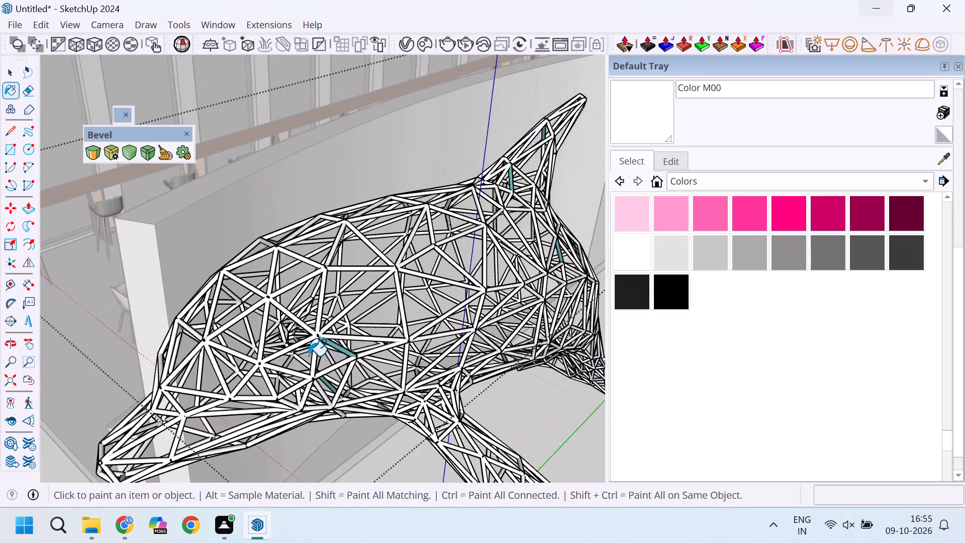
{"action": "scroll", "coordinate": [318, 358], "scroll_direction": "up", "scroll_amount": 4}
{"action": "left_click", "coordinate": [341, 343]}
{"action": "scroll", "coordinate": [333, 359], "scroll_direction": "up", "scroll_amount": 2}
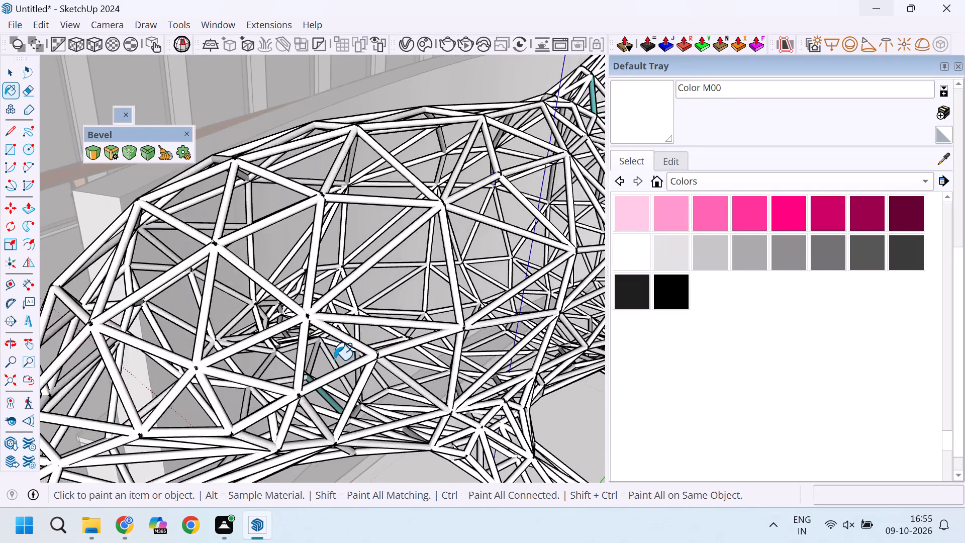
{"action": "scroll", "coordinate": [334, 360], "scroll_direction": "up", "scroll_amount": 6}
{"action": "left_click", "coordinate": [343, 432]}
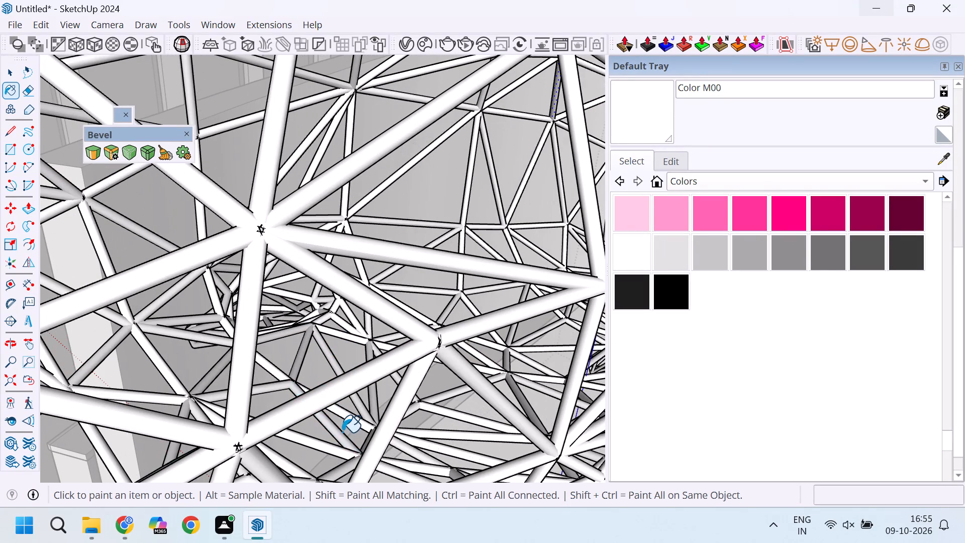
Exit the dolphin's nested group editing and return to the whole restaurant model.
{"action": "scroll", "coordinate": [271, 391], "scroll_direction": "down", "scroll_amount": 17}
{"action": "key", "text": "space"}
{"action": "scroll", "coordinate": [331, 336], "scroll_direction": "down", "scroll_amount": 10}
{"action": "left_click", "coordinate": [564, 317]}
{"action": "left_click", "coordinate": [568, 318]}
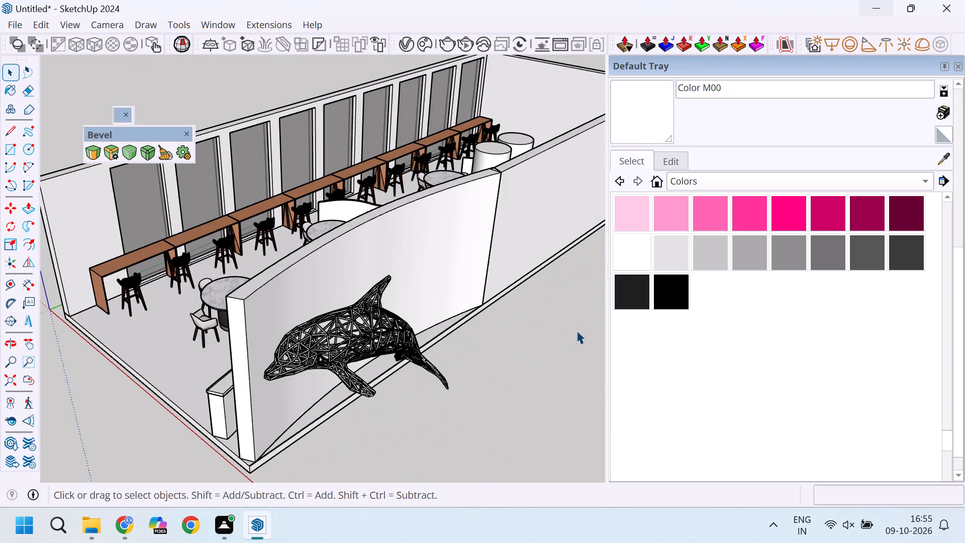
{"action": "left_click", "coordinate": [576, 330]}
Uniformly scale the wireframe dolphin outside the curved wall down to about 0.33 of its size.
{"action": "middle_click_drag", "start_coordinate": [374, 414], "coordinate": [604, 409]}
{"action": "scroll", "coordinate": [477, 345], "scroll_direction": "down", "scroll_amount": 7}
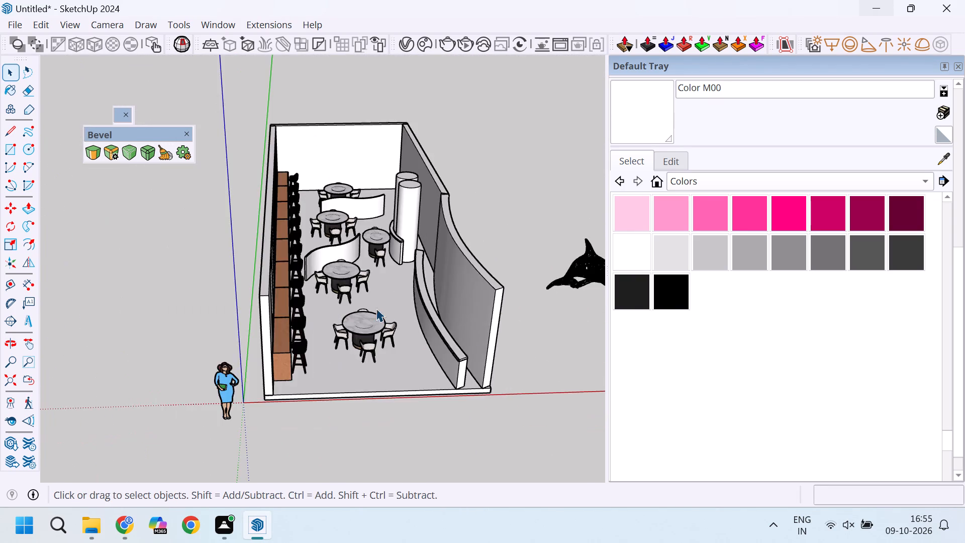
{"action": "scroll", "coordinate": [376, 308], "scroll_direction": "down", "scroll_amount": 1}
{"action": "scroll", "coordinate": [547, 305], "scroll_direction": "up", "scroll_amount": 20}
{"action": "scroll", "coordinate": [547, 305], "scroll_direction": "up", "scroll_amount": 1}
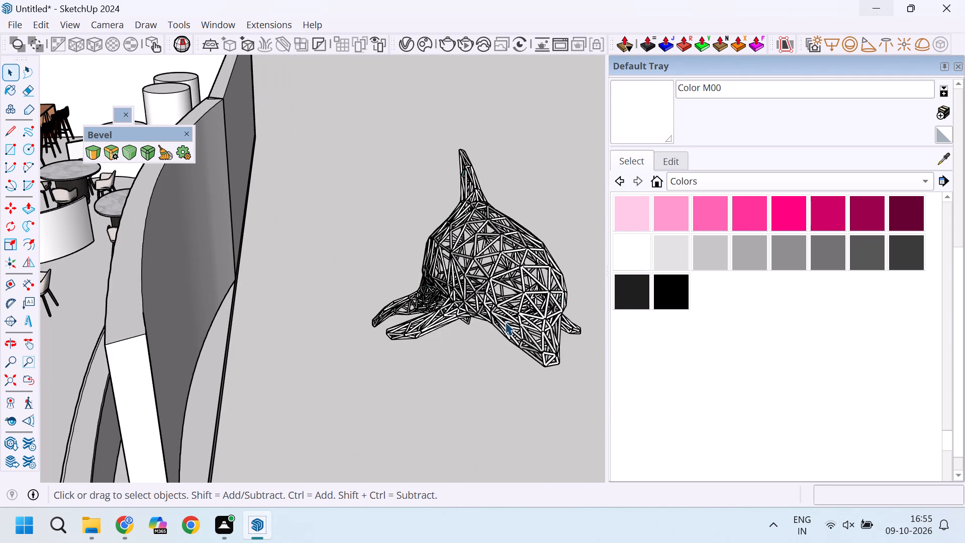
{"action": "scroll", "coordinate": [488, 305], "scroll_direction": "down", "scroll_amount": 3}
{"action": "scroll", "coordinate": [500, 329], "scroll_direction": "up", "scroll_amount": 4}
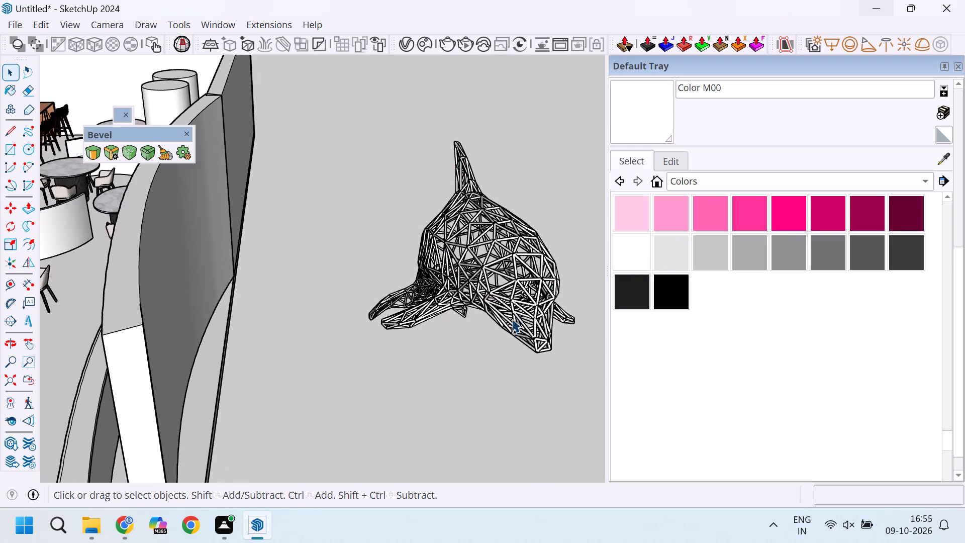
{"action": "left_click", "coordinate": [515, 283]}
{"action": "scroll", "coordinate": [453, 254], "scroll_direction": "down", "scroll_amount": 7}
{"action": "scroll", "coordinate": [491, 297], "scroll_direction": "up", "scroll_amount": 4}
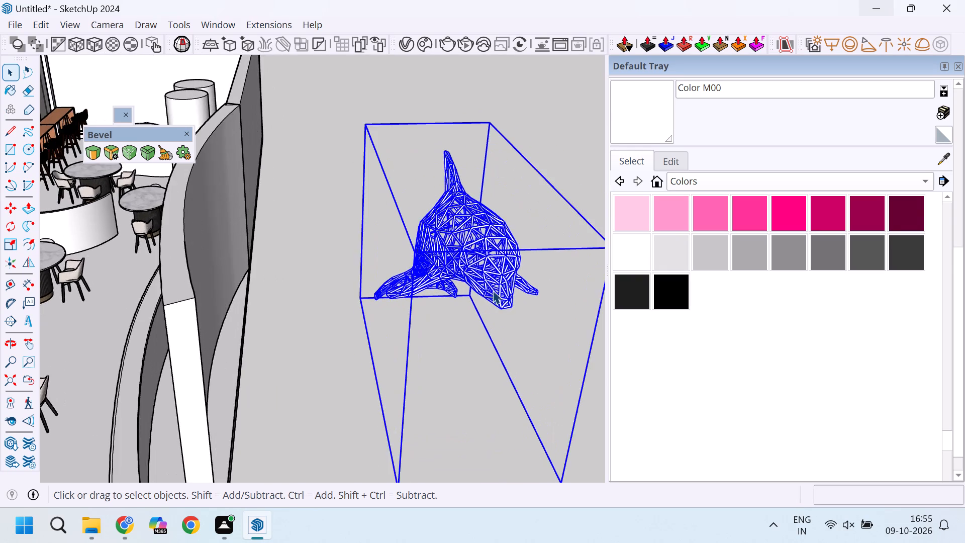
{"action": "scroll", "coordinate": [467, 280], "scroll_direction": "down", "scroll_amount": 6}
{"action": "key", "text": "s"}
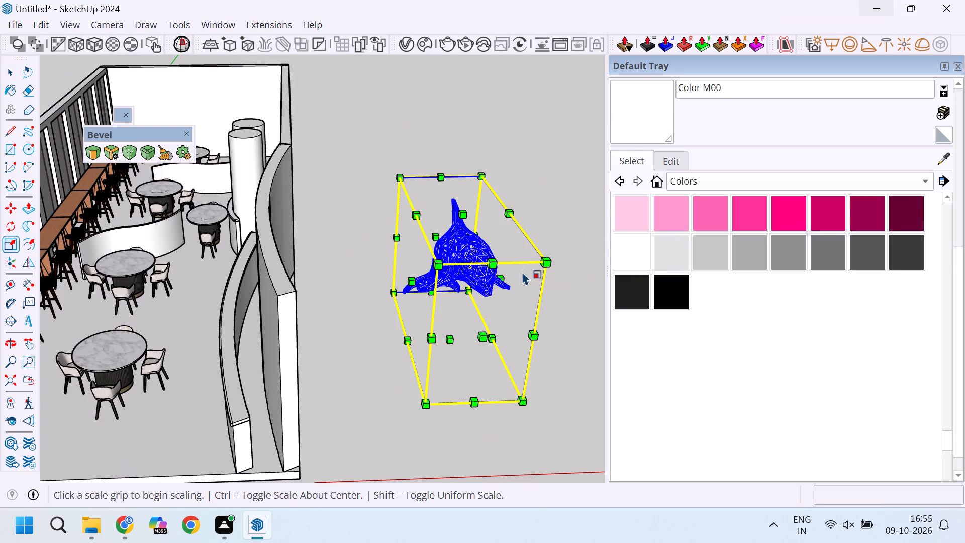
{"action": "left_click", "coordinate": [542, 260]}
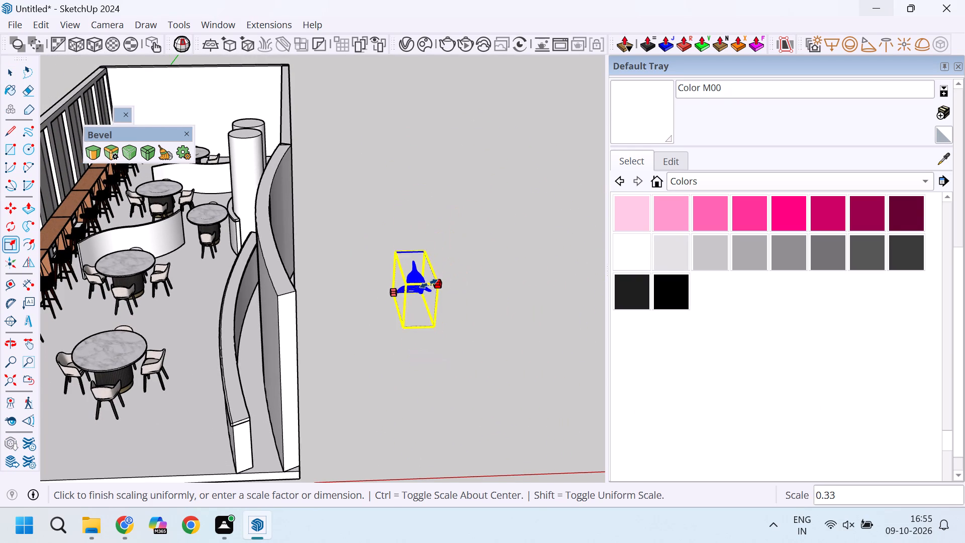
{"action": "left_click", "coordinate": [432, 285]}
Move the dolphin about 23' 10" from outside the curved wall into the restaurant, toward the two round columns.
{"action": "scroll", "coordinate": [433, 285], "scroll_direction": "up", "scroll_amount": 9}
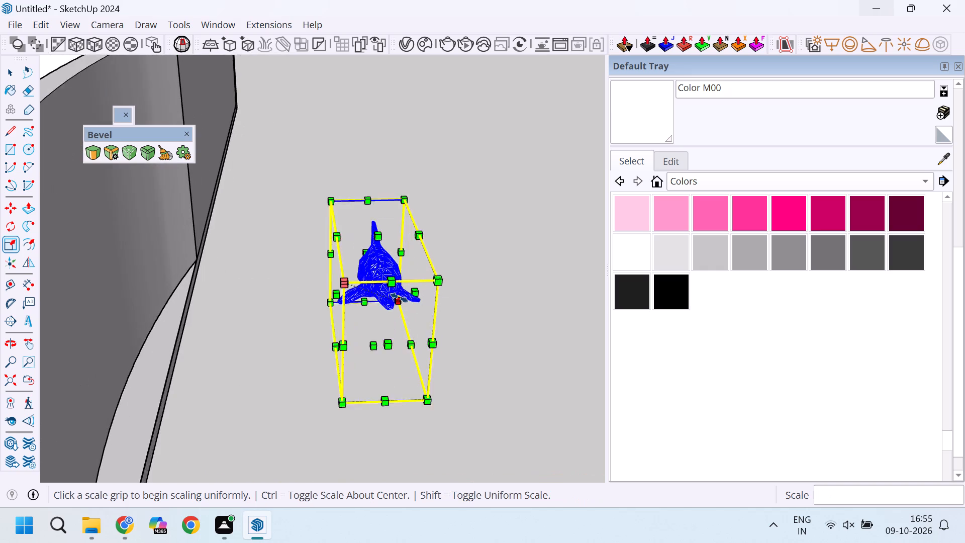
{"action": "key", "text": "m"}
{"action": "left_click", "coordinate": [303, 308]}
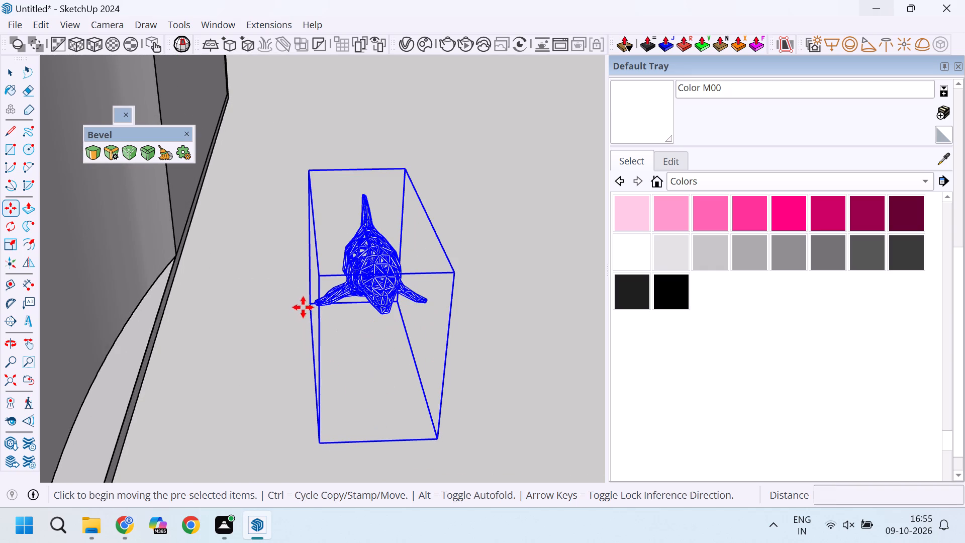
{"action": "scroll", "coordinate": [383, 283], "scroll_direction": "down", "scroll_amount": 13}
{"action": "scroll", "coordinate": [94, 176], "scroll_direction": "up", "scroll_amount": 5}
{"action": "scroll", "coordinate": [160, 156], "scroll_direction": "up", "scroll_amount": 1}
{"action": "middle_click_drag", "start_coordinate": [163, 159], "coordinate": [357, 180]}
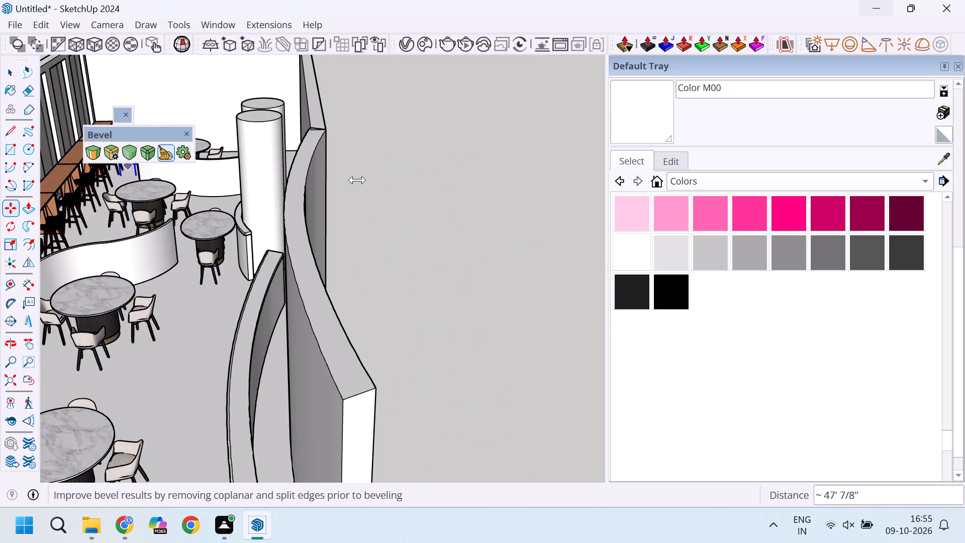
{"action": "middle_click_drag", "start_coordinate": [357, 180], "coordinate": [396, 176]}
{"action": "middle_click_drag", "start_coordinate": [115, 231], "coordinate": [362, 205]}
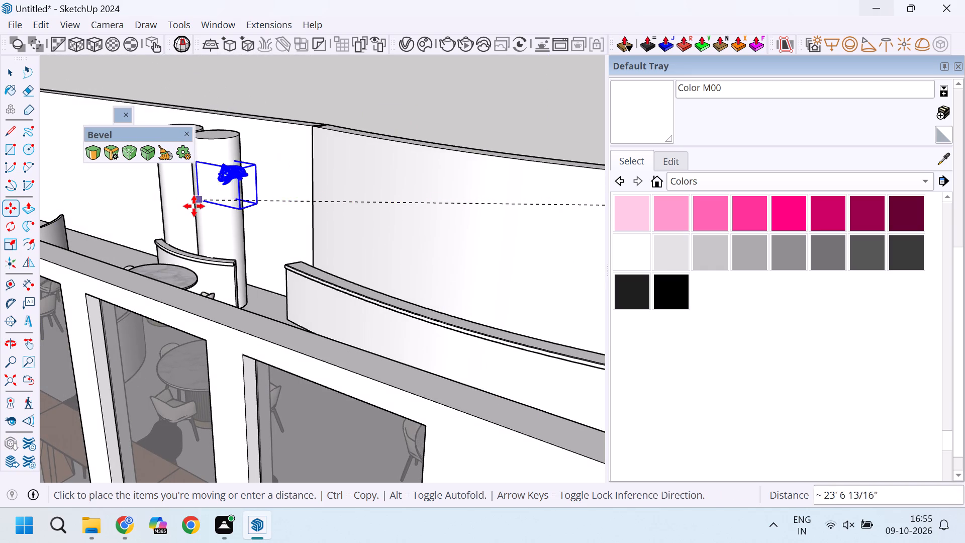
{"action": "left_click", "coordinate": [194, 208]}
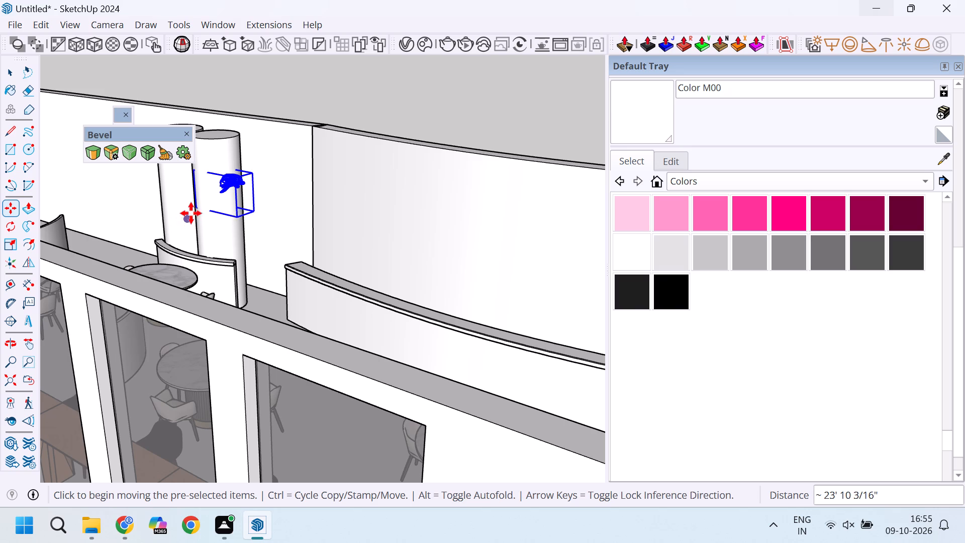
Move the dolphin about 18' 6" farther into the room, beside the round marble table near the columns.
{"action": "scroll", "coordinate": [233, 218], "scroll_direction": "up", "scroll_amount": 11}
{"action": "left_click", "coordinate": [237, 221]}
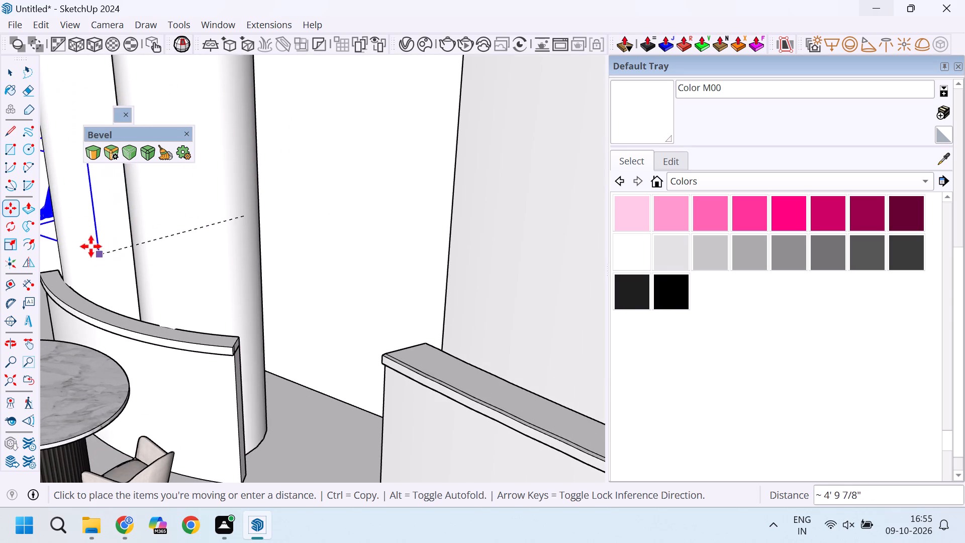
{"action": "scroll", "coordinate": [121, 221], "scroll_direction": "down", "scroll_amount": 20}
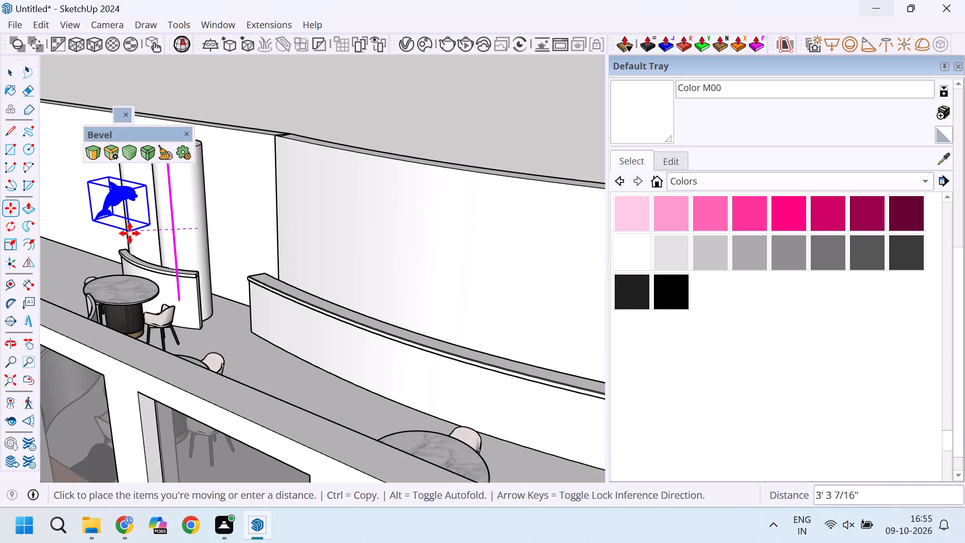
{"action": "scroll", "coordinate": [162, 290], "scroll_direction": "down", "scroll_amount": 5}
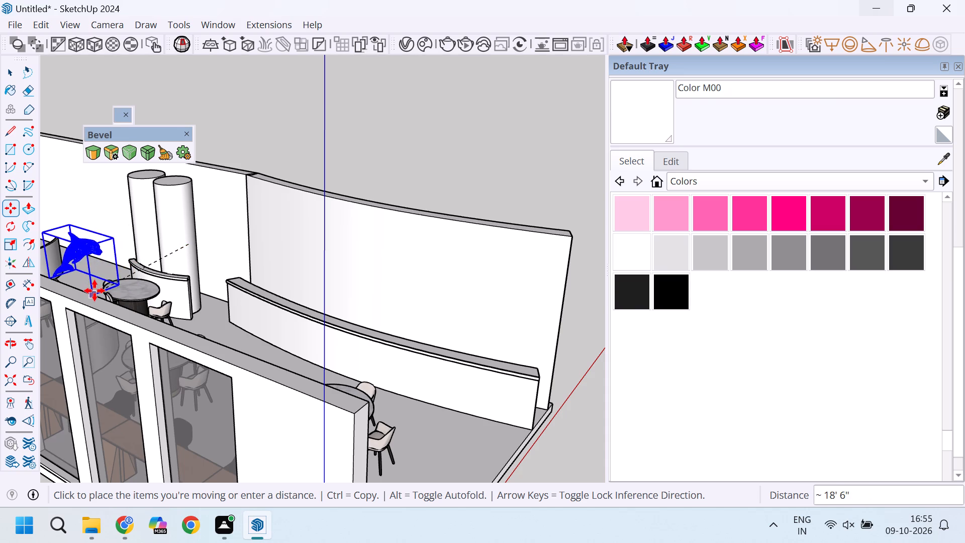
{"action": "left_click", "coordinate": [99, 287]}
Move the dolphin about 4' 3" up to hang in front of the two round columns, and deselect it.
{"action": "scroll", "coordinate": [102, 262], "scroll_direction": "up", "scroll_amount": 17}
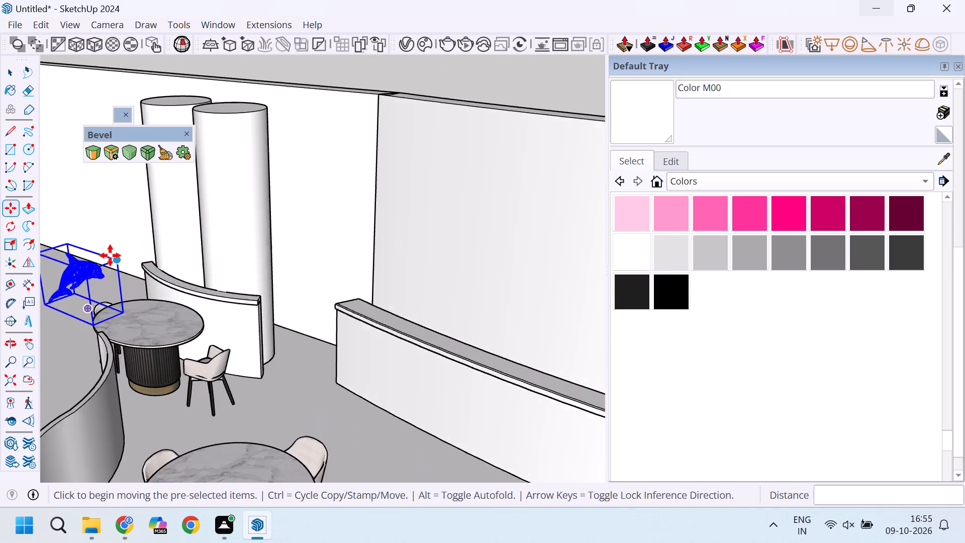
{"action": "scroll", "coordinate": [110, 255], "scroll_direction": "up", "scroll_amount": 3}
{"action": "left_click", "coordinate": [116, 261]}
{"action": "scroll", "coordinate": [228, 202], "scroll_direction": "down", "scroll_amount": 5}
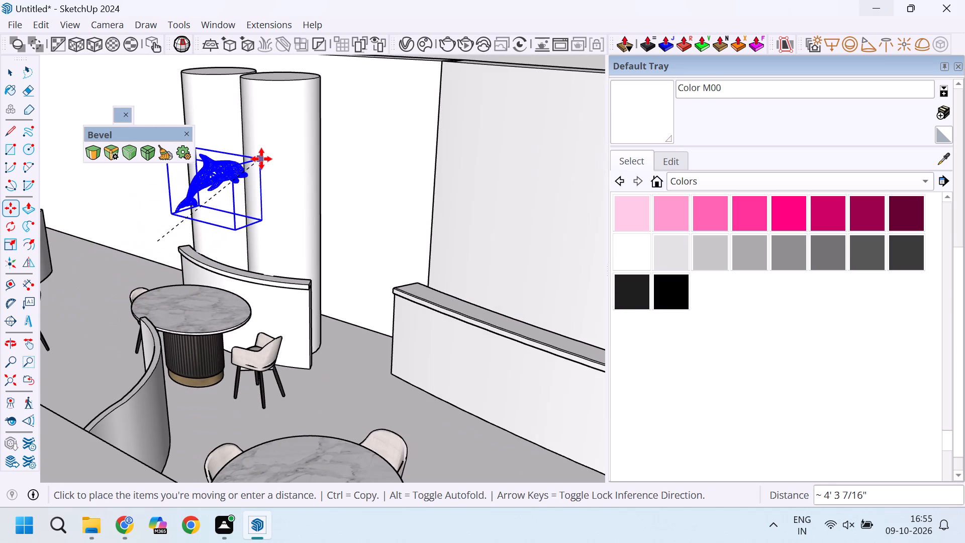
{"action": "left_click", "coordinate": [265, 159]}
{"action": "scroll", "coordinate": [284, 161], "scroll_direction": "down", "scroll_amount": 5}
{"action": "key", "text": "space"}
{"action": "scroll", "coordinate": [291, 206], "scroll_direction": "down", "scroll_amount": 5}
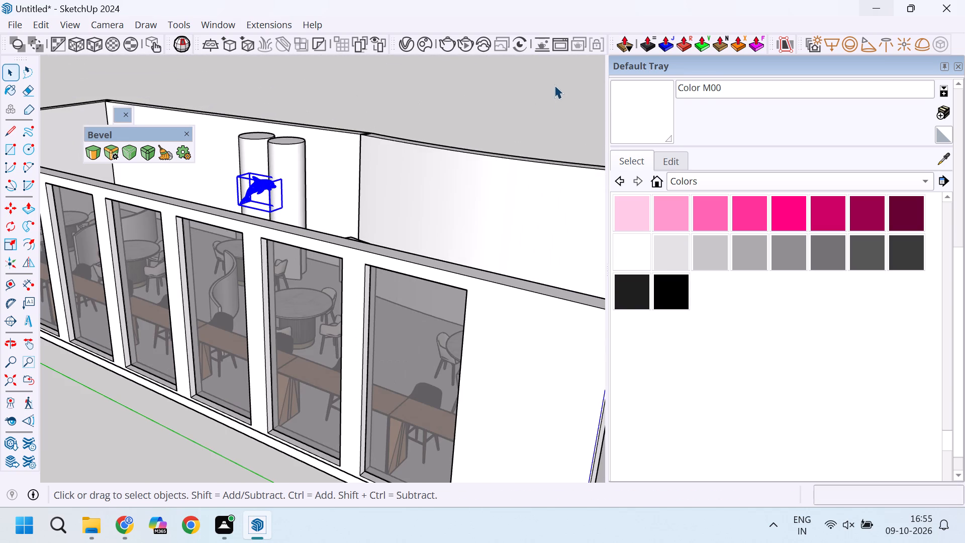
{"action": "left_click", "coordinate": [557, 83]}
Examine the dolphin's placement in the whole restaurant from outside the windows and from the open front end.
{"action": "scroll", "coordinate": [323, 229], "scroll_direction": "down", "scroll_amount": 5}
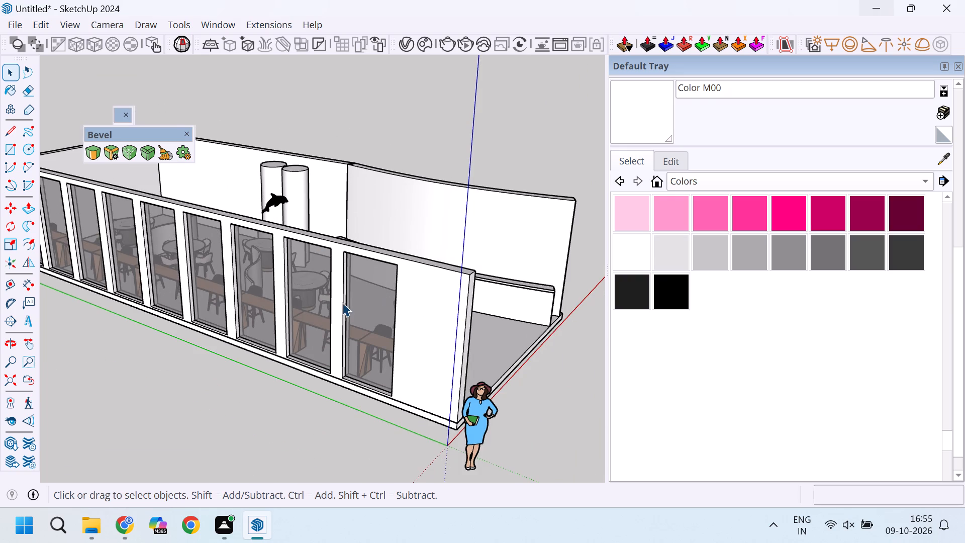
{"action": "scroll", "coordinate": [341, 303], "scroll_direction": "down", "scroll_amount": 5}
{"action": "middle_click_drag", "start_coordinate": [400, 311], "coordinate": [358, 313]}
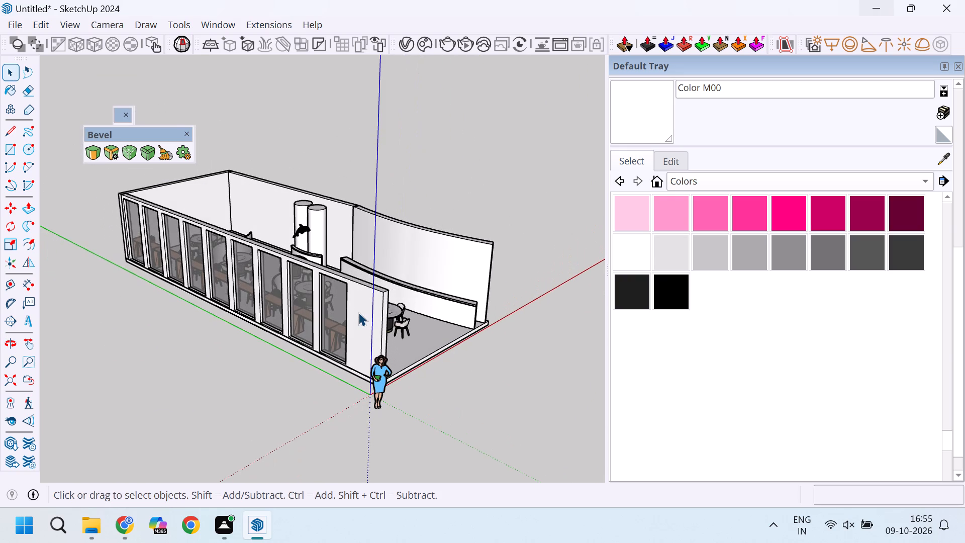
{"action": "scroll", "coordinate": [285, 330], "scroll_direction": "down", "scroll_amount": 4}
{"action": "middle_click_drag", "start_coordinate": [356, 326], "coordinate": [338, 326]}
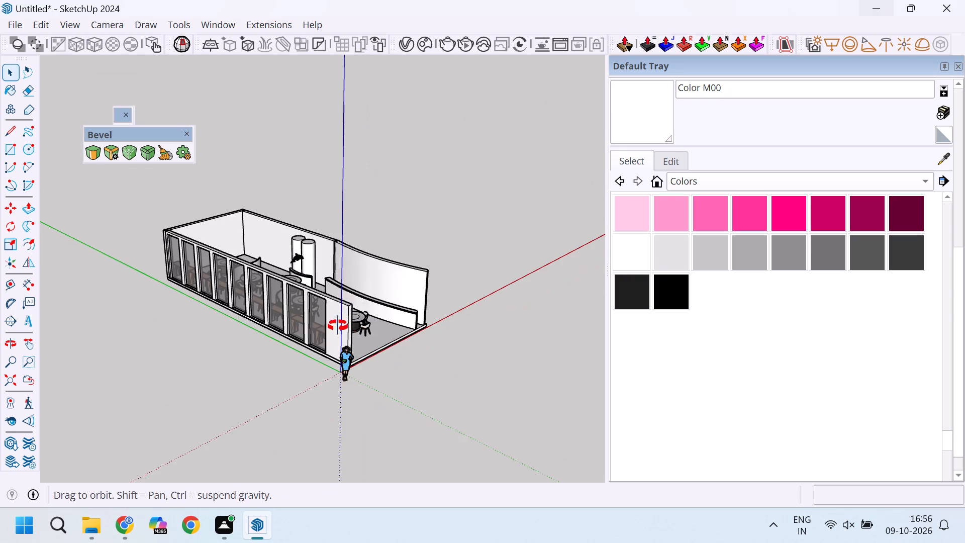
{"action": "middle_click_drag", "start_coordinate": [338, 326], "coordinate": [161, 256]}
{"action": "scroll", "coordinate": [307, 318], "scroll_direction": "up", "scroll_amount": 4}
{"action": "scroll", "coordinate": [240, 456], "scroll_direction": "up", "scroll_amount": 4}
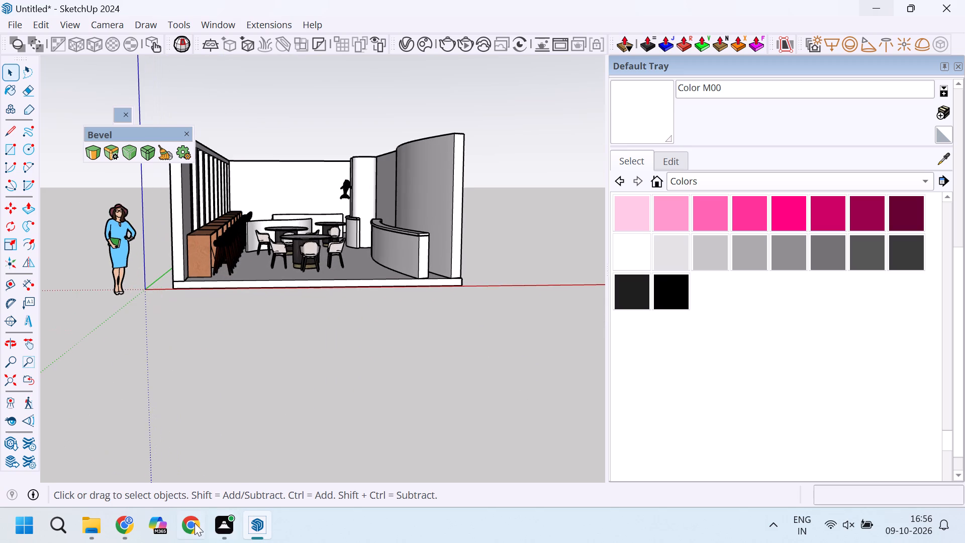
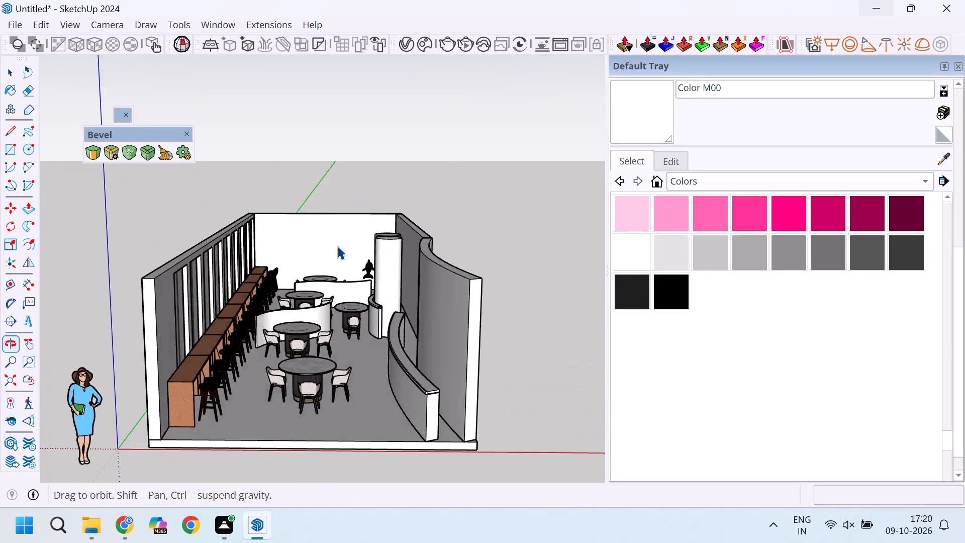
Examine the restaurant interior around the curved partitions, the round column and the blank back wall.
{"action": "scroll", "coordinate": [324, 271], "scroll_direction": "up", "scroll_amount": 9}
{"action": "scroll", "coordinate": [493, 251], "scroll_direction": "down", "scroll_amount": 9}
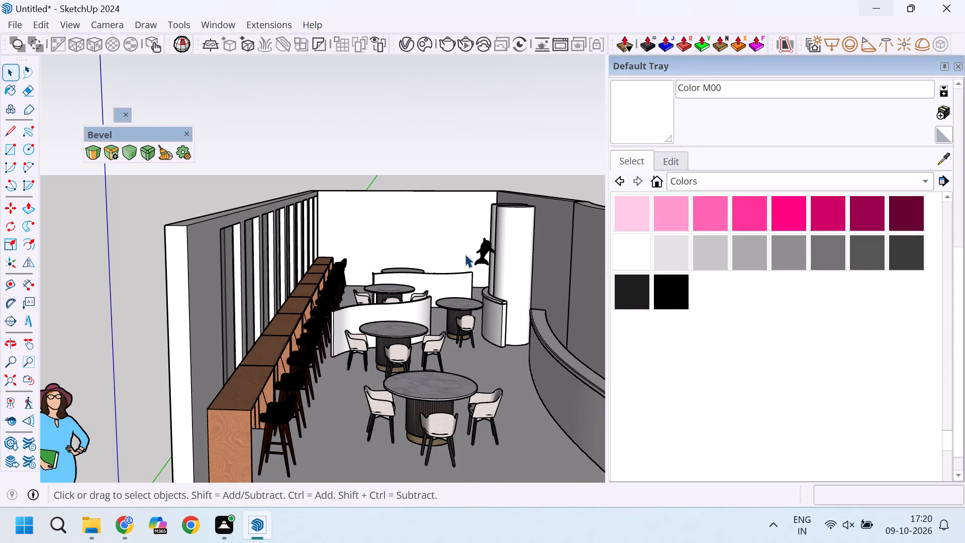
{"action": "scroll", "coordinate": [473, 259], "scroll_direction": "up", "scroll_amount": 5}
{"action": "scroll", "coordinate": [383, 301], "scroll_direction": "down", "scroll_amount": 4}
{"action": "scroll", "coordinate": [460, 267], "scroll_direction": "up", "scroll_amount": 3}
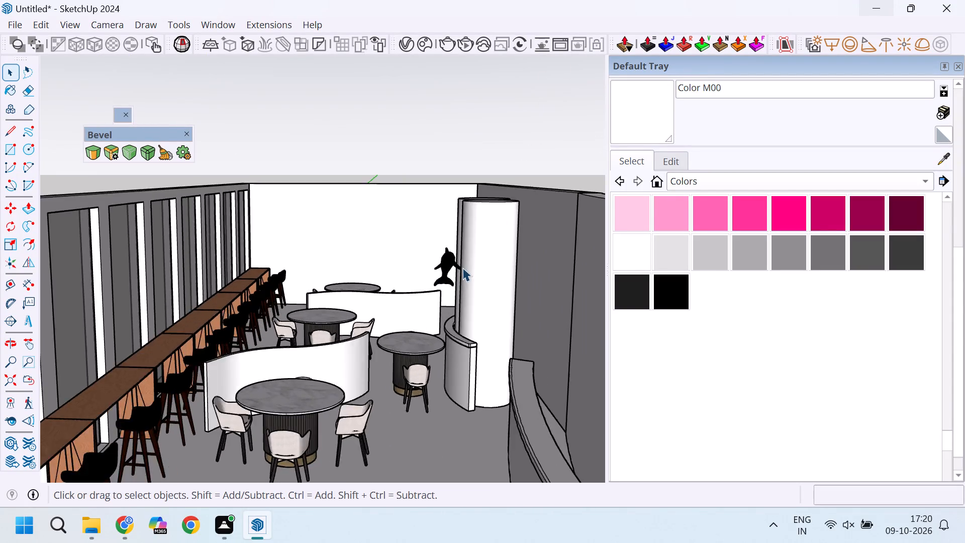
{"action": "scroll", "coordinate": [462, 267], "scroll_direction": "up", "scroll_amount": 6}
{"action": "scroll", "coordinate": [456, 276], "scroll_direction": "down", "scroll_amount": 4}
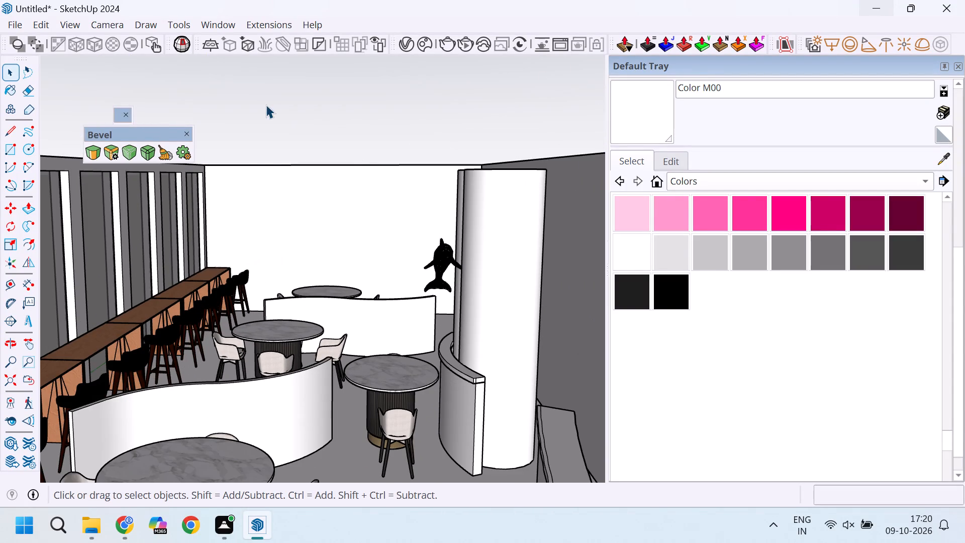
Search 3D Warehouse for "ceiling decoration" models.
{"action": "left_click", "coordinate": [222, 27]}
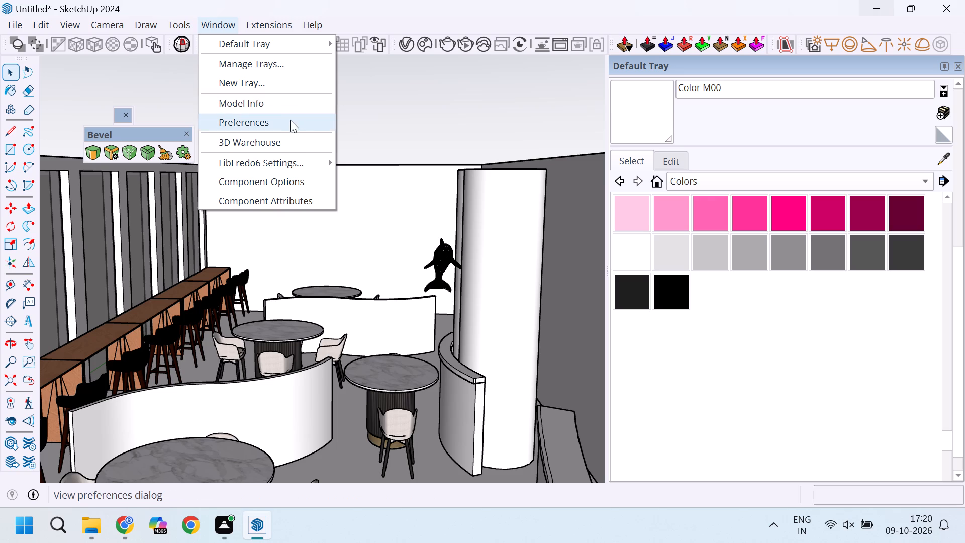
{"action": "left_click", "coordinate": [274, 150]}
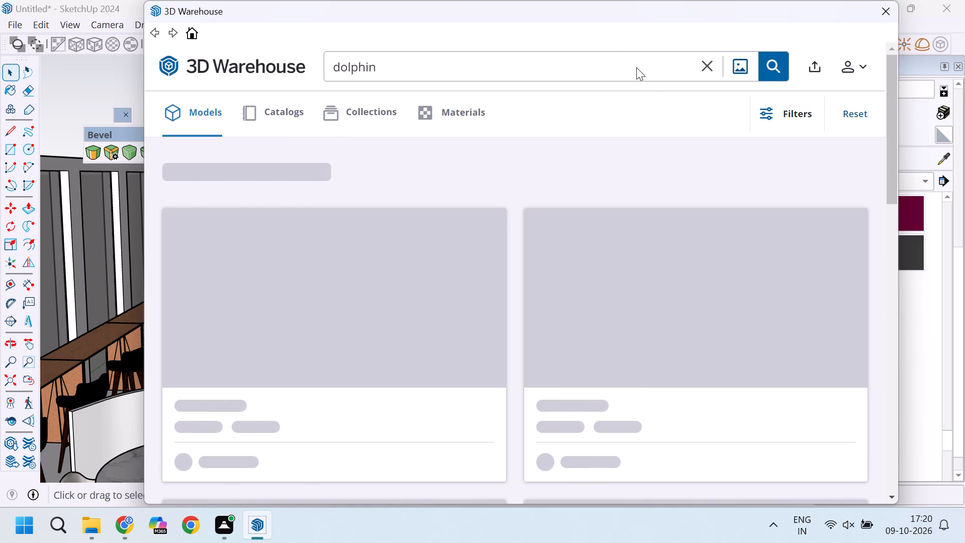
{"action": "left_click", "coordinate": [712, 66]}
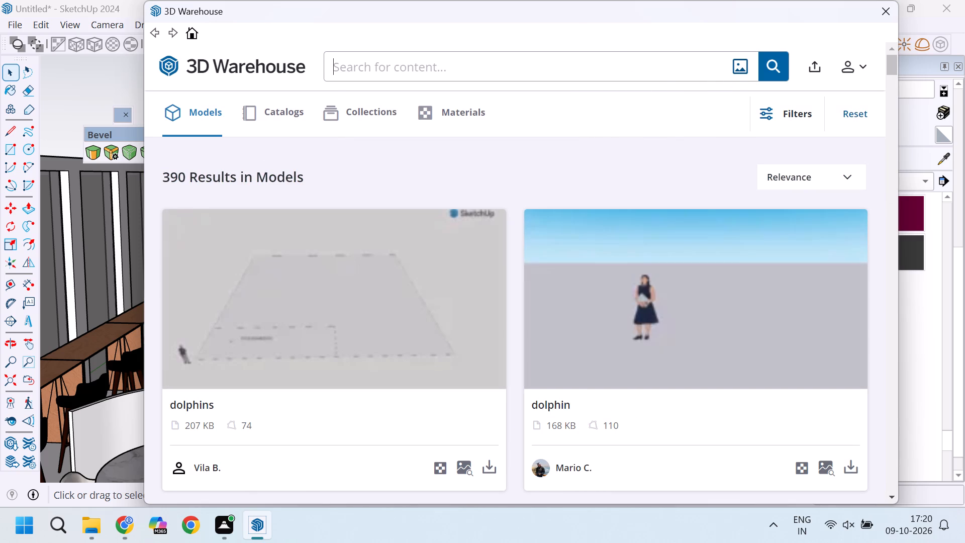
{"action": "type", "text": "ce"}
{"action": "type", "text": "iling"}
{"action": "key", "text": "space"}
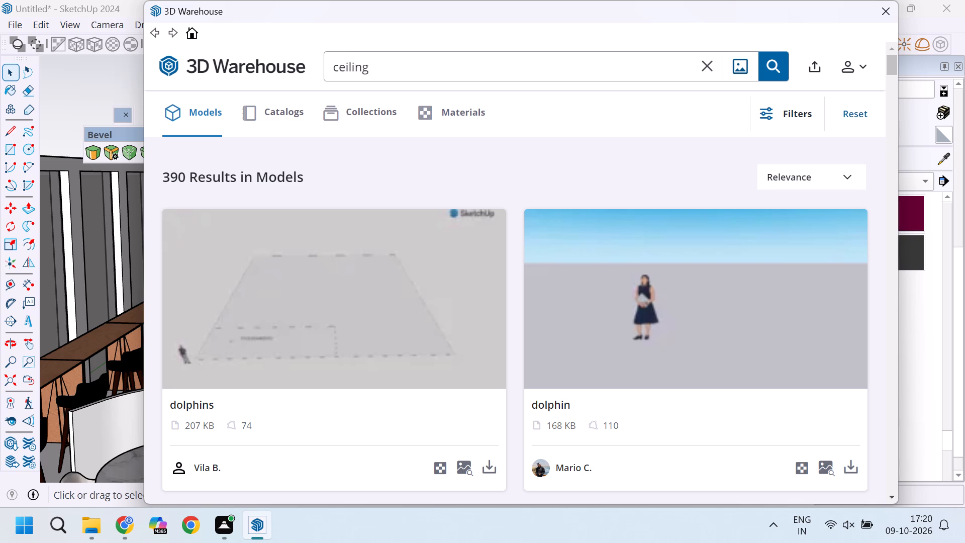
{"action": "type", "text": "decor"}
{"action": "type", "text": "ation"}
{"action": "key", "text": "Return"}
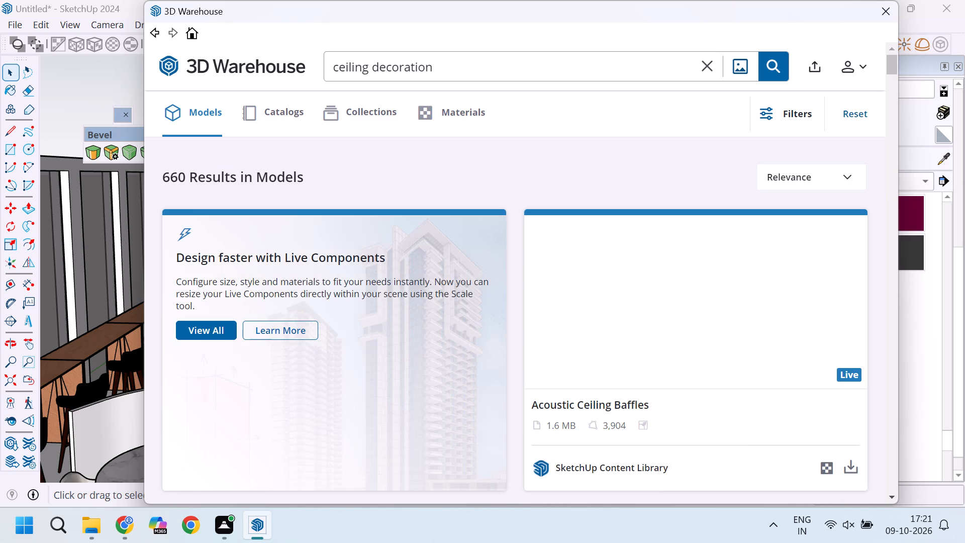
Browse the ceiling decoration models for a design that suits the restaurant interior.
{"action": "scroll", "coordinate": [584, 269], "scroll_direction": "down", "scroll_amount": 5}
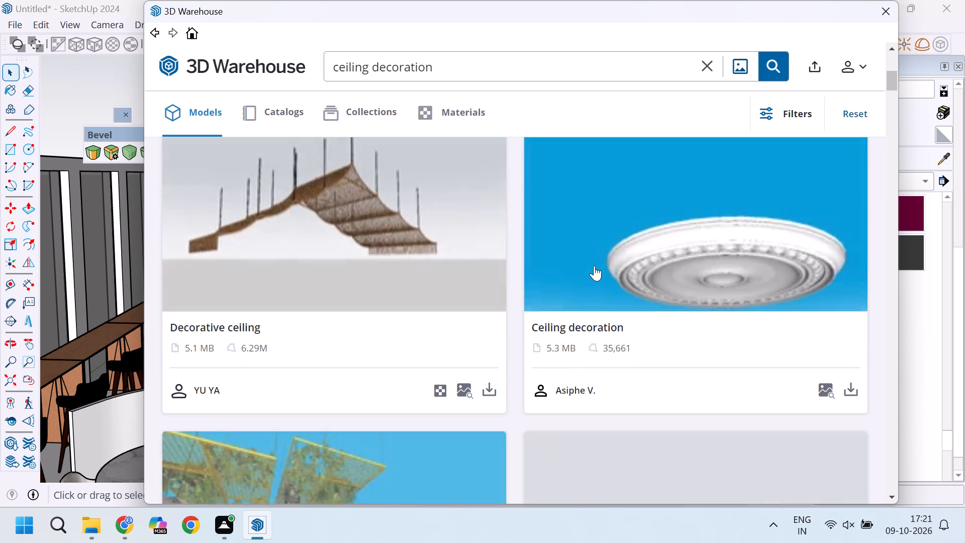
{"action": "scroll", "coordinate": [594, 265], "scroll_direction": "up", "scroll_amount": 1}
{"action": "scroll", "coordinate": [375, 246], "scroll_direction": "down", "scroll_amount": 2}
{"action": "scroll", "coordinate": [501, 298], "scroll_direction": "down", "scroll_amount": 1}
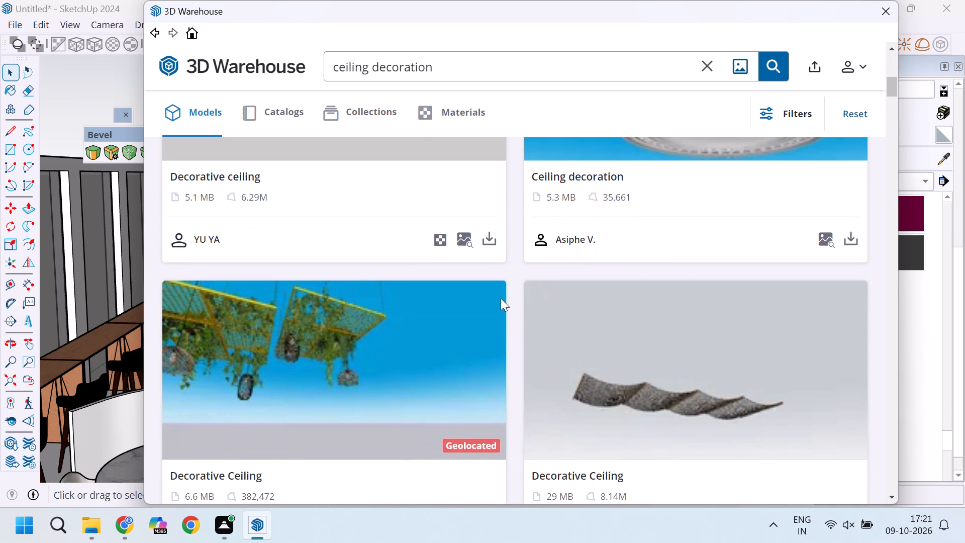
{"action": "scroll", "coordinate": [375, 339], "scroll_direction": "down", "scroll_amount": 2}
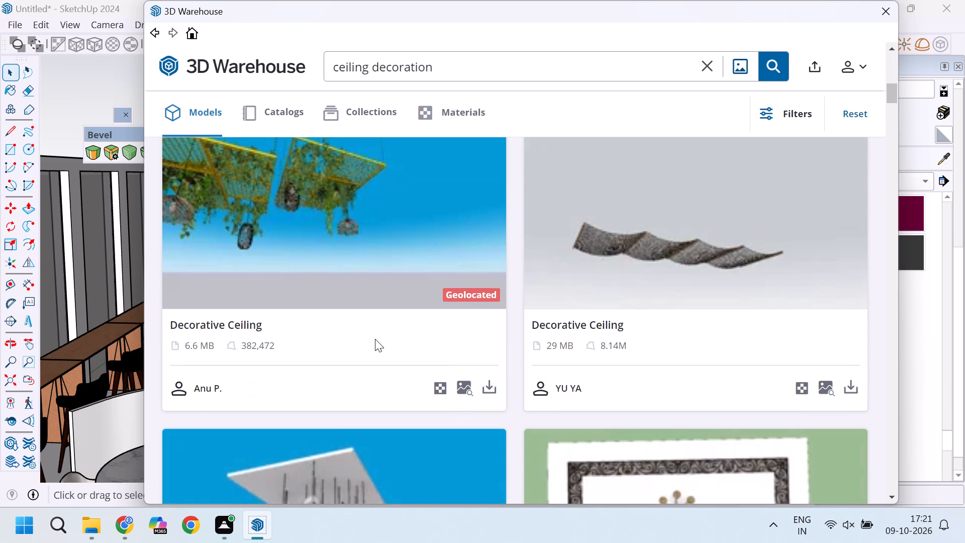
{"action": "scroll", "coordinate": [375, 339], "scroll_direction": "down", "scroll_amount": 2}
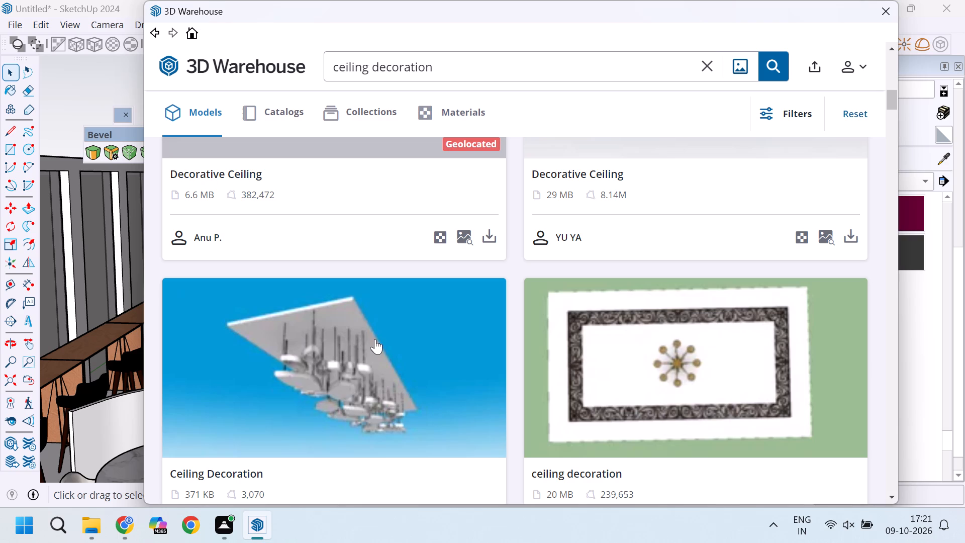
{"action": "scroll", "coordinate": [375, 339], "scroll_direction": "down", "scroll_amount": 8}
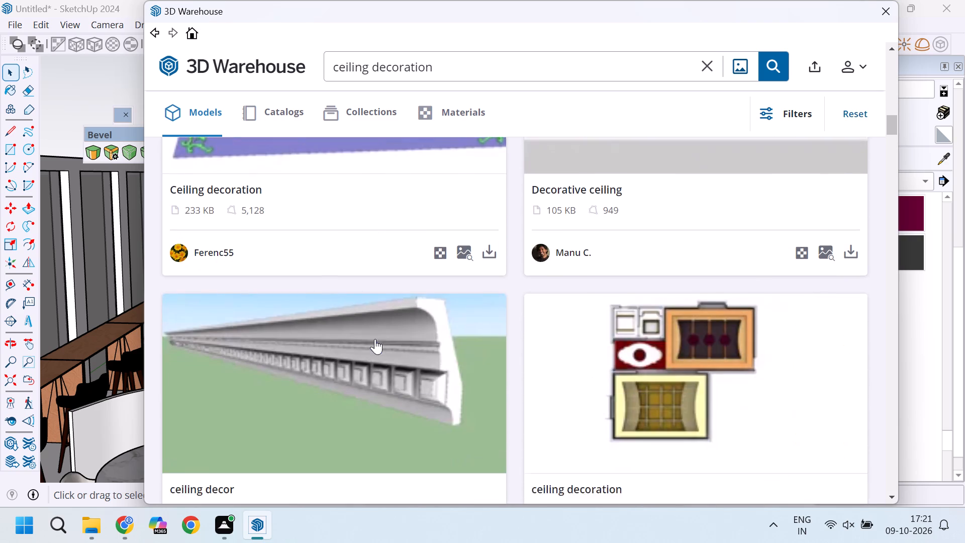
{"action": "scroll", "coordinate": [459, 314], "scroll_direction": "down", "scroll_amount": 13}
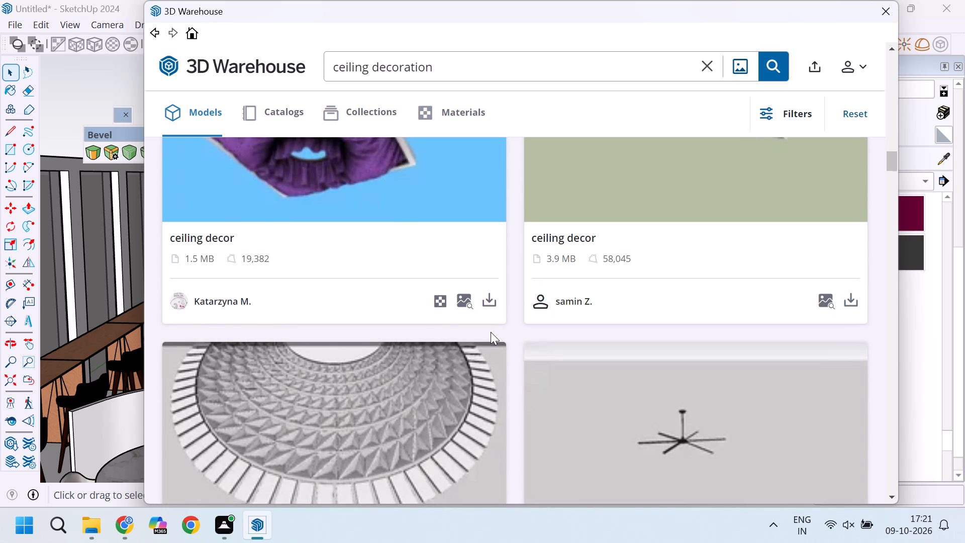
{"action": "scroll", "coordinate": [491, 332], "scroll_direction": "down", "scroll_amount": 1}
{"action": "scroll", "coordinate": [529, 346], "scroll_direction": "down", "scroll_amount": 4}
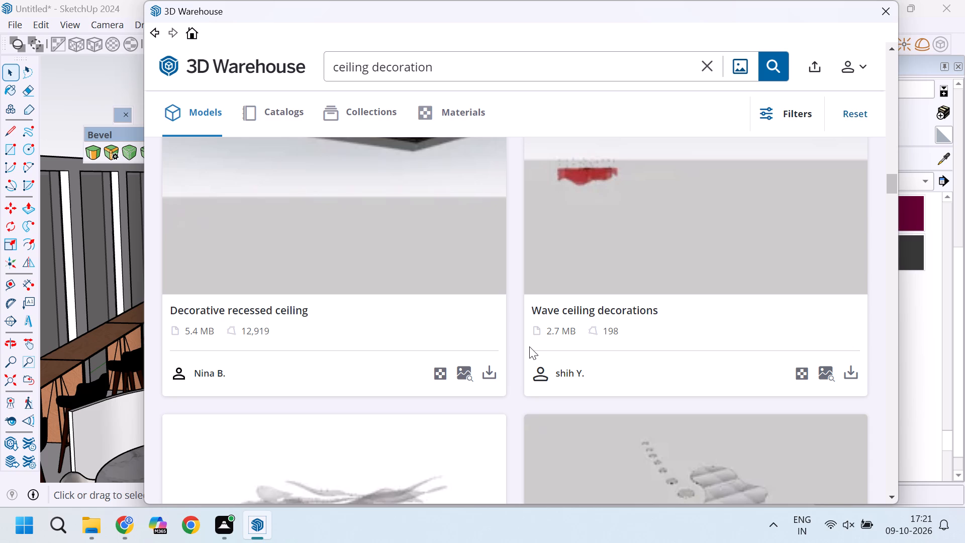
{"action": "scroll", "coordinate": [438, 308], "scroll_direction": "down", "scroll_amount": 8}
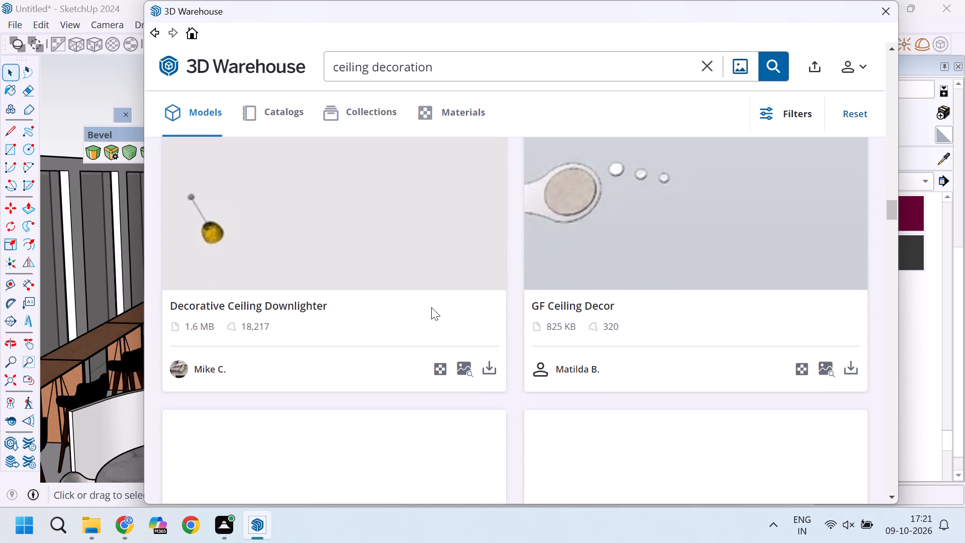
{"action": "scroll", "coordinate": [431, 307], "scroll_direction": "up", "scroll_amount": 6}
{"action": "scroll", "coordinate": [431, 307], "scroll_direction": "down", "scroll_amount": 13}
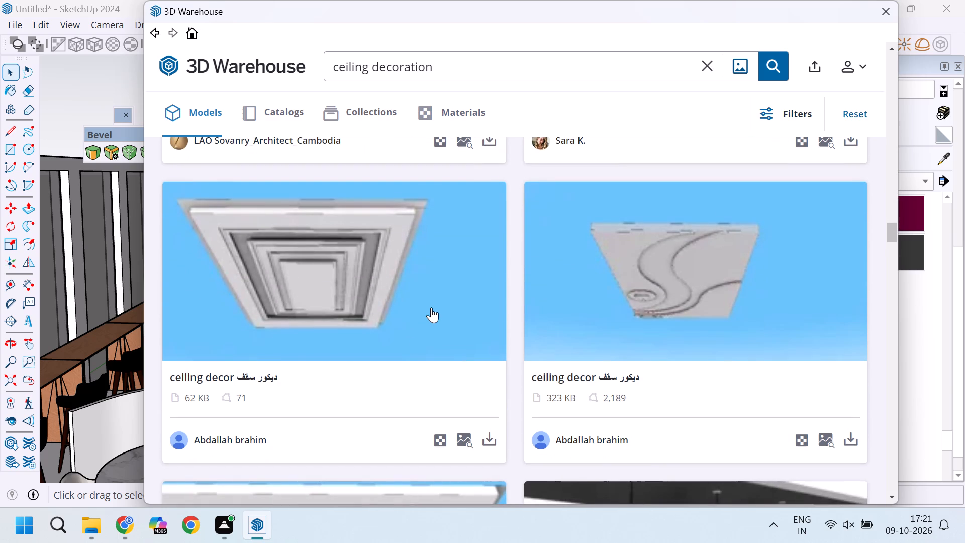
{"action": "scroll", "coordinate": [431, 307], "scroll_direction": "down", "scroll_amount": 2}
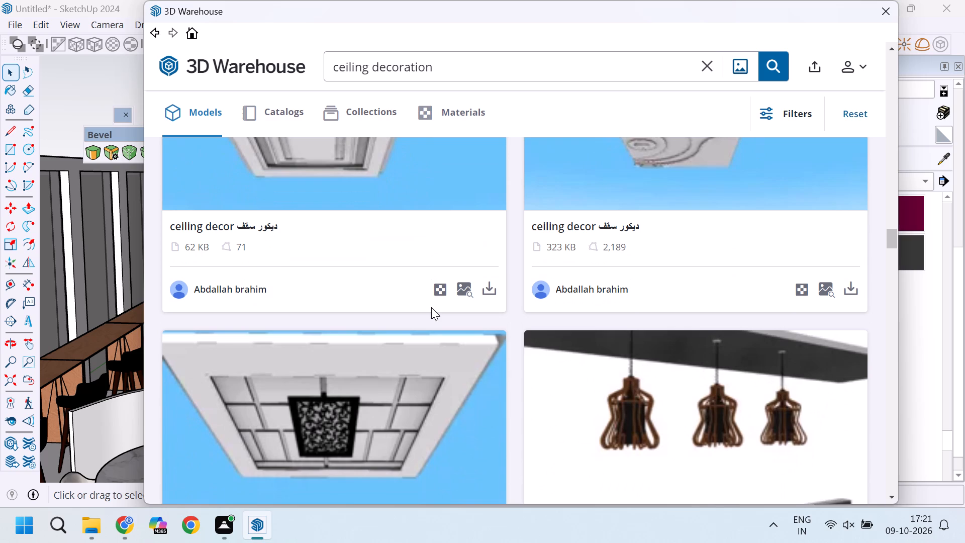
{"action": "scroll", "coordinate": [431, 307], "scroll_direction": "down", "scroll_amount": 4}
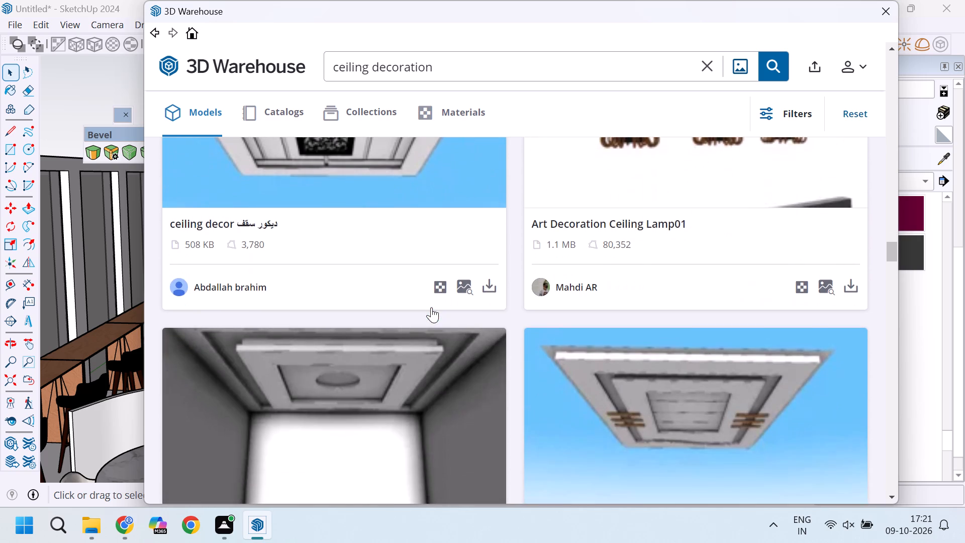
{"action": "scroll", "coordinate": [431, 307], "scroll_direction": "down", "scroll_amount": 7}
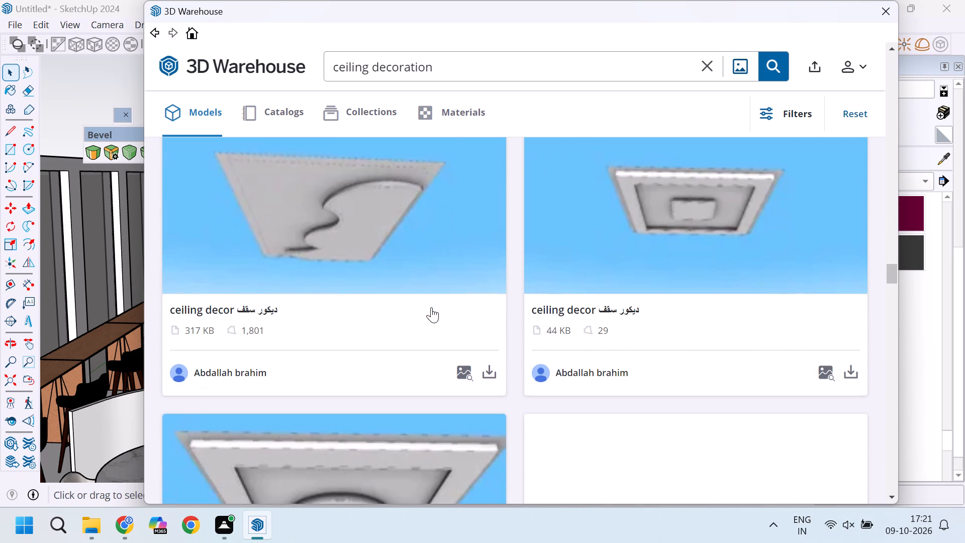
{"action": "scroll", "coordinate": [431, 307], "scroll_direction": "down", "scroll_amount": 8}
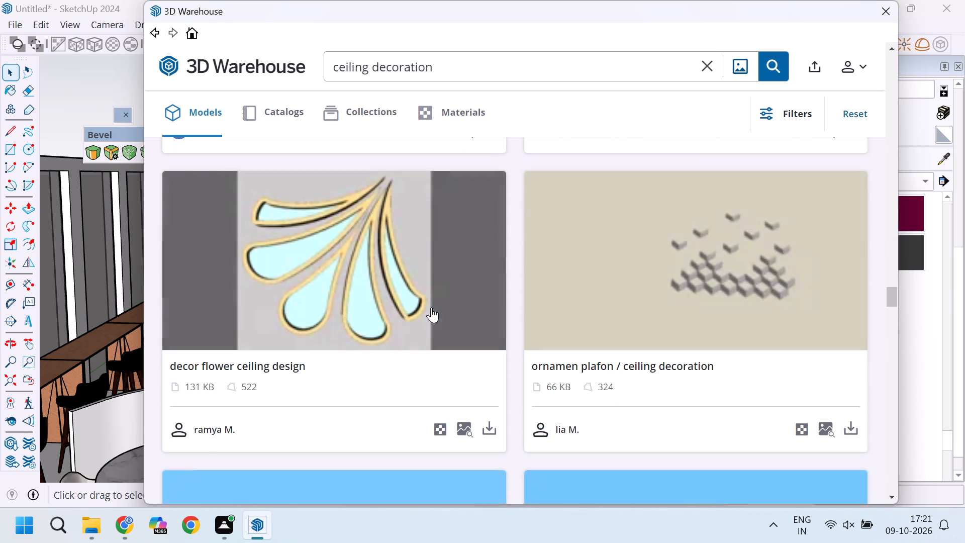
{"action": "scroll", "coordinate": [431, 307], "scroll_direction": "down", "scroll_amount": 1}
{"action": "scroll", "coordinate": [431, 307], "scroll_direction": "up", "scroll_amount": 3}
{"action": "scroll", "coordinate": [431, 307], "scroll_direction": "down", "scroll_amount": 10}
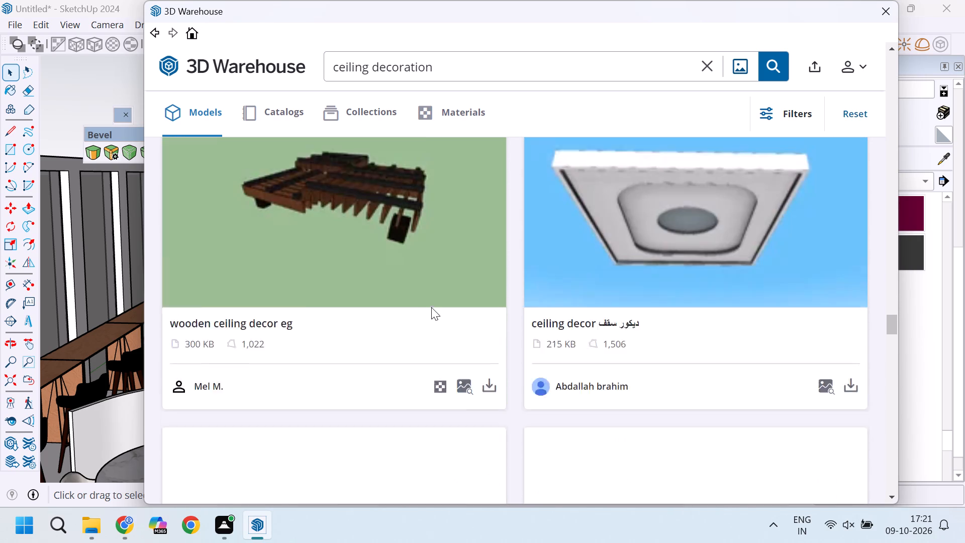
{"action": "scroll", "coordinate": [431, 307], "scroll_direction": "up", "scroll_amount": 1}
{"action": "scroll", "coordinate": [431, 307], "scroll_direction": "down", "scroll_amount": 5}
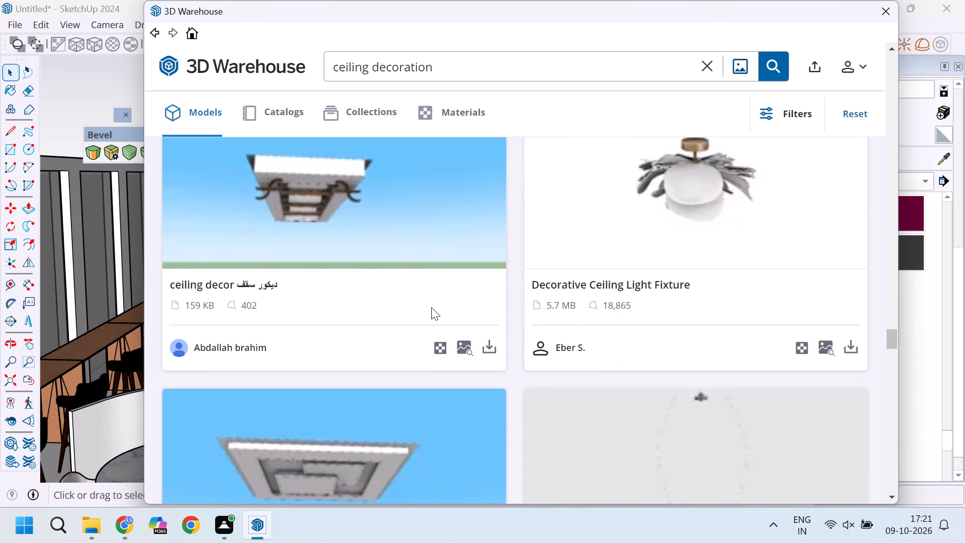
{"action": "scroll", "coordinate": [414, 305], "scroll_direction": "down", "scroll_amount": 4}
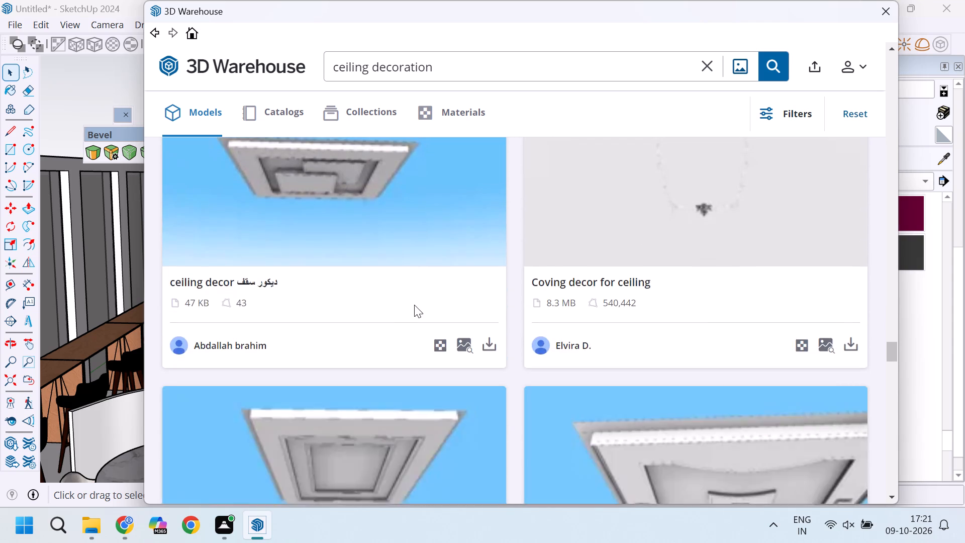
{"action": "scroll", "coordinate": [414, 305], "scroll_direction": "down", "scroll_amount": 3}
{"action": "scroll", "coordinate": [414, 305], "scroll_direction": "up", "scroll_amount": 1}
{"action": "scroll", "coordinate": [415, 305], "scroll_direction": "down", "scroll_amount": 2}
{"action": "scroll", "coordinate": [427, 346], "scroll_direction": "down", "scroll_amount": 13}
{"action": "scroll", "coordinate": [379, 368], "scroll_direction": "down", "scroll_amount": 4}
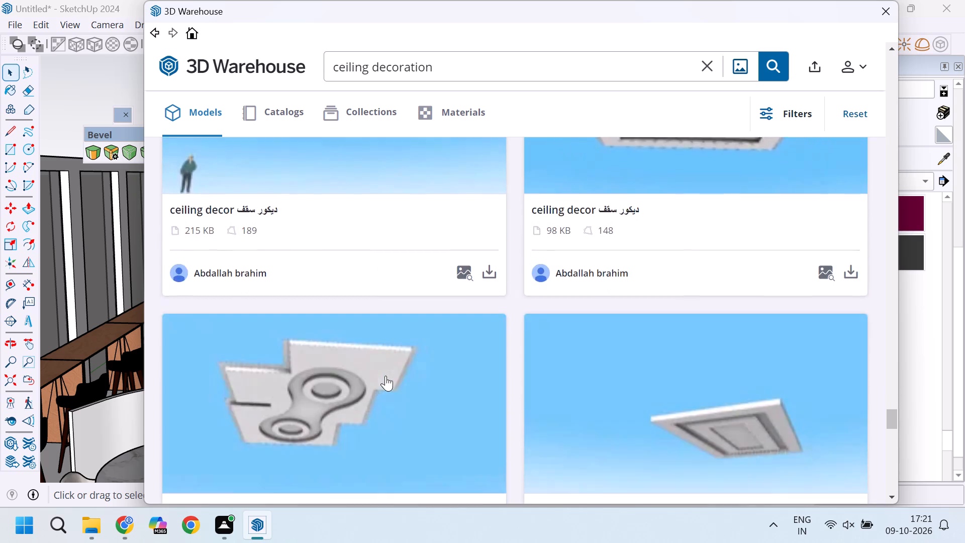
{"action": "scroll", "coordinate": [385, 376], "scroll_direction": "down", "scroll_amount": 7}
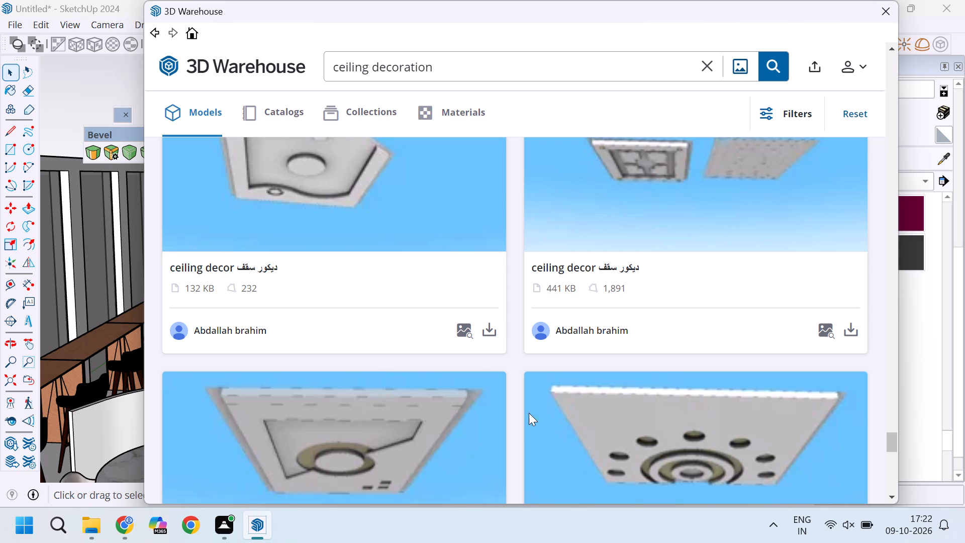
{"action": "scroll", "coordinate": [614, 285], "scroll_direction": "down", "scroll_amount": 2}
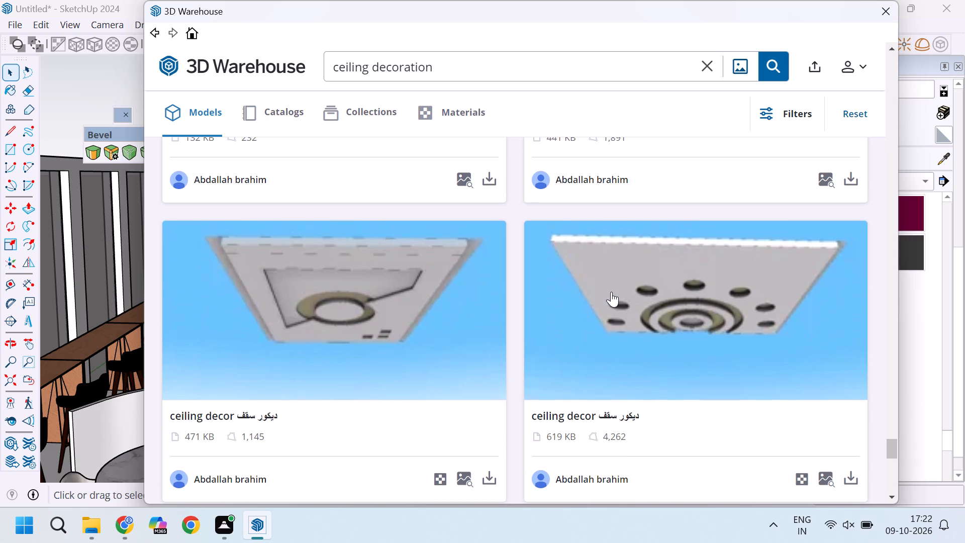
{"action": "scroll", "coordinate": [611, 292], "scroll_direction": "down", "scroll_amount": 2}
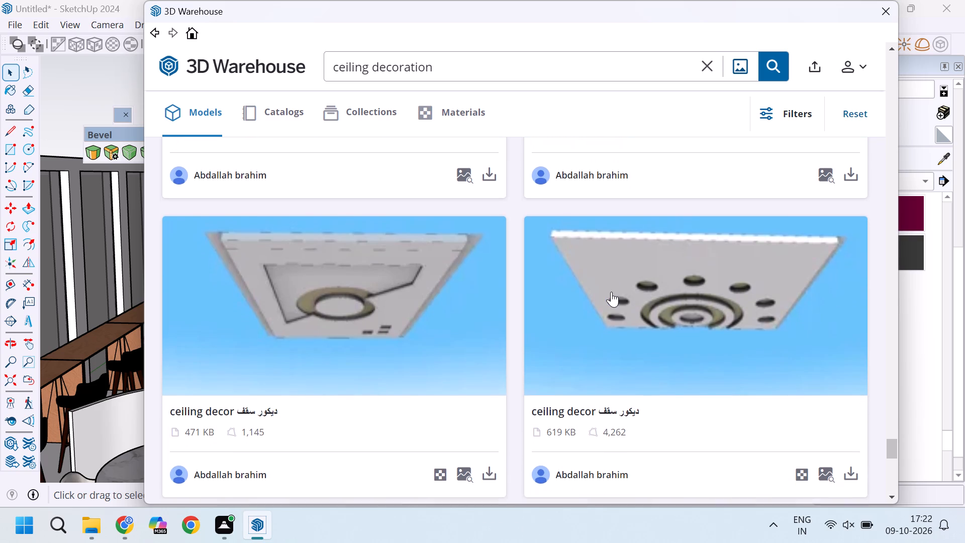
{"action": "scroll", "coordinate": [611, 292], "scroll_direction": "down", "scroll_amount": 1}
{"action": "scroll", "coordinate": [592, 304], "scroll_direction": "up", "scroll_amount": 1}
{"action": "scroll", "coordinate": [592, 304], "scroll_direction": "down", "scroll_amount": 2}
{"action": "scroll", "coordinate": [616, 344], "scroll_direction": "down", "scroll_amount": 2}
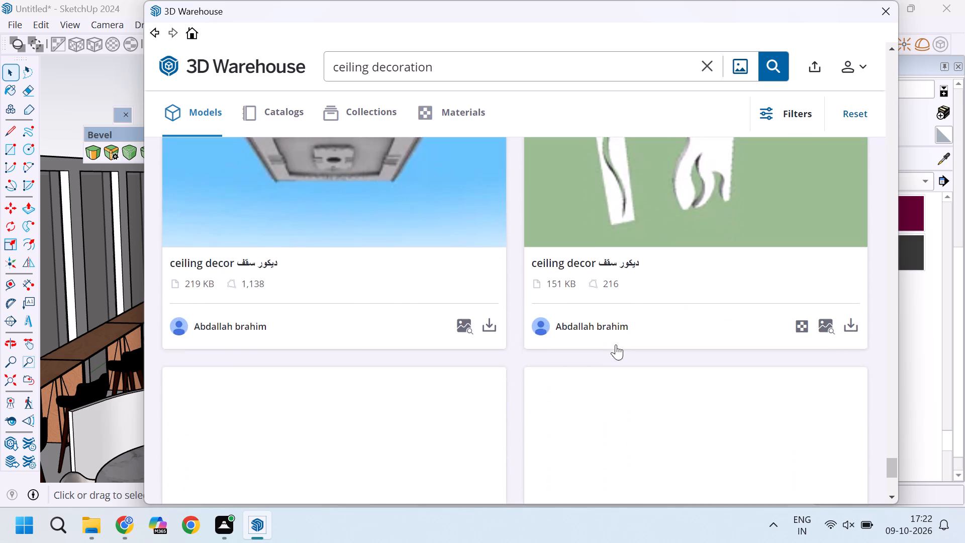
{"action": "scroll", "coordinate": [616, 344], "scroll_direction": "down", "scroll_amount": 10}
{"action": "scroll", "coordinate": [486, 324], "scroll_direction": "down", "scroll_amount": 2}
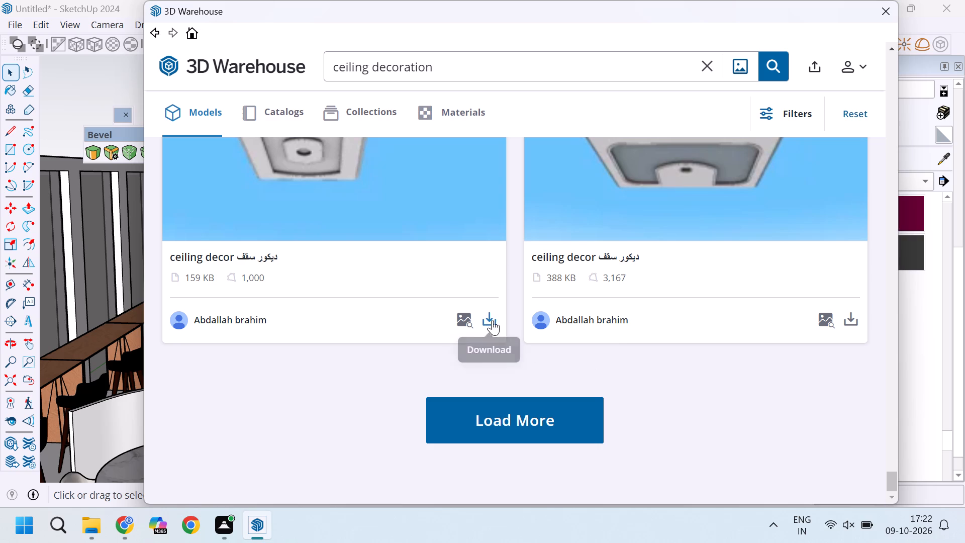
{"action": "scroll", "coordinate": [492, 320], "scroll_direction": "down", "scroll_amount": 2}
{"action": "scroll", "coordinate": [630, 307], "scroll_direction": "down", "scroll_amount": 3}
{"action": "scroll", "coordinate": [524, 341], "scroll_direction": "up", "scroll_amount": 3}
{"action": "scroll", "coordinate": [532, 341], "scroll_direction": "down", "scroll_amount": 3}
{"action": "scroll", "coordinate": [563, 387], "scroll_direction": "down", "scroll_amount": 2}
Load more ceiling decoration results and examine the additional models for a design that suits the restaurant ceiling.
{"action": "left_click", "coordinate": [547, 416]}
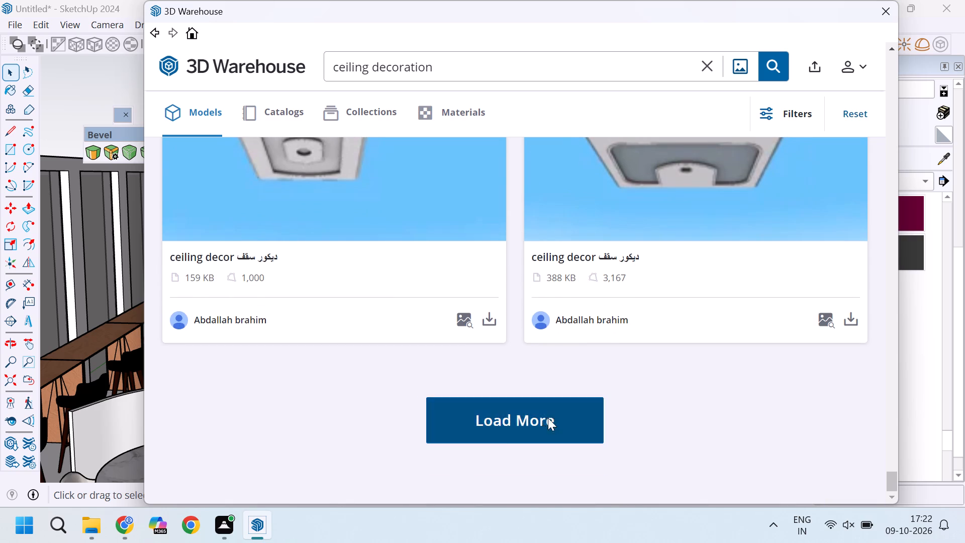
{"action": "scroll", "coordinate": [479, 344], "scroll_direction": "down", "scroll_amount": 4}
{"action": "scroll", "coordinate": [556, 387], "scroll_direction": "down", "scroll_amount": 5}
{"action": "scroll", "coordinate": [496, 415], "scroll_direction": "down", "scroll_amount": 5}
{"action": "scroll", "coordinate": [373, 376], "scroll_direction": "down", "scroll_amount": 7}
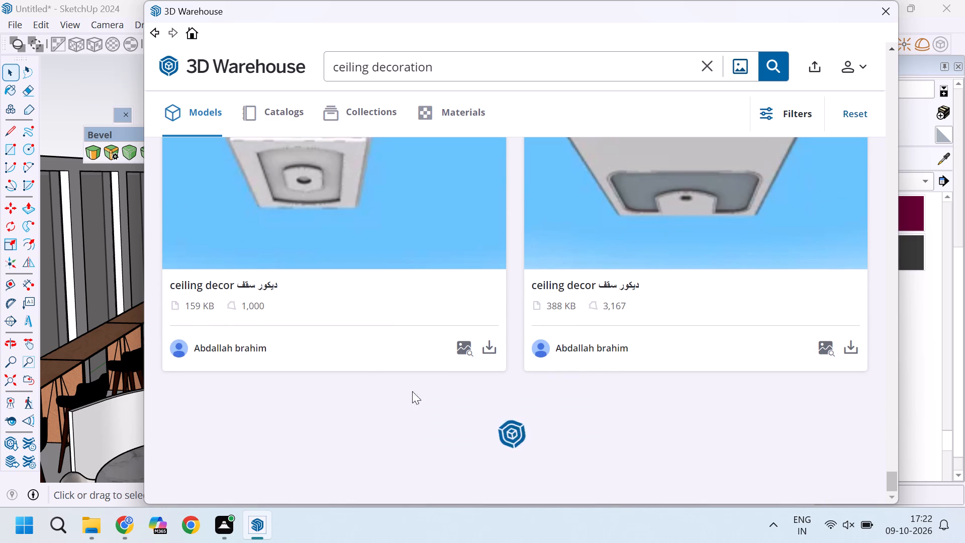
{"action": "scroll", "coordinate": [457, 415], "scroll_direction": "down", "scroll_amount": 5}
{"action": "scroll", "coordinate": [503, 443], "scroll_direction": "down", "scroll_amount": 14}
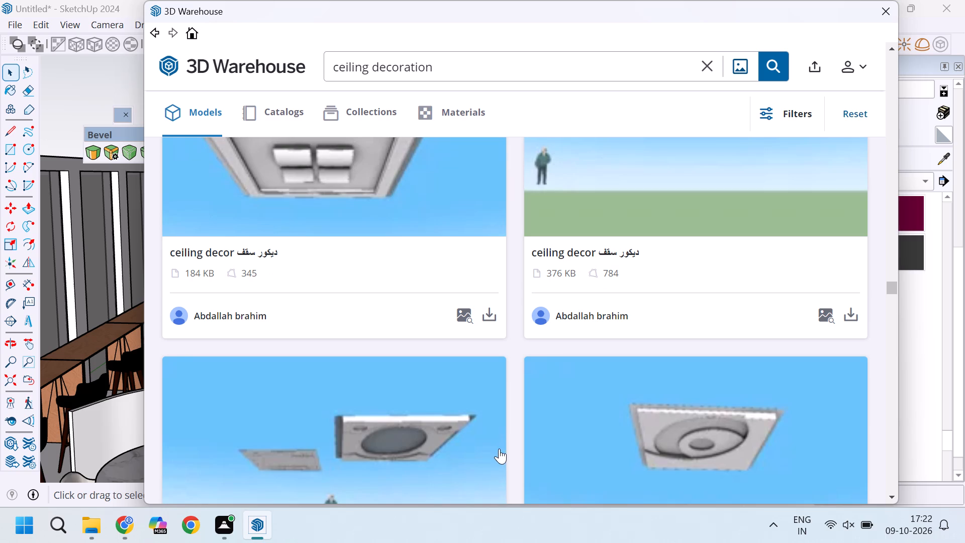
{"action": "scroll", "coordinate": [472, 448], "scroll_direction": "down", "scroll_amount": 3}
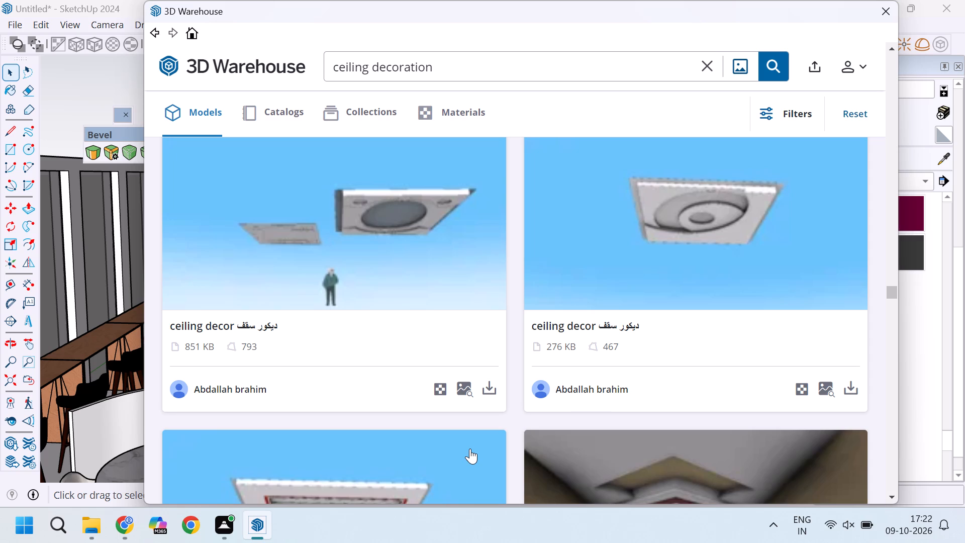
{"action": "scroll", "coordinate": [440, 306], "scroll_direction": "down", "scroll_amount": 3}
{"action": "scroll", "coordinate": [498, 356], "scroll_direction": "down", "scroll_amount": 8}
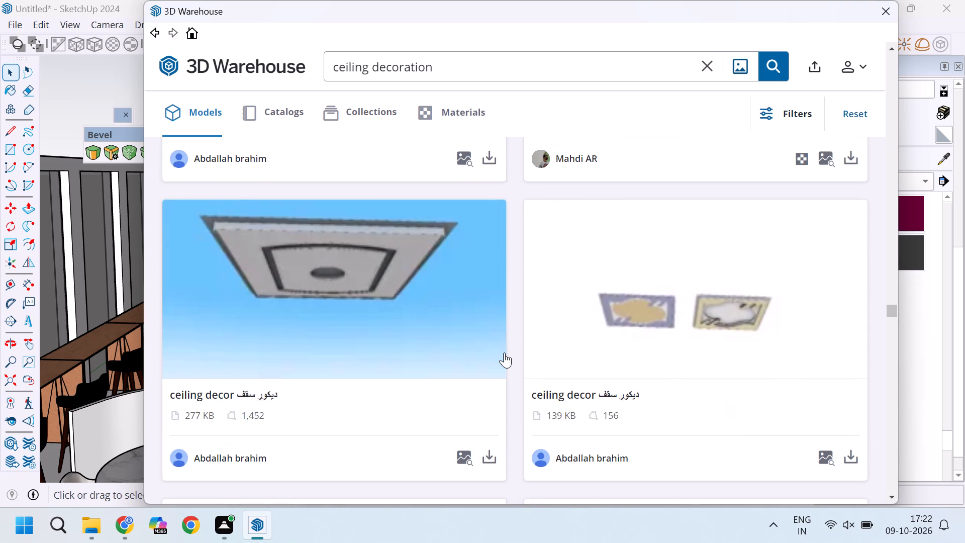
{"action": "scroll", "coordinate": [491, 379], "scroll_direction": "down", "scroll_amount": 10}
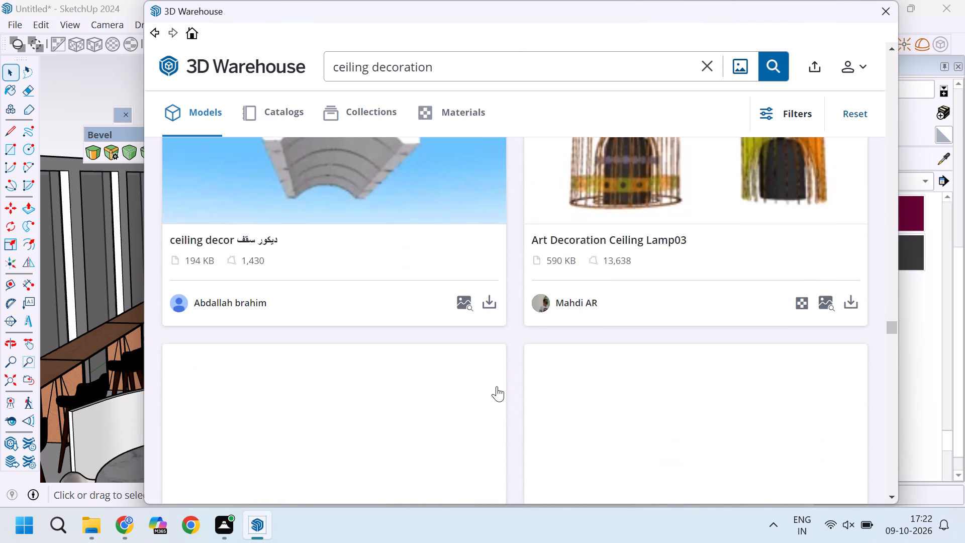
{"action": "scroll", "coordinate": [365, 380], "scroll_direction": "down", "scroll_amount": 4}
{"action": "scroll", "coordinate": [426, 385], "scroll_direction": "up", "scroll_amount": 1}
{"action": "scroll", "coordinate": [426, 385], "scroll_direction": "down", "scroll_amount": 9}
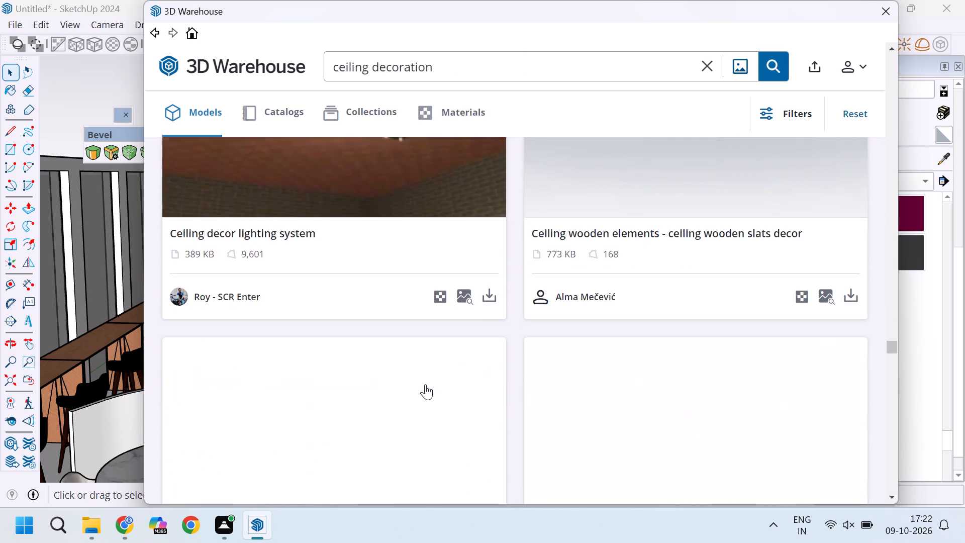
{"action": "scroll", "coordinate": [423, 385], "scroll_direction": "down", "scroll_amount": 7}
{"action": "scroll", "coordinate": [440, 377], "scroll_direction": "up", "scroll_amount": 5}
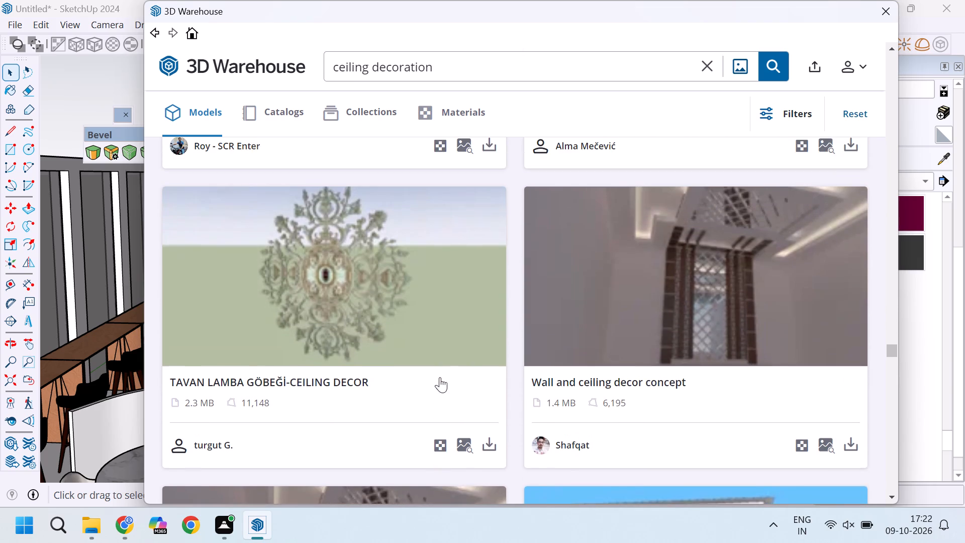
{"action": "scroll", "coordinate": [432, 377], "scroll_direction": "down", "scroll_amount": 3}
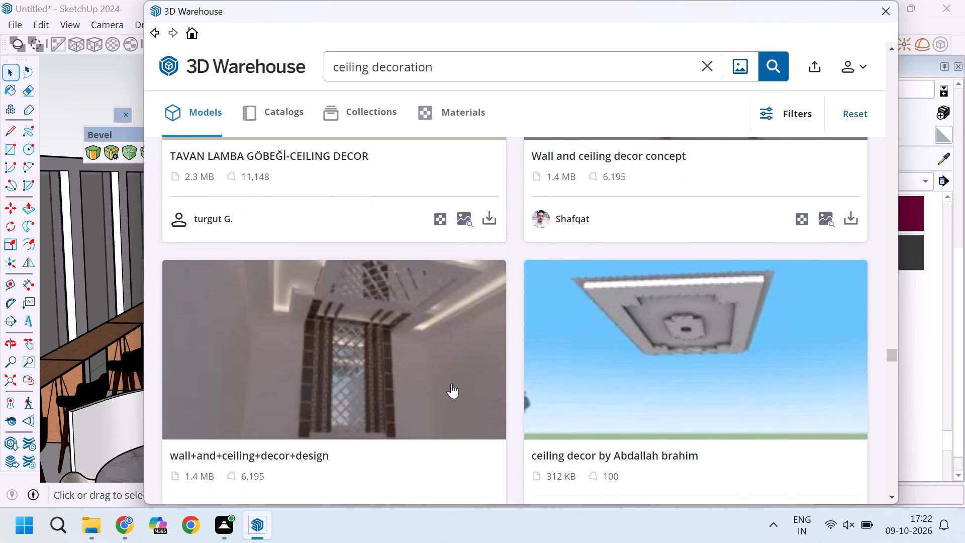
{"action": "scroll", "coordinate": [480, 347], "scroll_direction": "down", "scroll_amount": 1}
{"action": "scroll", "coordinate": [480, 347], "scroll_direction": "up", "scroll_amount": 2}
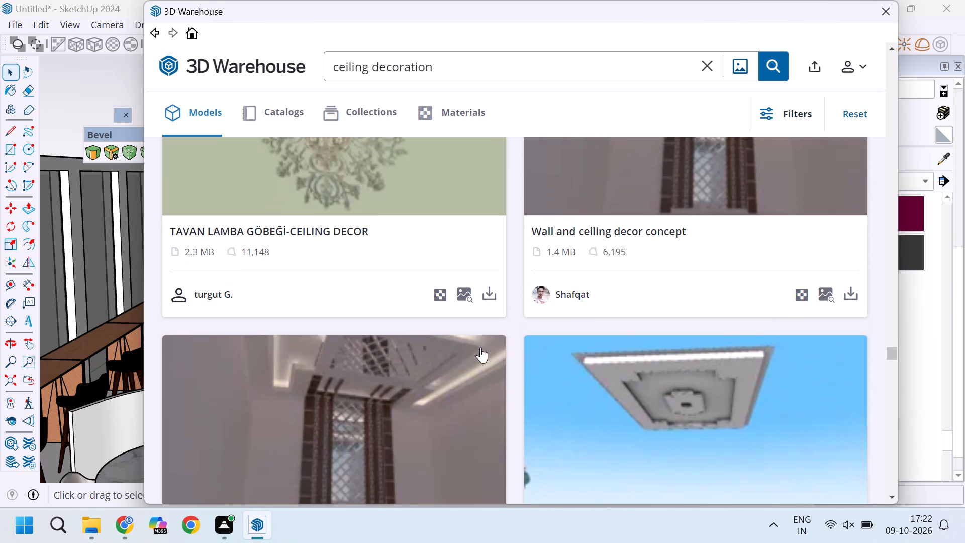
{"action": "scroll", "coordinate": [476, 351], "scroll_direction": "down", "scroll_amount": 2}
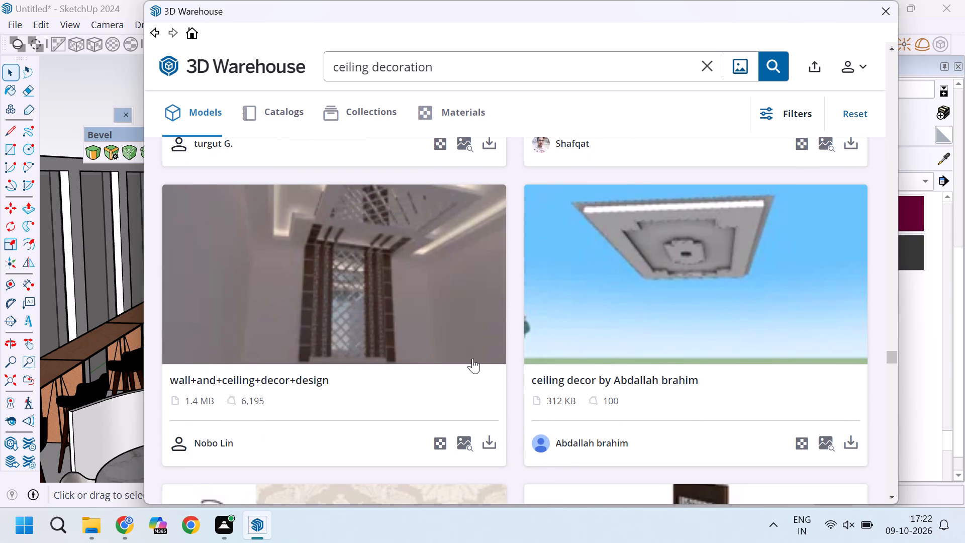
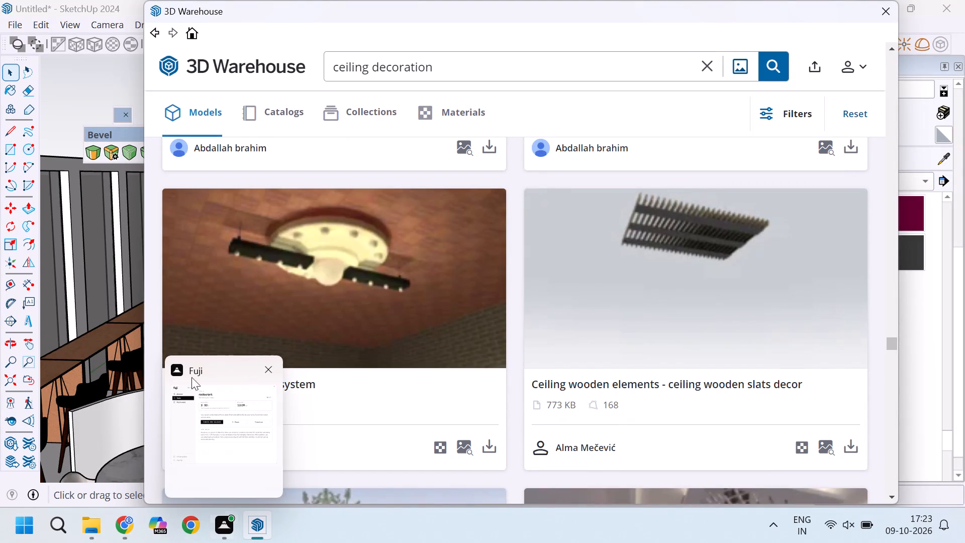
Finish browsing the ceiling decoration models and close 3D Warehouse.
{"action": "scroll", "coordinate": [301, 218], "scroll_direction": "up", "scroll_amount": 3}
{"action": "scroll", "coordinate": [553, 222], "scroll_direction": "up", "scroll_amount": 5}
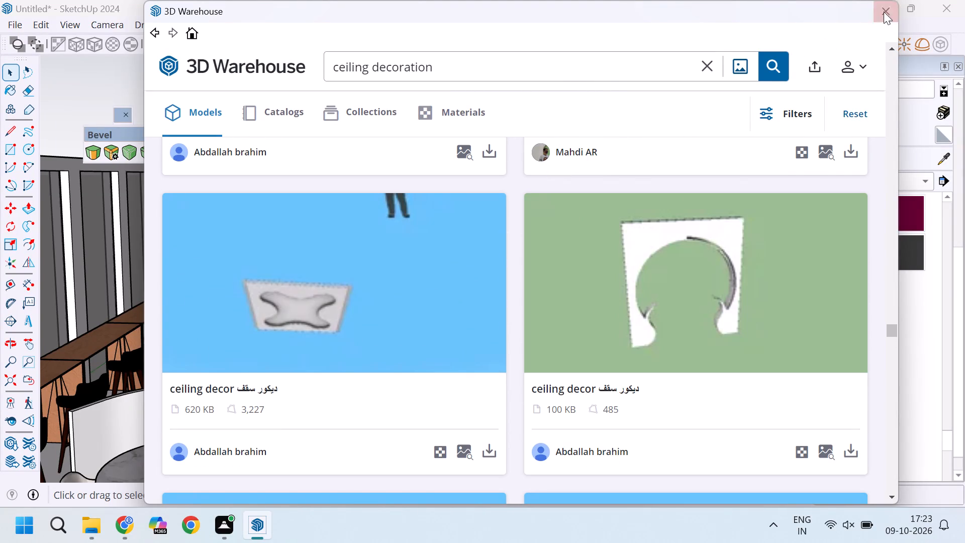
{"action": "left_click", "coordinate": [888, 9]}
Unhide the roof slab over the restaurant.
{"action": "scroll", "coordinate": [453, 279], "scroll_direction": "down", "scroll_amount": 5}
{"action": "scroll", "coordinate": [511, 280], "scroll_direction": "down", "scroll_amount": 2}
{"action": "scroll", "coordinate": [383, 228], "scroll_direction": "down", "scroll_amount": 1}
{"action": "scroll", "coordinate": [383, 228], "scroll_direction": "up", "scroll_amount": 1}
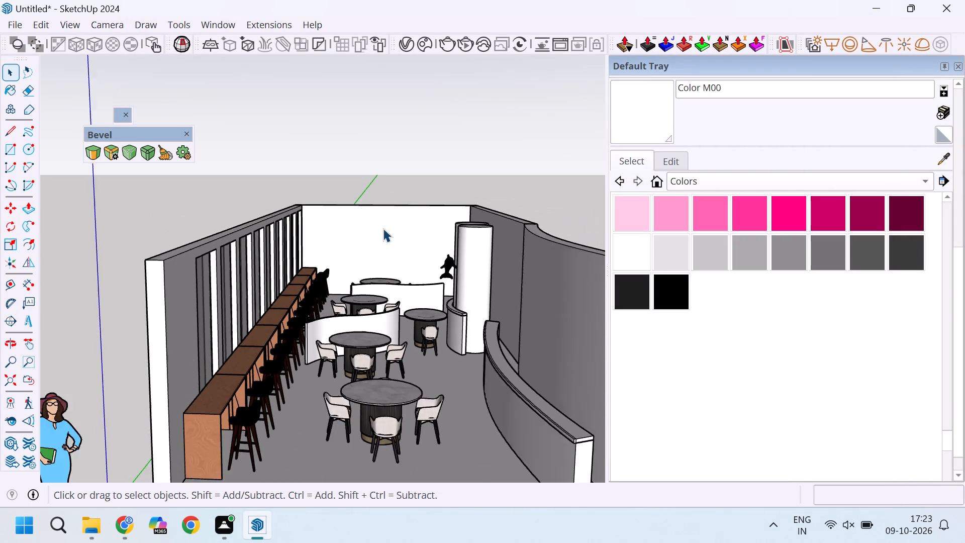
{"action": "left_click", "coordinate": [42, 21]}
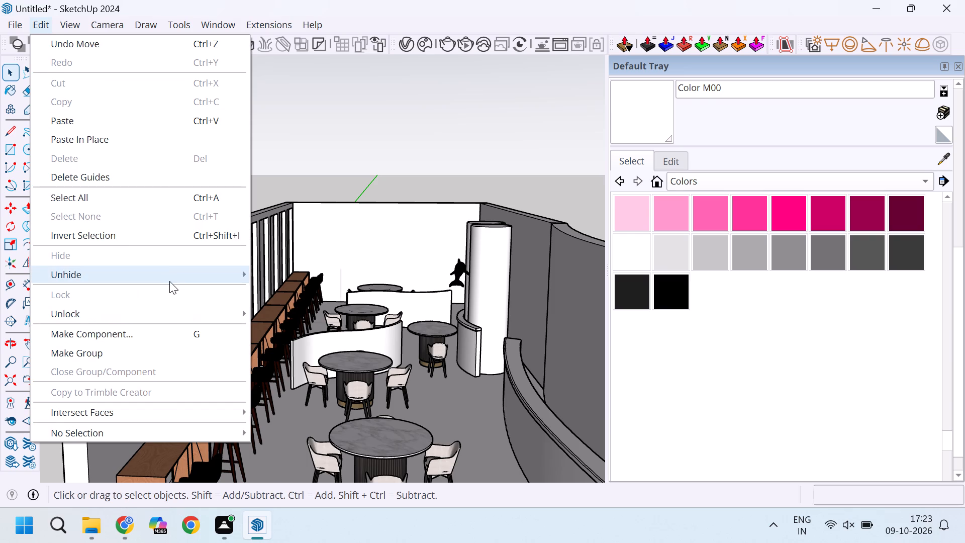
{"action": "left_click", "coordinate": [289, 304]}
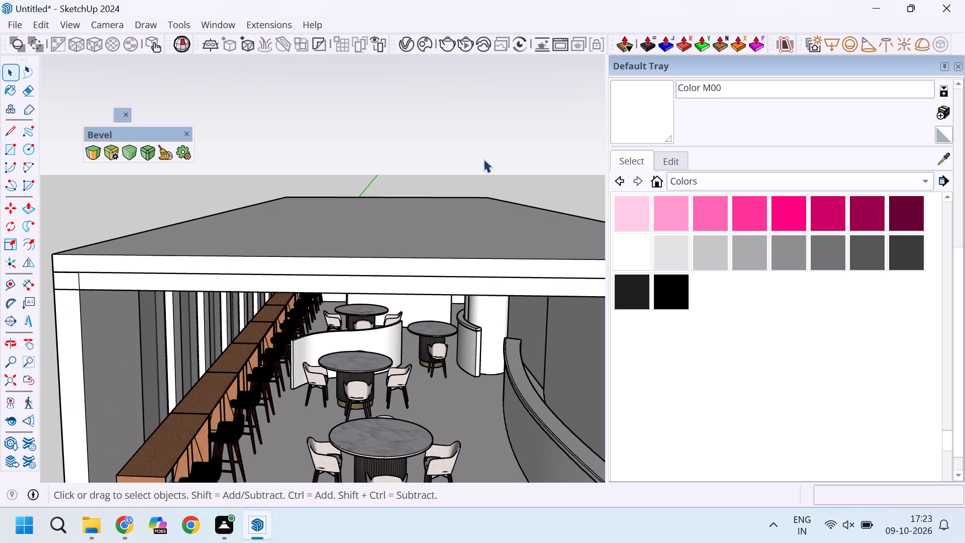
{"action": "left_click", "coordinate": [484, 159]}
Examine the roofed restaurant interior around the round column and the hanging dolphin from inside and outside.
{"action": "scroll", "coordinate": [263, 243], "scroll_direction": "down", "scroll_amount": 10}
{"action": "middle_click_drag", "start_coordinate": [422, 359], "coordinate": [439, 264]}
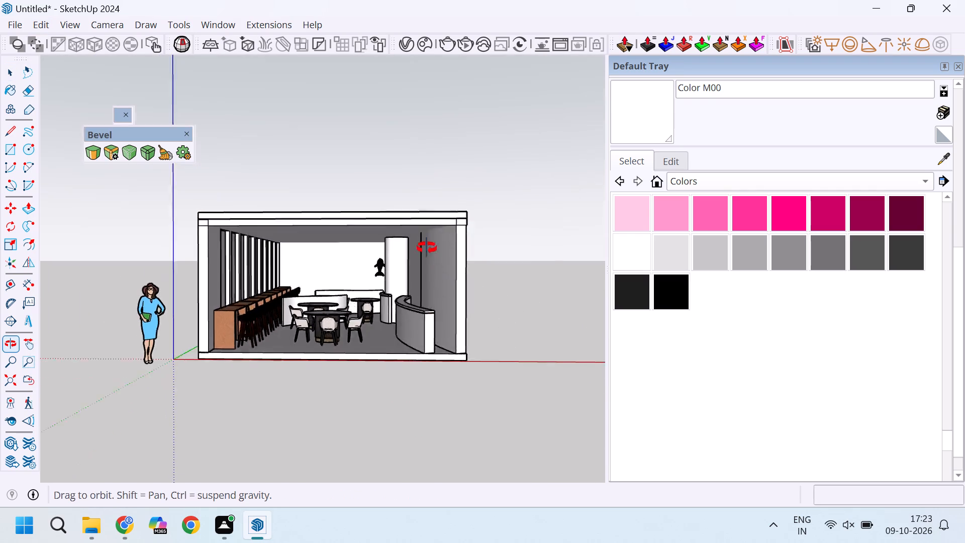
{"action": "scroll", "coordinate": [364, 198], "scroll_direction": "up", "scroll_amount": 10}
{"action": "scroll", "coordinate": [381, 320], "scroll_direction": "up", "scroll_amount": 6}
{"action": "middle_click_drag", "start_coordinate": [390, 318], "coordinate": [459, 378]}
{"action": "scroll", "coordinate": [383, 310], "scroll_direction": "up", "scroll_amount": 6}
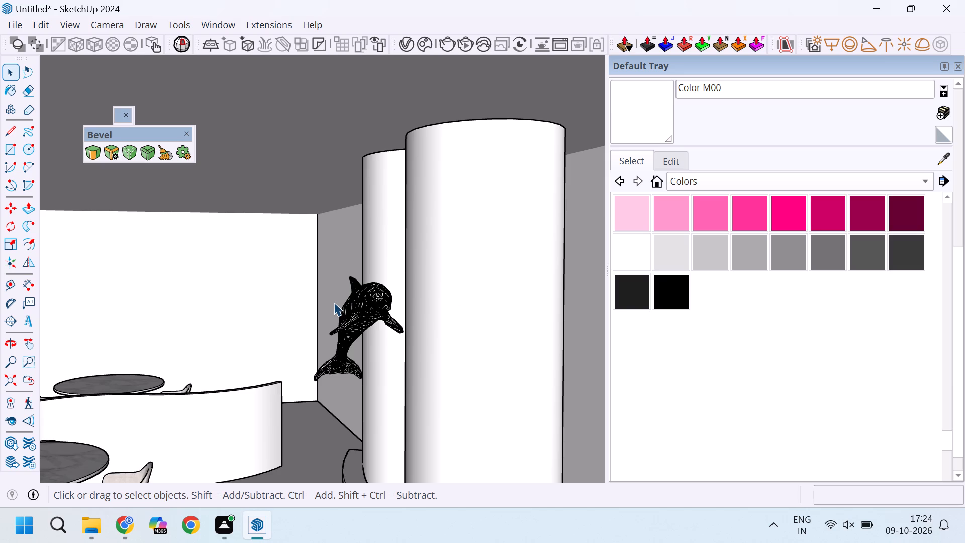
{"action": "scroll", "coordinate": [415, 306], "scroll_direction": "down", "scroll_amount": 4}
{"action": "middle_click_drag", "start_coordinate": [409, 349], "coordinate": [459, 403]}
{"action": "scroll", "coordinate": [411, 339], "scroll_direction": "down", "scroll_amount": 20}
{"action": "scroll", "coordinate": [411, 339], "scroll_direction": "down", "scroll_amount": 8}
{"action": "scroll", "coordinate": [384, 367], "scroll_direction": "up", "scroll_amount": 2}
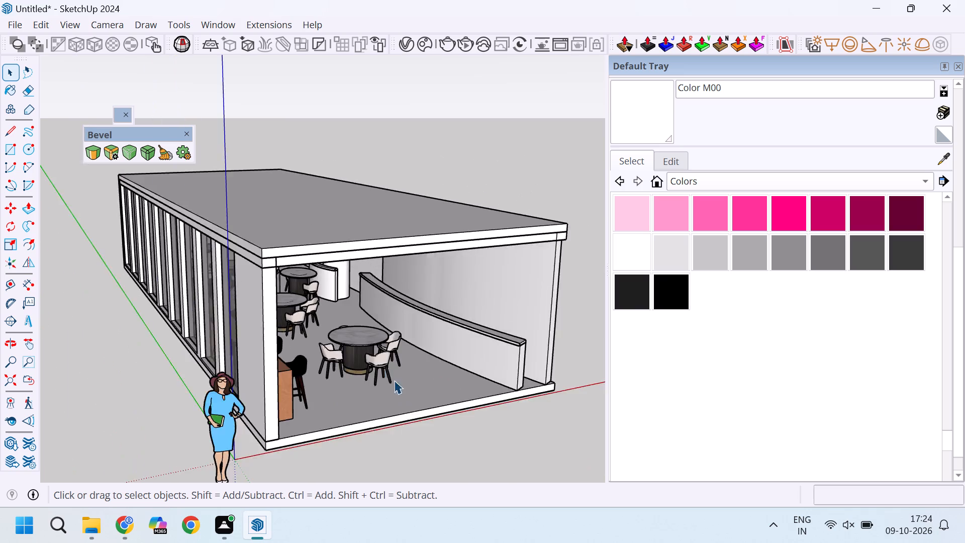
Copy the dolphin near the round column and place the copy about 7' 9" away, low beyond the curved partition's end.
{"action": "scroll", "coordinate": [394, 380], "scroll_direction": "up", "scroll_amount": 9}
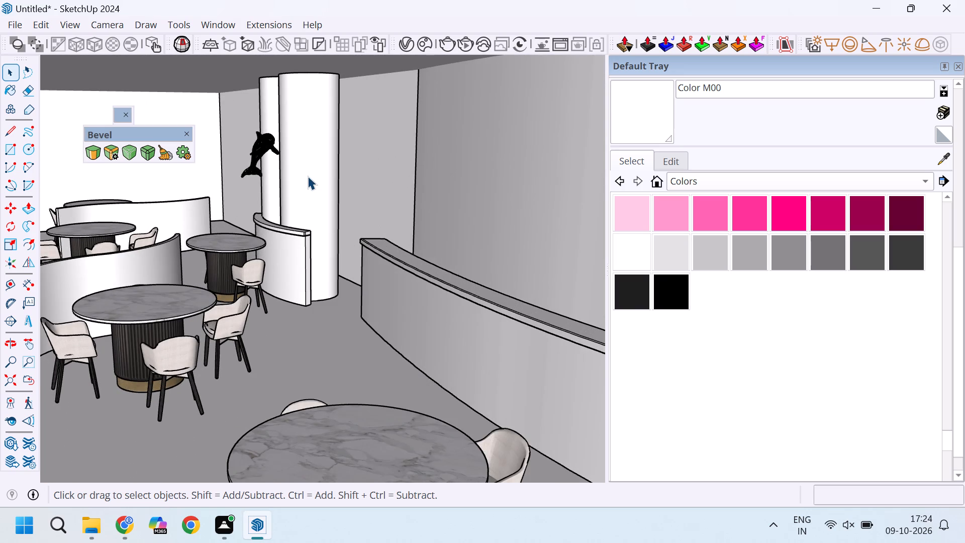
{"action": "scroll", "coordinate": [308, 176], "scroll_direction": "up", "scroll_amount": 4}
{"action": "left_click", "coordinate": [243, 116]}
{"action": "scroll", "coordinate": [244, 136], "scroll_direction": "up", "scroll_amount": 4}
{"action": "scroll", "coordinate": [239, 207], "scroll_direction": "up", "scroll_amount": 3}
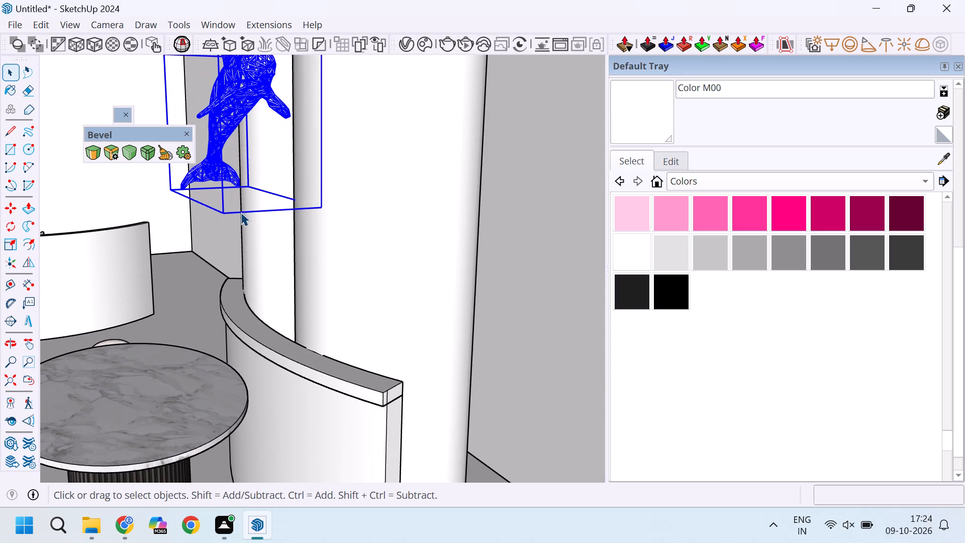
{"action": "key", "text": "m"}
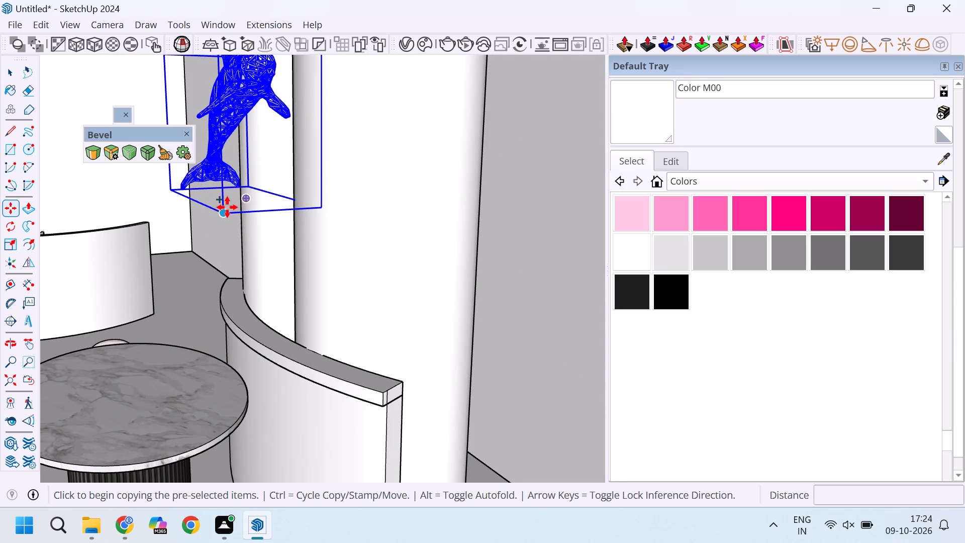
{"action": "left_click", "coordinate": [227, 207]}
{"action": "scroll", "coordinate": [321, 285], "scroll_direction": "down", "scroll_amount": 4}
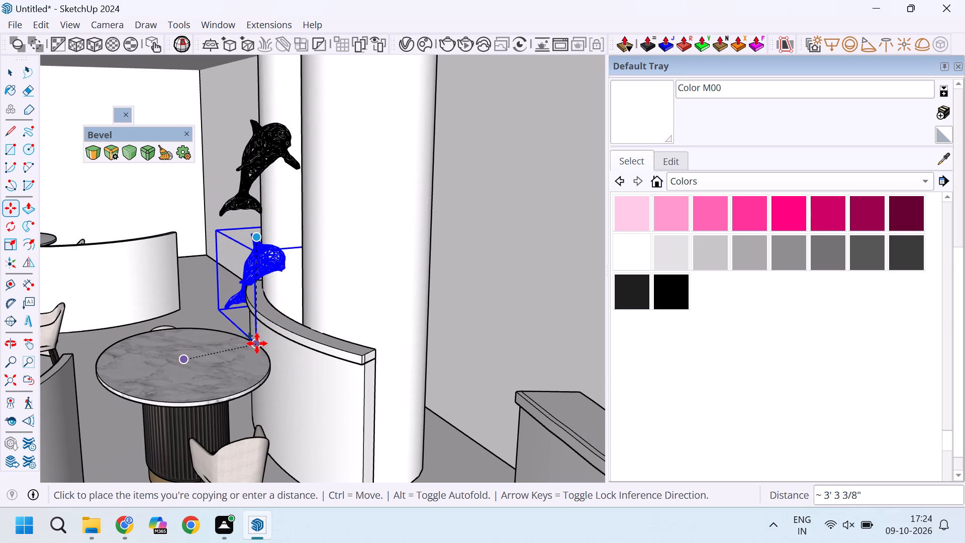
{"action": "scroll", "coordinate": [272, 326], "scroll_direction": "down", "scroll_amount": 4}
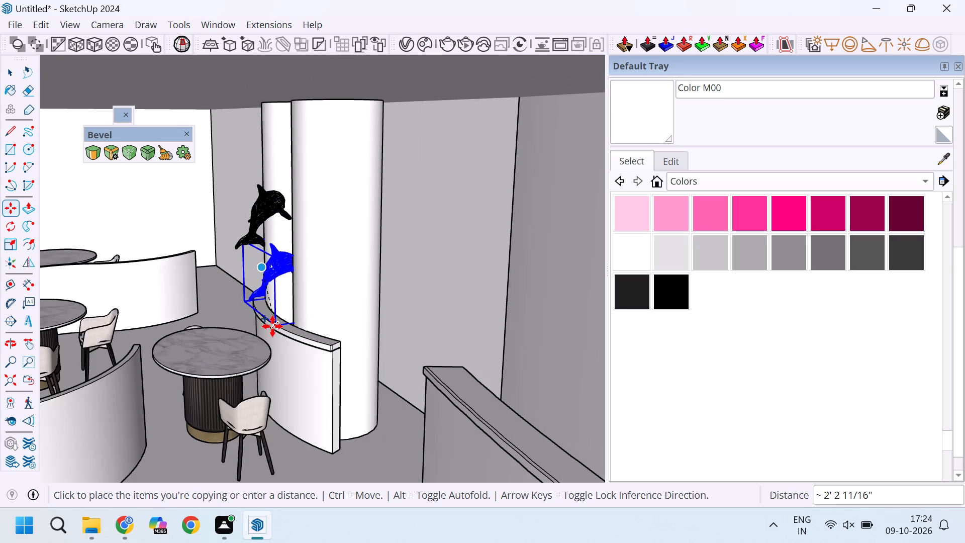
{"action": "scroll", "coordinate": [272, 326], "scroll_direction": "down", "scroll_amount": 2}
{"action": "scroll", "coordinate": [282, 293], "scroll_direction": "down", "scroll_amount": 20}
{"action": "scroll", "coordinate": [282, 293], "scroll_direction": "down", "scroll_amount": 3}
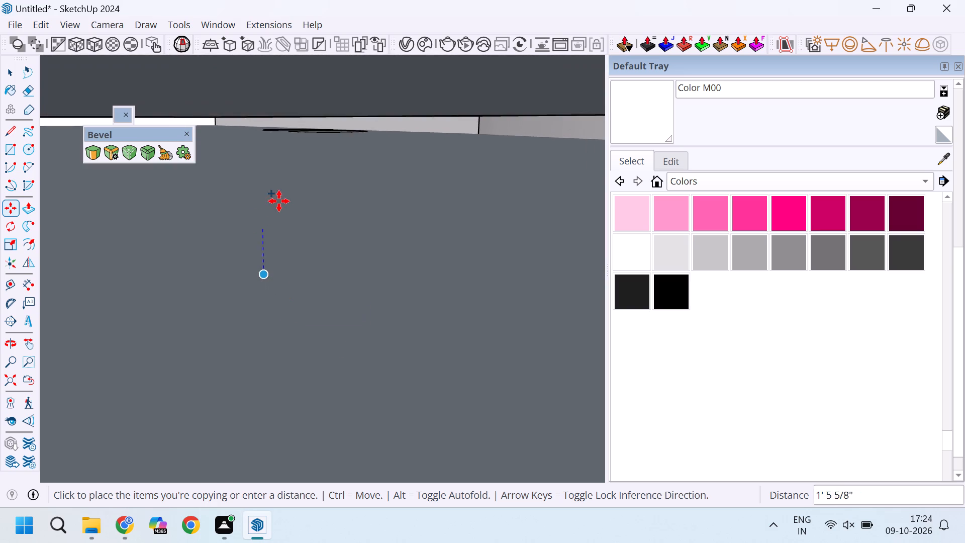
{"action": "scroll", "coordinate": [279, 201], "scroll_direction": "down", "scroll_amount": 2}
{"action": "scroll", "coordinate": [254, 201], "scroll_direction": "down", "scroll_amount": 20}
{"action": "scroll", "coordinate": [254, 201], "scroll_direction": "down", "scroll_amount": 15}
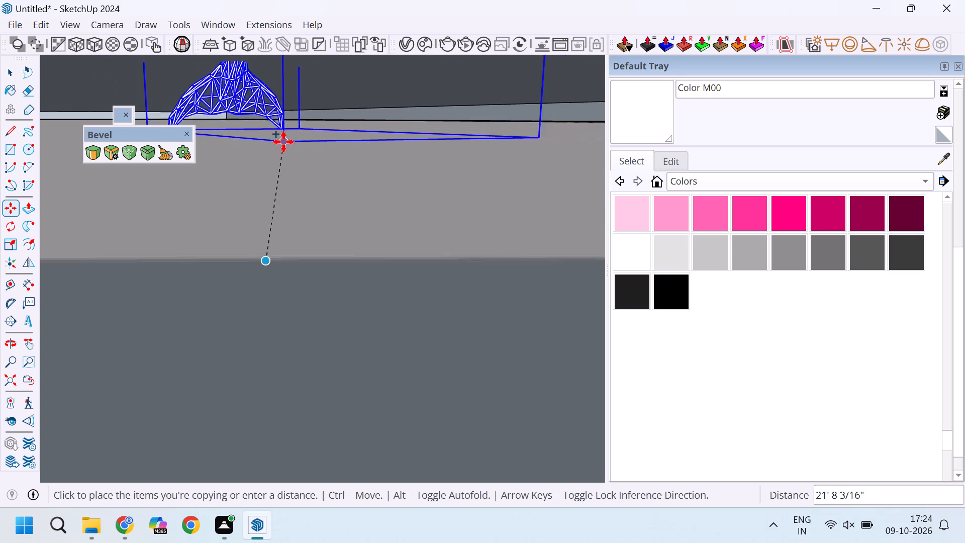
{"action": "scroll", "coordinate": [283, 142], "scroll_direction": "down", "scroll_amount": 17}
{"action": "scroll", "coordinate": [288, 211], "scroll_direction": "down", "scroll_amount": 20}
{"action": "scroll", "coordinate": [288, 211], "scroll_direction": "down", "scroll_amount": 2}
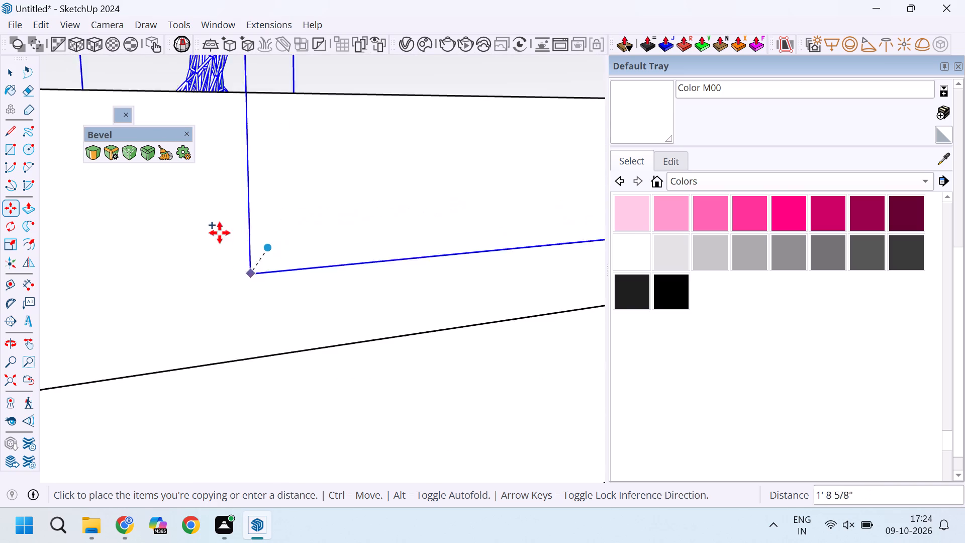
{"action": "scroll", "coordinate": [220, 233], "scroll_direction": "down", "scroll_amount": 20}
{"action": "scroll", "coordinate": [220, 233], "scroll_direction": "down", "scroll_amount": 8}
{"action": "scroll", "coordinate": [318, 382], "scroll_direction": "up", "scroll_amount": 6}
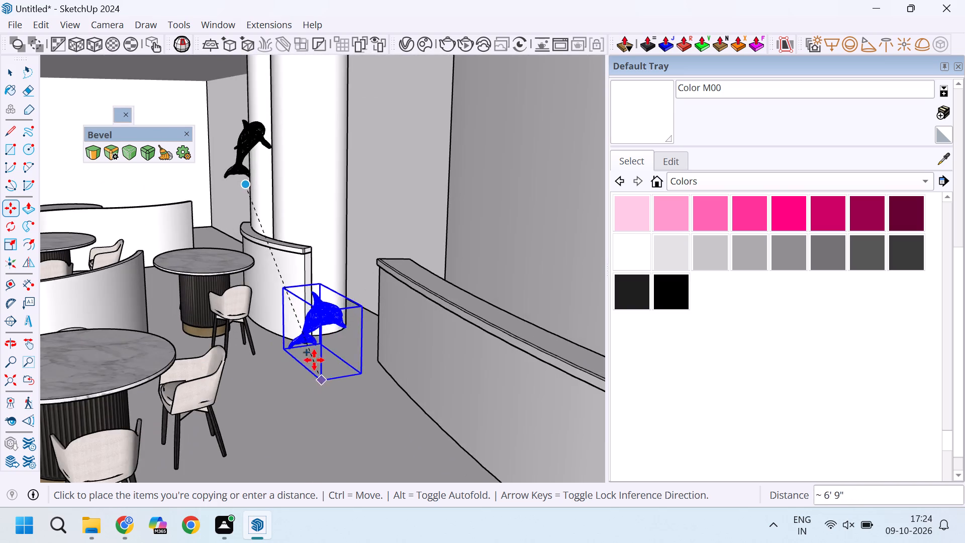
{"action": "scroll", "coordinate": [309, 349], "scroll_direction": "up", "scroll_amount": 7}
{"action": "scroll", "coordinate": [212, 158], "scroll_direction": "down", "scroll_amount": 9}
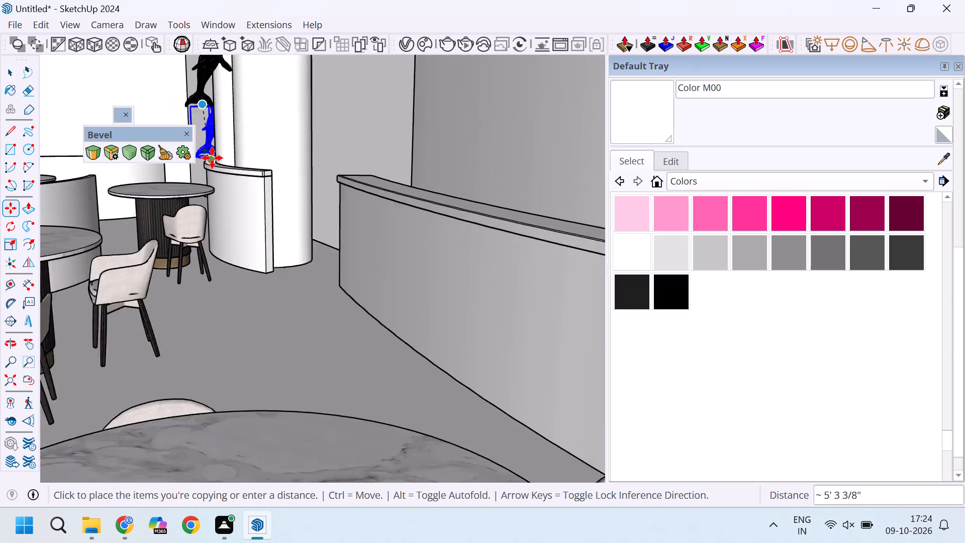
{"action": "scroll", "coordinate": [212, 158], "scroll_direction": "down", "scroll_amount": 1}
{"action": "scroll", "coordinate": [166, 129], "scroll_direction": "up", "scroll_amount": 9}
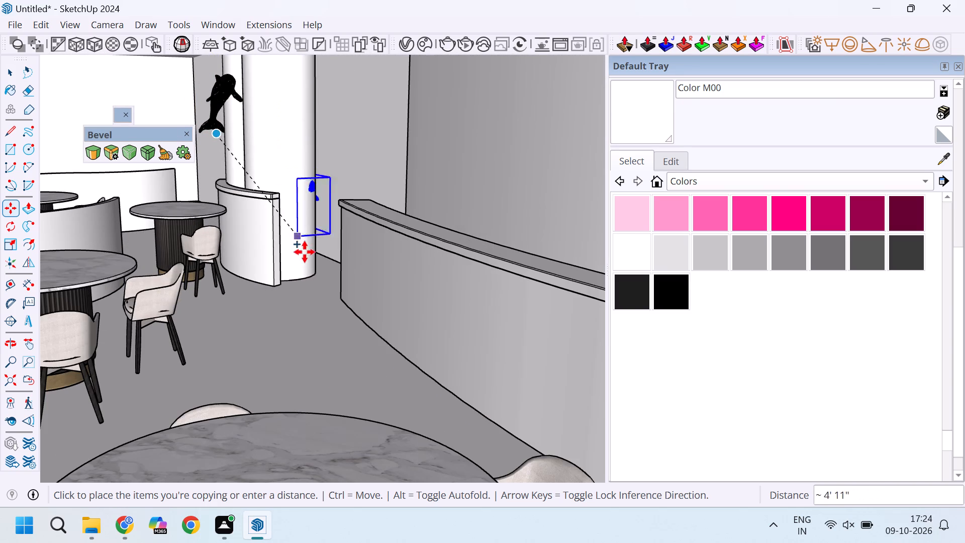
{"action": "scroll", "coordinate": [307, 264], "scroll_direction": "down", "scroll_amount": 4}
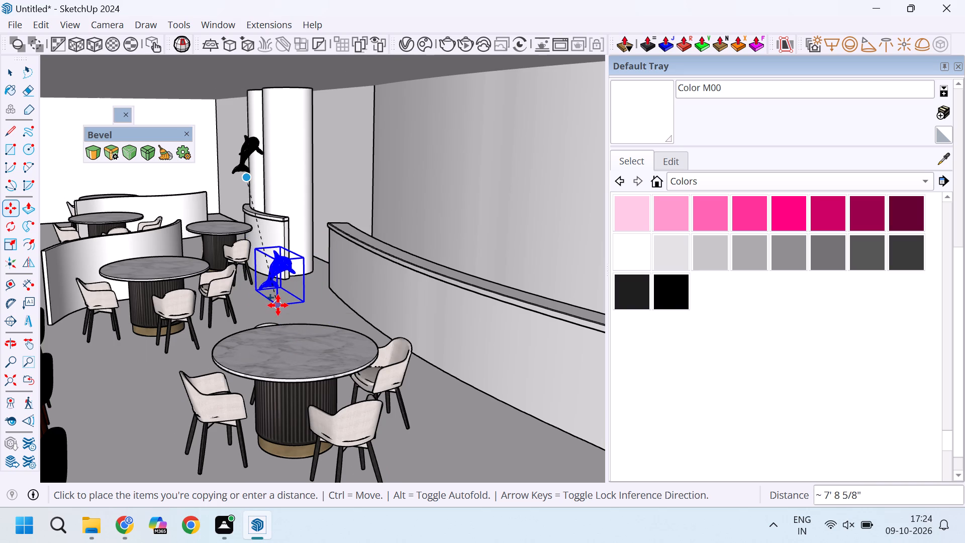
{"action": "left_click", "coordinate": [278, 305]}
Move the copied dolphin about 5' 9" up and back so it hangs beside the original at the round column.
{"action": "scroll", "coordinate": [274, 259], "scroll_direction": "up", "scroll_amount": 7}
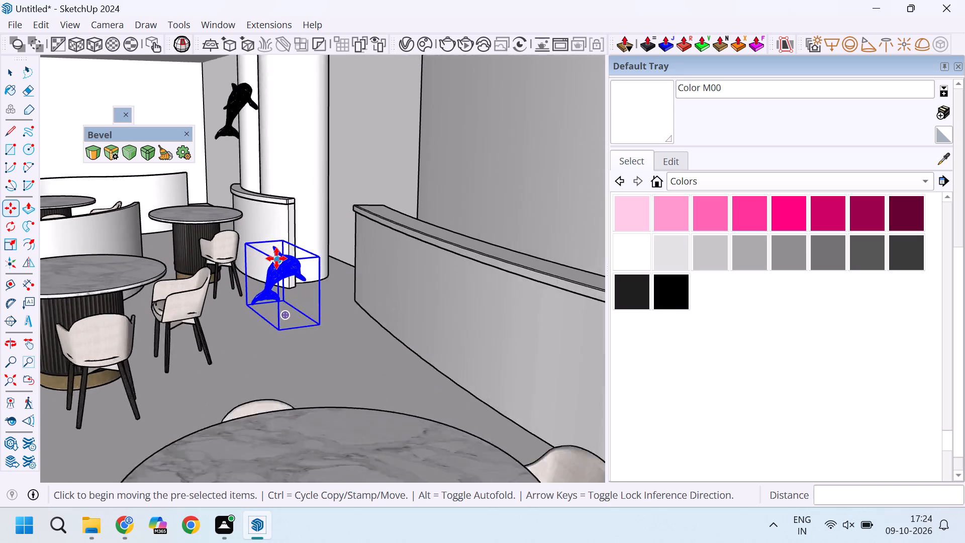
{"action": "scroll", "coordinate": [276, 258], "scroll_direction": "up", "scroll_amount": 3}
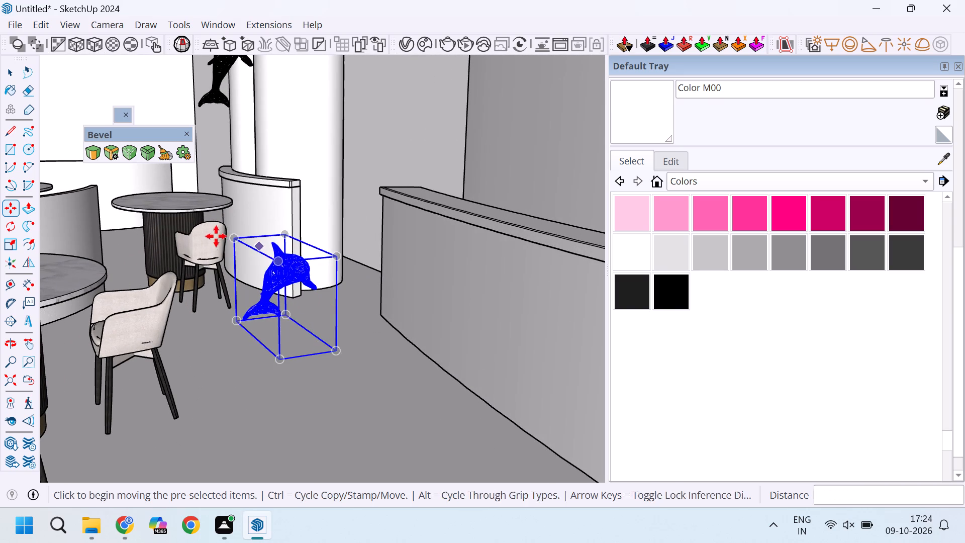
{"action": "left_click", "coordinate": [234, 235]}
{"action": "scroll", "coordinate": [262, 267], "scroll_direction": "down", "scroll_amount": 6}
{"action": "scroll", "coordinate": [241, 153], "scroll_direction": "up", "scroll_amount": 4}
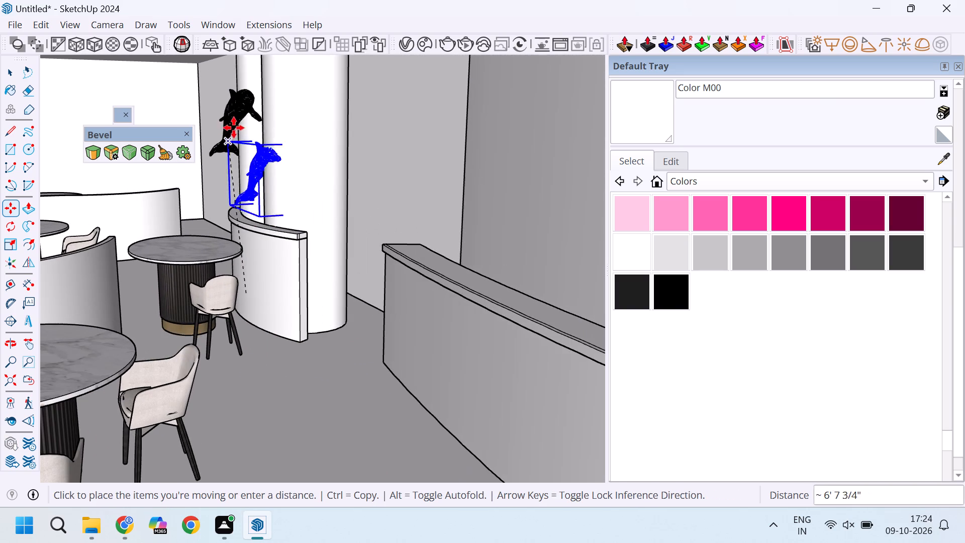
{"action": "left_click", "coordinate": [225, 113]}
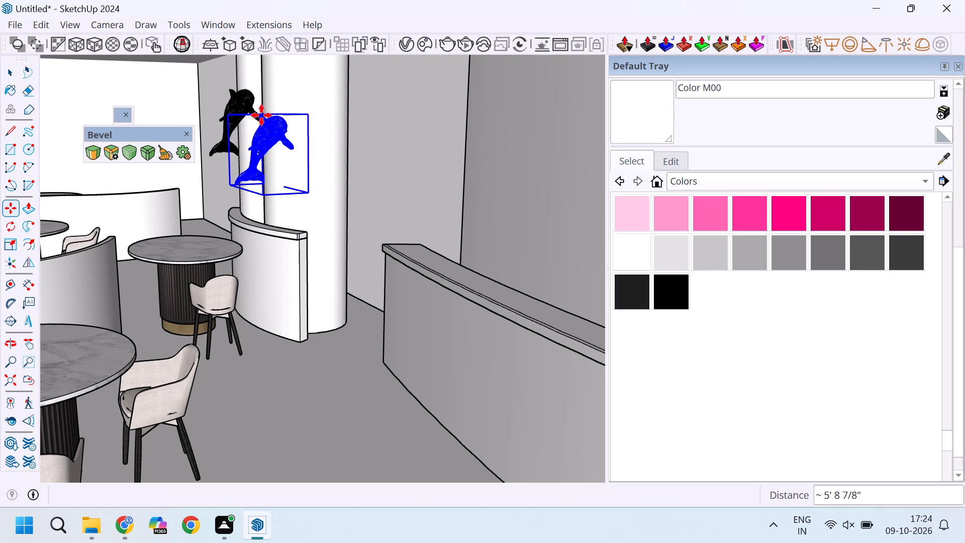
{"action": "key", "text": "space"}
{"action": "left_click", "coordinate": [317, 358]}
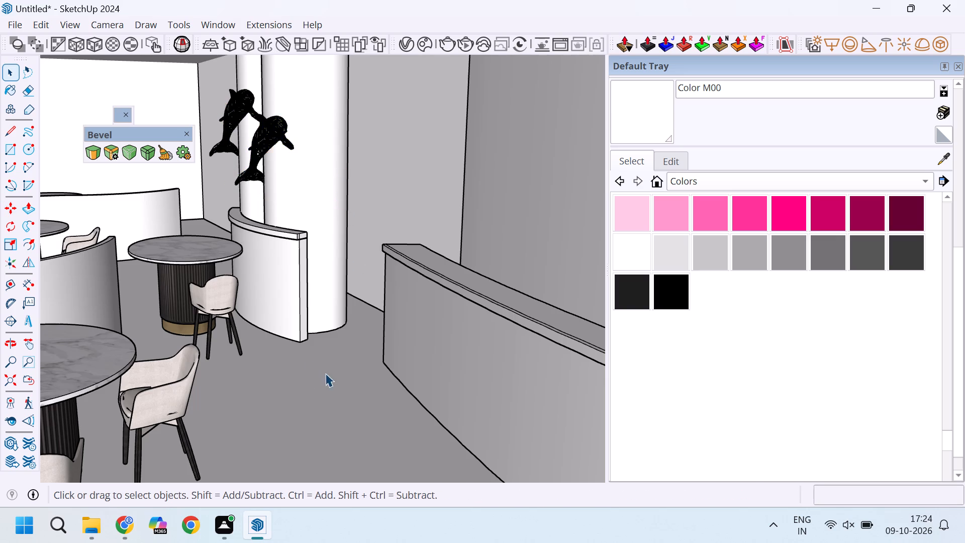
Examine the pair of dolphins by the round column from inside the restaurant and from its open front.
{"action": "scroll", "coordinate": [325, 373], "scroll_direction": "down", "scroll_amount": 4}
{"action": "middle_click_drag", "start_coordinate": [274, 264], "coordinate": [262, 240]}
{"action": "scroll", "coordinate": [291, 213], "scroll_direction": "up", "scroll_amount": 5}
{"action": "middle_click_drag", "start_coordinate": [309, 189], "coordinate": [356, 225]}
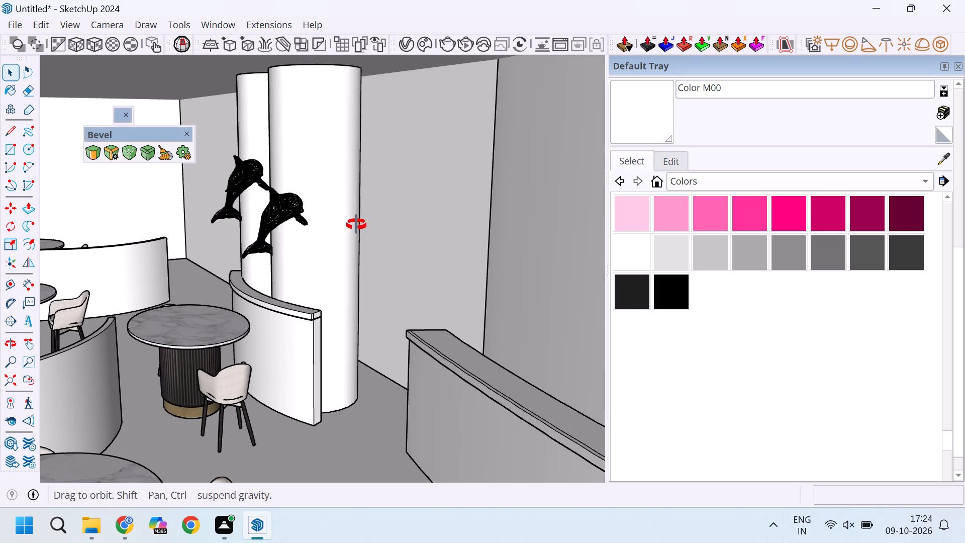
{"action": "middle_click_drag", "start_coordinate": [356, 225], "coordinate": [409, 229]}
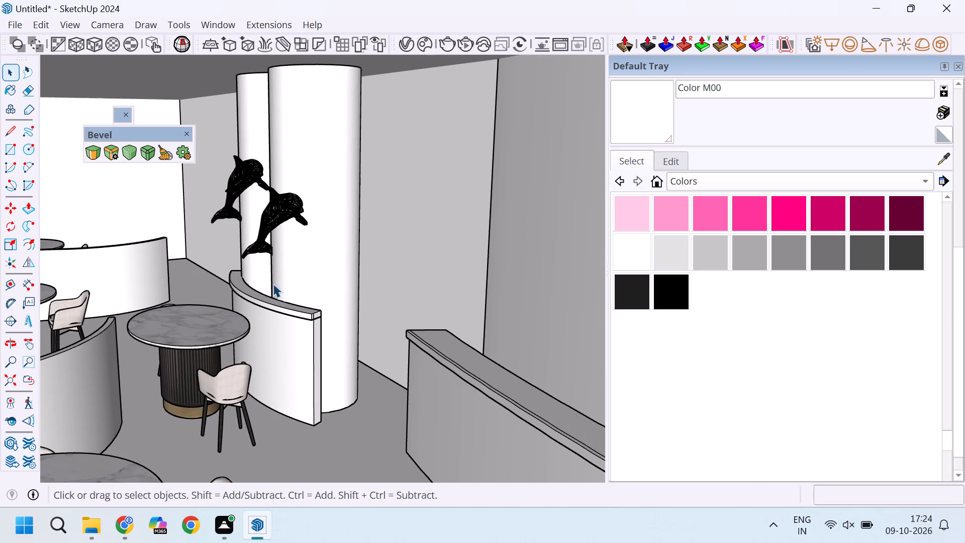
{"action": "scroll", "coordinate": [233, 243], "scroll_direction": "down", "scroll_amount": 6}
{"action": "middle_click_drag", "start_coordinate": [313, 339], "coordinate": [273, 290]}
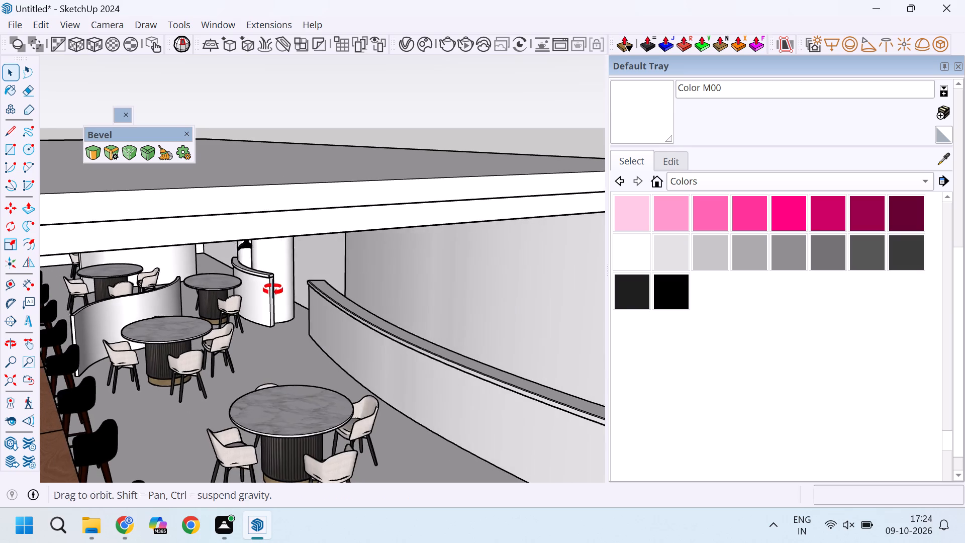
{"action": "middle_click_drag", "start_coordinate": [273, 290], "coordinate": [273, 274]}
{"action": "scroll", "coordinate": [274, 266], "scroll_direction": "down", "scroll_amount": 4}
{"action": "scroll", "coordinate": [332, 336], "scroll_direction": "up", "scroll_amount": 1}
{"action": "middle_click_drag", "start_coordinate": [331, 336], "coordinate": [292, 334]}
{"action": "left_click", "coordinate": [530, 280]}
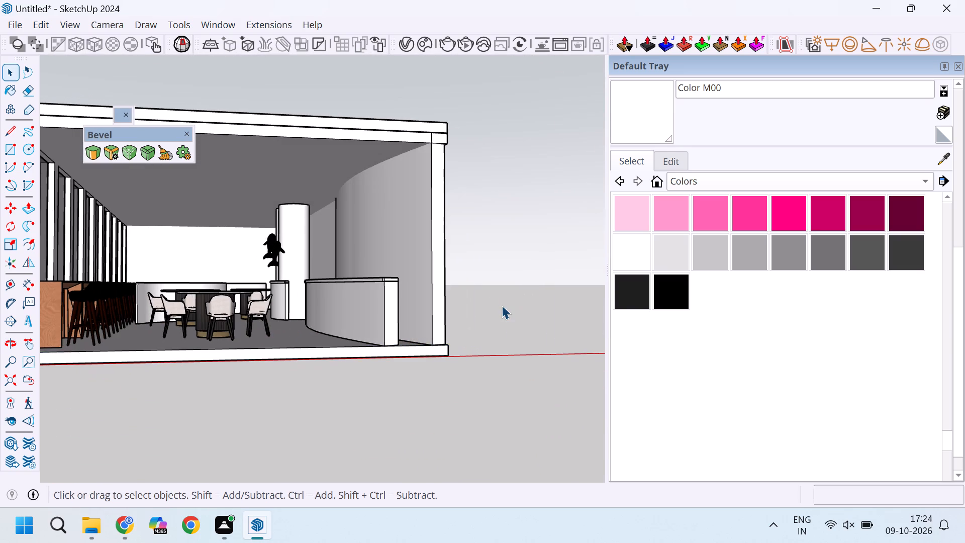
{"action": "scroll", "coordinate": [461, 271], "scroll_direction": "down", "scroll_amount": 4}
Save the model as restaurant in the intern folder inside the SKETCHUP folder.
{"action": "left_click", "coordinate": [15, 27]}
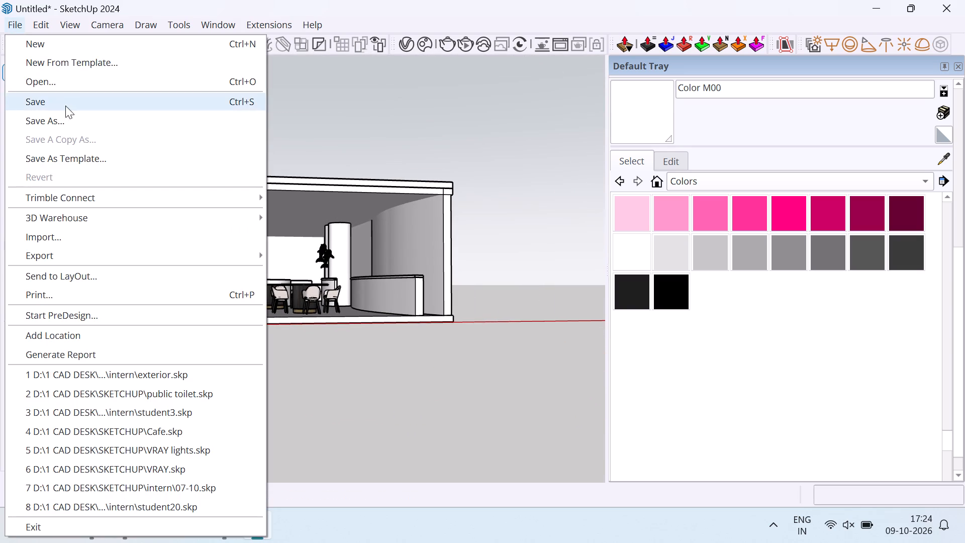
{"action": "left_click", "coordinate": [74, 126]}
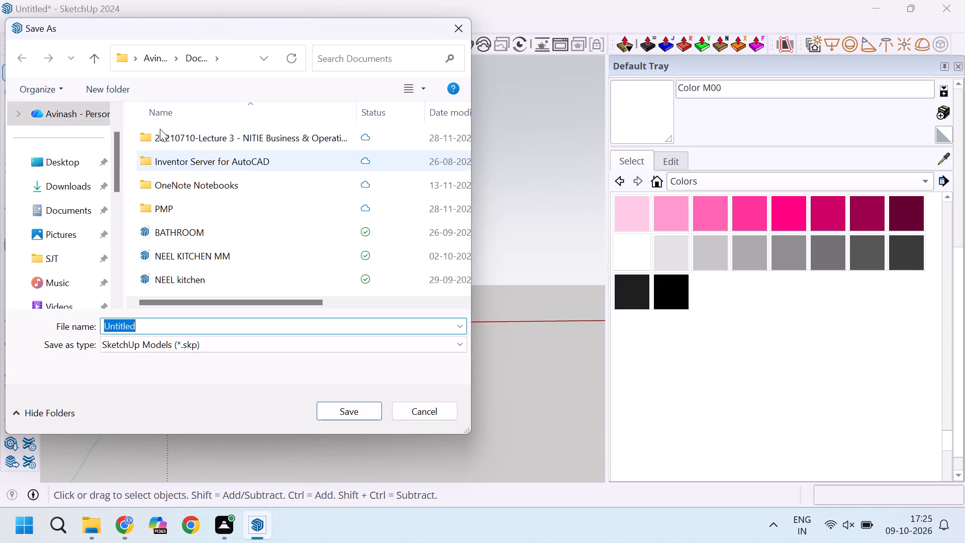
{"action": "scroll", "coordinate": [75, 229], "scroll_direction": "down", "scroll_amount": 4}
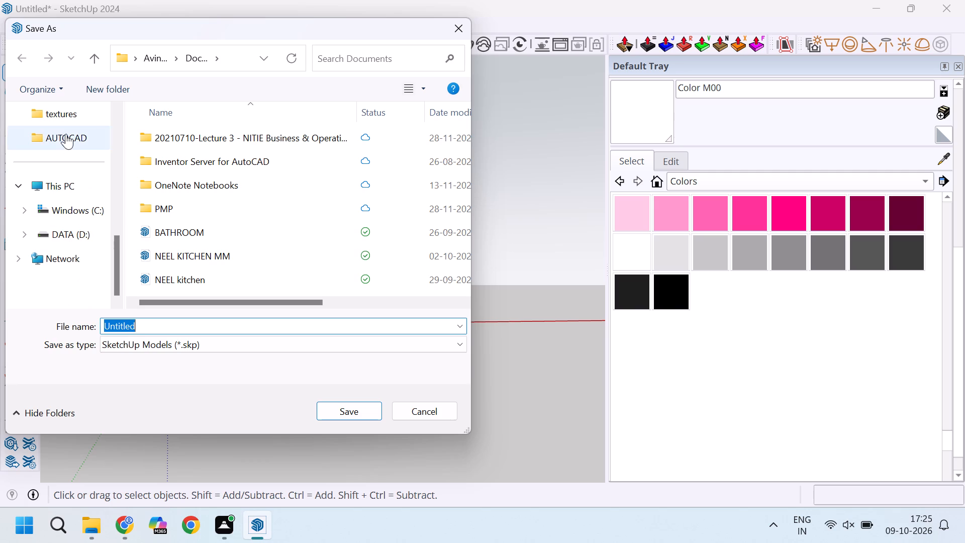
{"action": "scroll", "coordinate": [66, 134], "scroll_direction": "up", "scroll_amount": 1}
{"action": "left_click", "coordinate": [61, 140]}
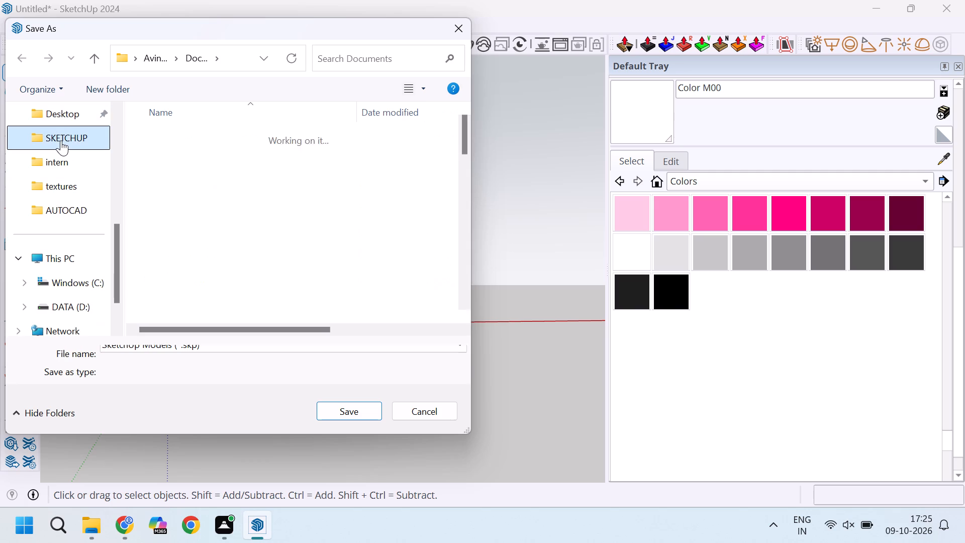
{"action": "double_click", "coordinate": [236, 180]}
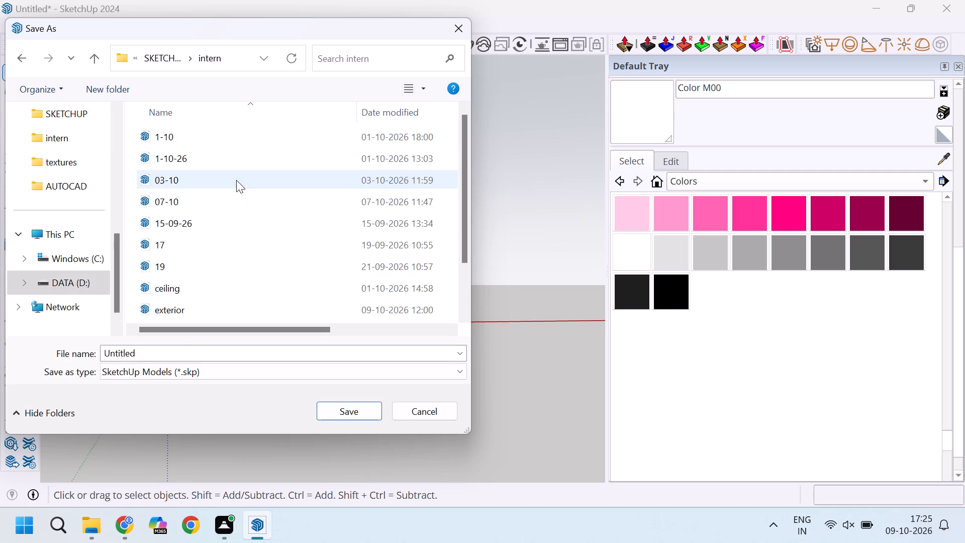
{"action": "left_click", "coordinate": [169, 350]}
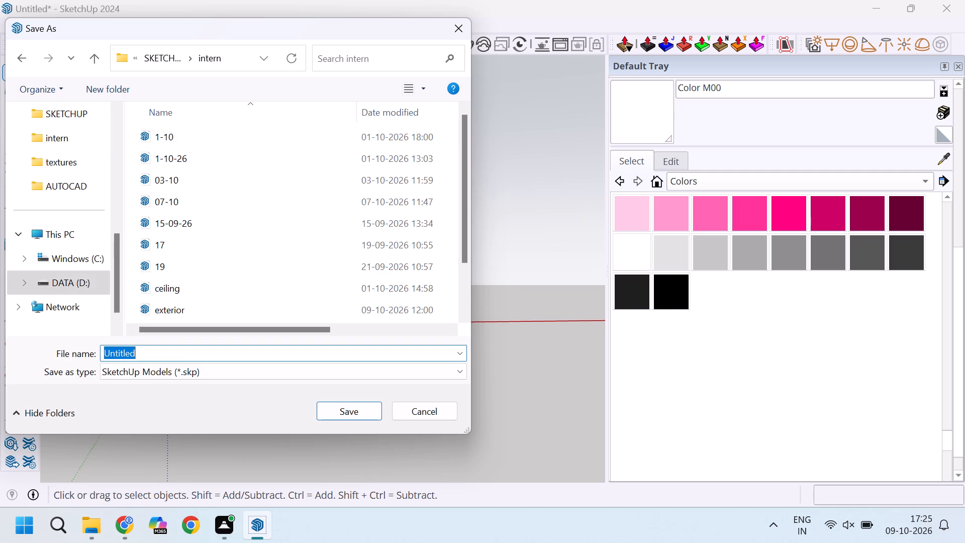
{"action": "type", "text": "resta"}
{"action": "type", "text": "urant"}
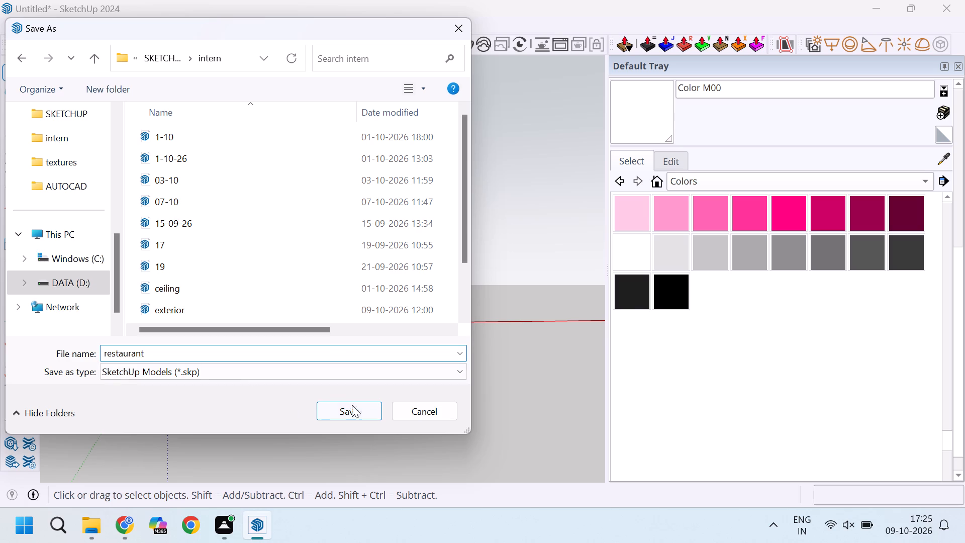
{"action": "left_click", "coordinate": [341, 408]}
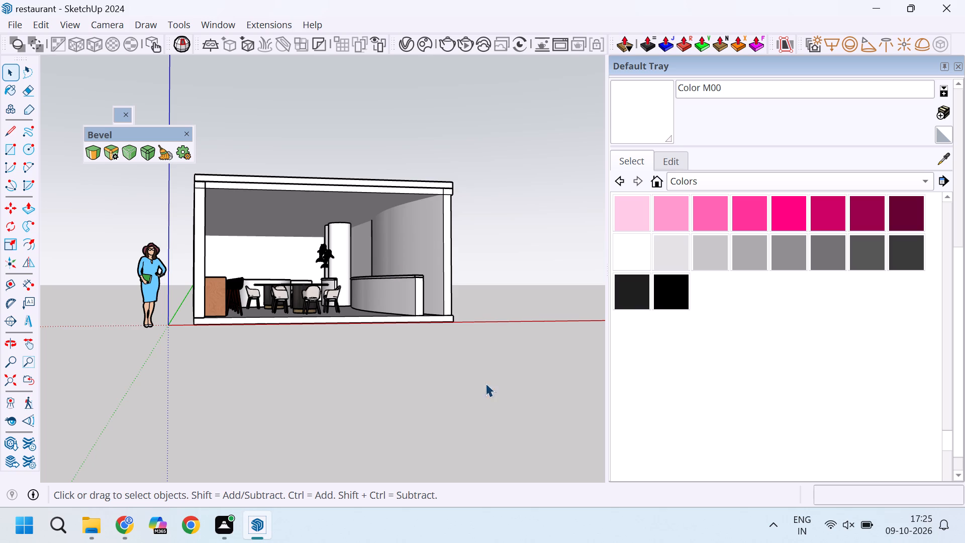
Open the 3D Warehouse, clear the previous search and browse the ceiling decoration models.
{"action": "left_click", "coordinate": [213, 32]}
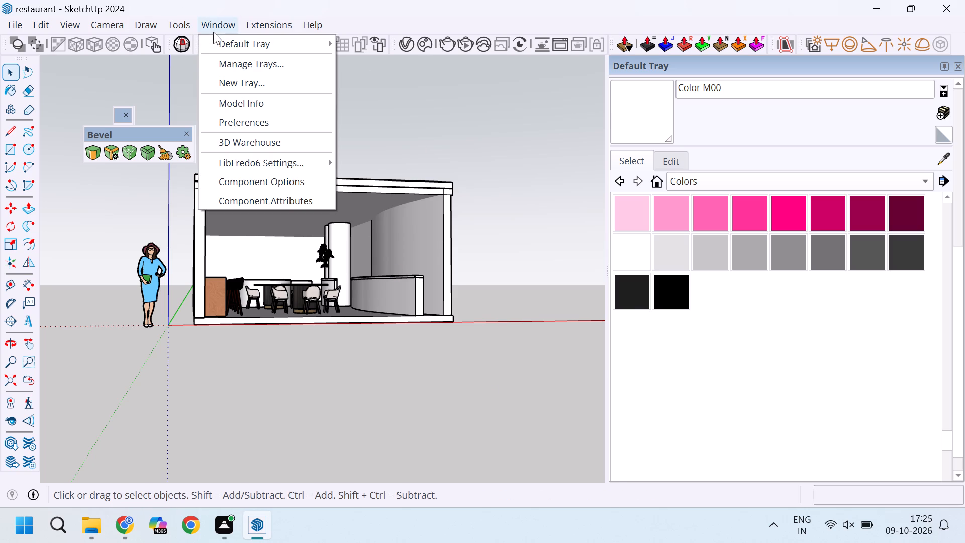
{"action": "left_click", "coordinate": [265, 151]}
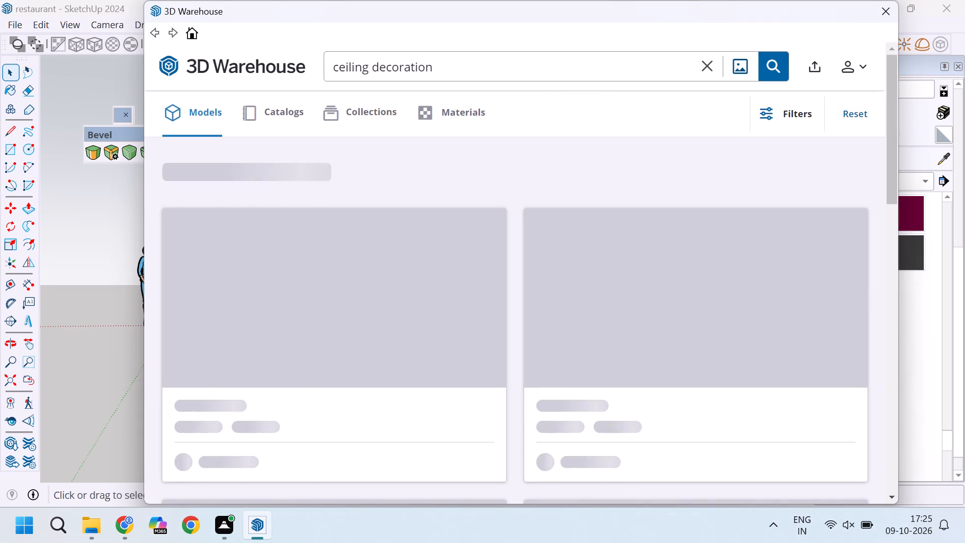
{"action": "left_click", "coordinate": [707, 65]}
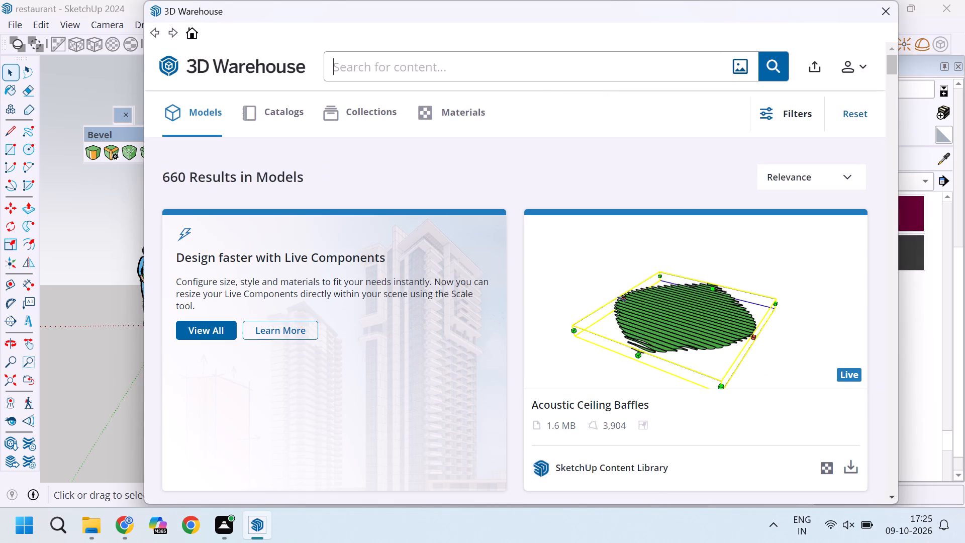
{"action": "left_click", "coordinate": [413, 58]}
{"action": "scroll", "coordinate": [521, 189], "scroll_direction": "down", "scroll_amount": 2}
{"action": "scroll", "coordinate": [631, 314], "scroll_direction": "down", "scroll_amount": 4}
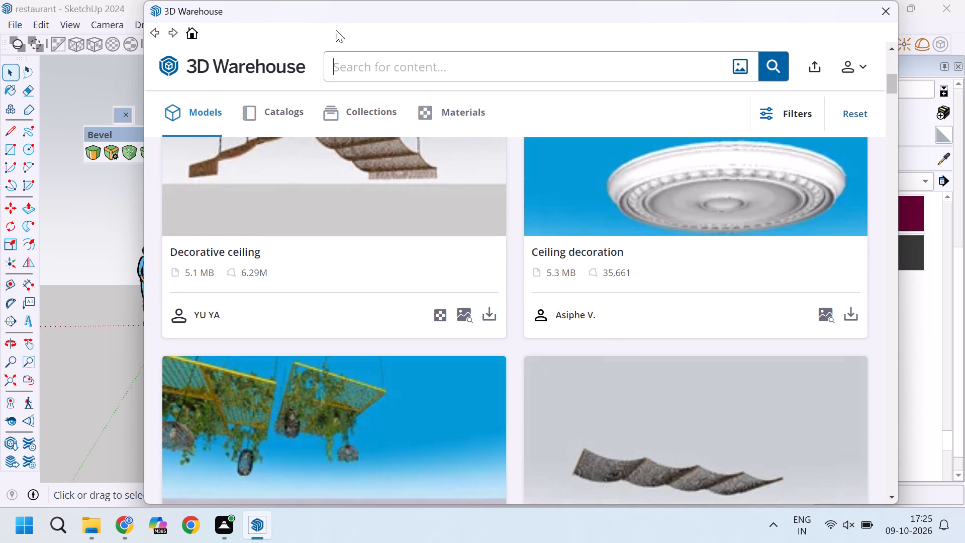
{"action": "left_click", "coordinate": [379, 61]}
{"action": "scroll", "coordinate": [379, 61], "scroll_direction": "up", "scroll_amount": 12}
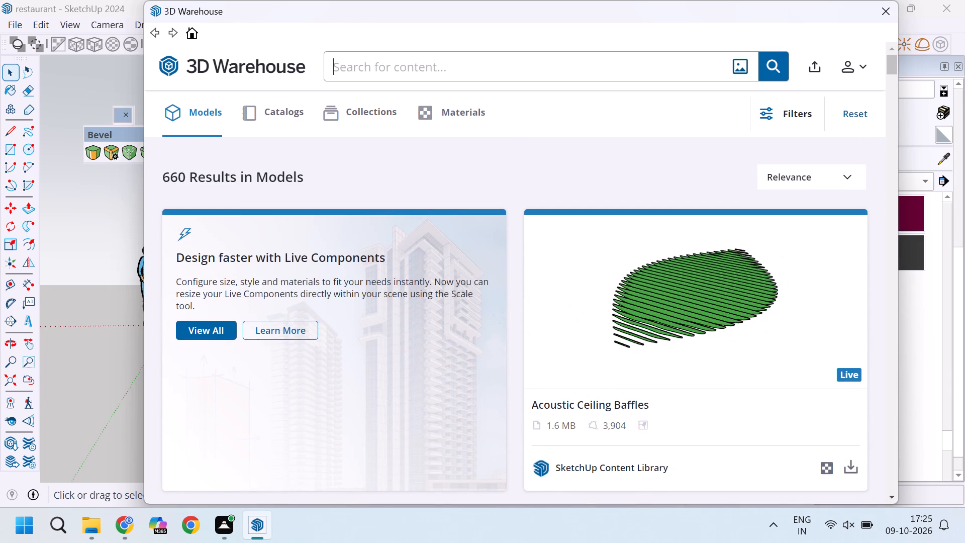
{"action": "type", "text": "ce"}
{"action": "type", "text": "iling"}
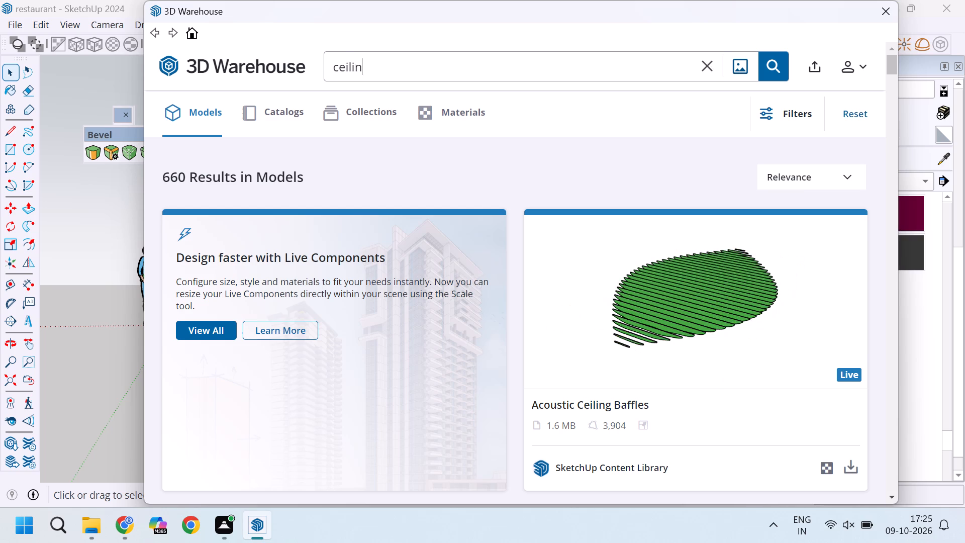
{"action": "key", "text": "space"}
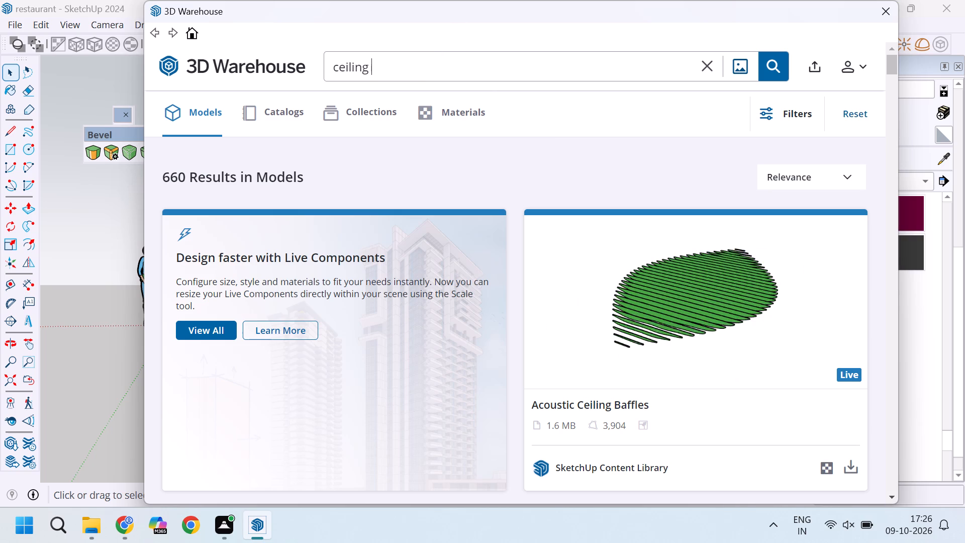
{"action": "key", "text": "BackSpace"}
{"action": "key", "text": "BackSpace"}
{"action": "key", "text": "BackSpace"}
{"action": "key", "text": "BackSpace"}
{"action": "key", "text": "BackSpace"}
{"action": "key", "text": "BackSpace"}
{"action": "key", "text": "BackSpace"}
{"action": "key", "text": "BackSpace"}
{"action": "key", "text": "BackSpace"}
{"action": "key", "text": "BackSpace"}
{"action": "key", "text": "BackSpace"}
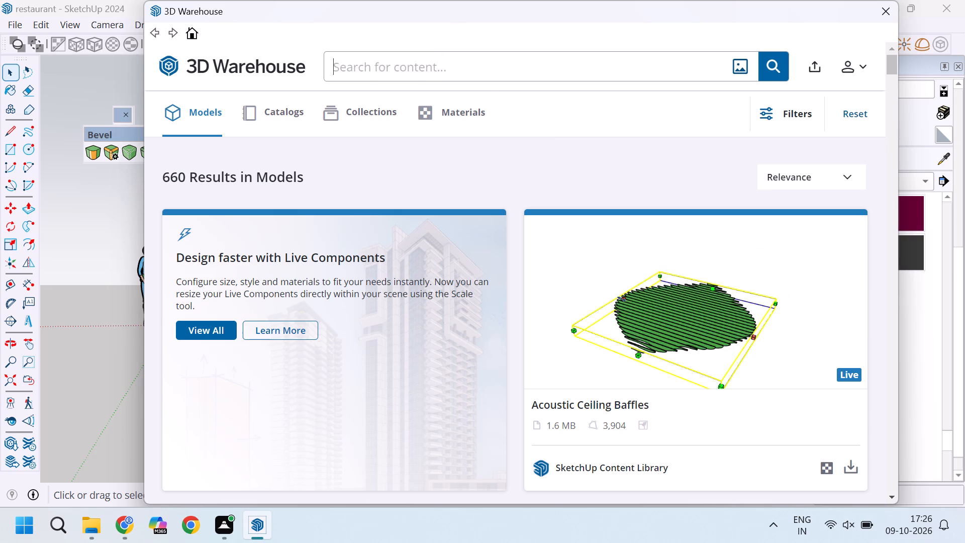
Search the 3D Warehouse for decorations and look through the models for a suitable decor piece.
{"action": "type", "text": "dec"}
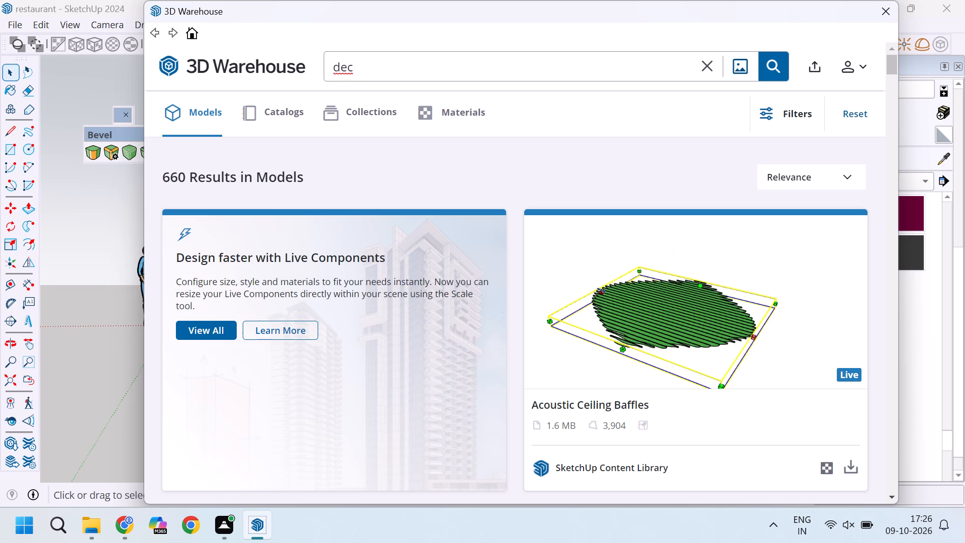
{"action": "type", "text": "ora"}
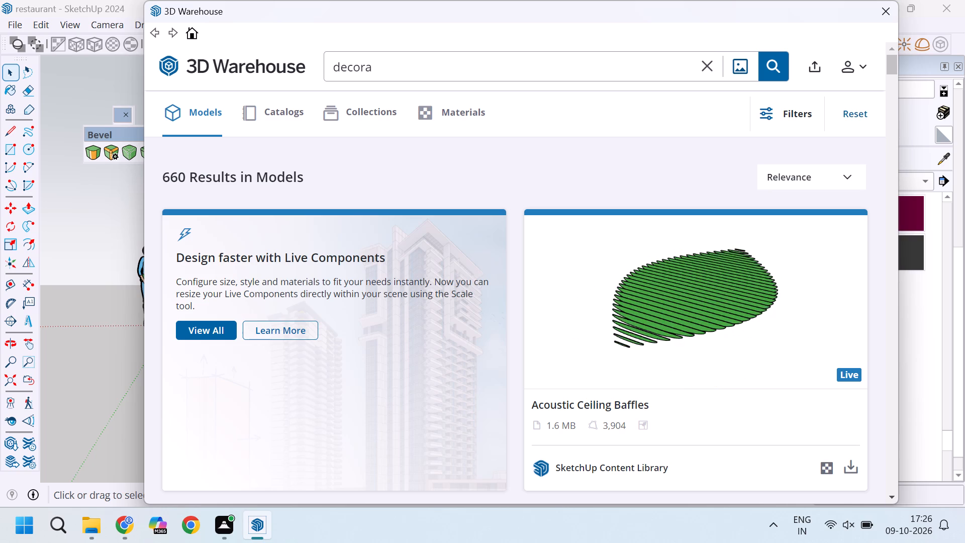
{"action": "type", "text": "tions"}
{"action": "key", "text": "Return"}
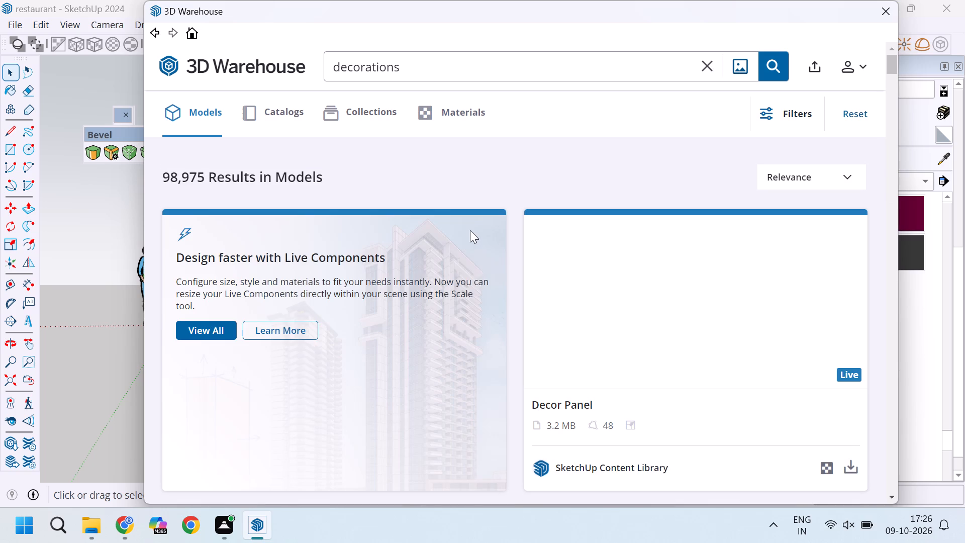
{"action": "scroll", "coordinate": [450, 261], "scroll_direction": "down", "scroll_amount": 2}
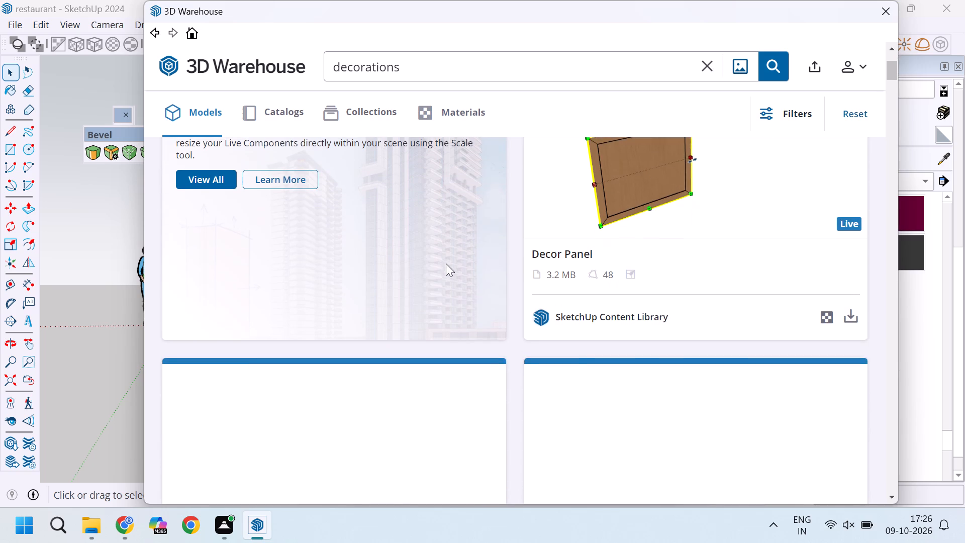
{"action": "scroll", "coordinate": [490, 280], "scroll_direction": "down", "scroll_amount": 2}
{"action": "scroll", "coordinate": [430, 250], "scroll_direction": "down", "scroll_amount": 5}
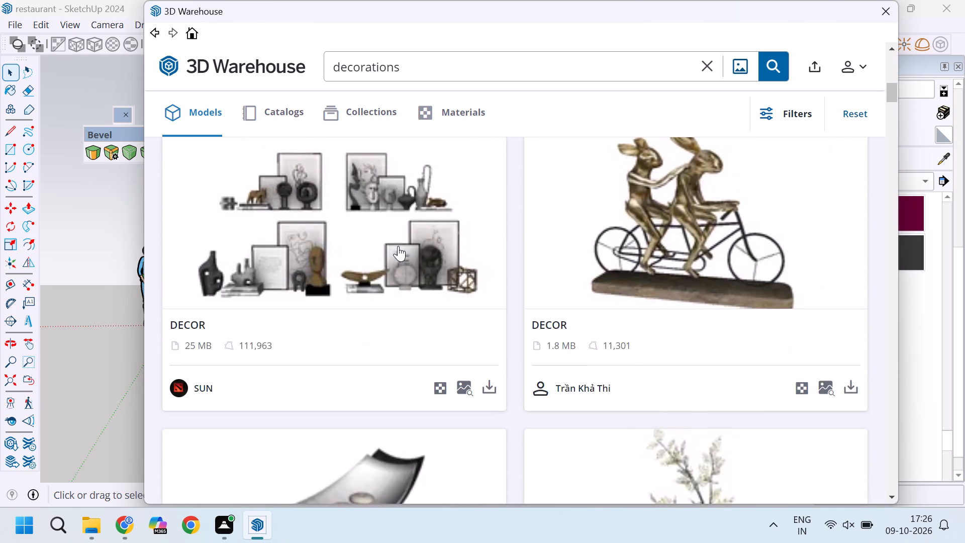
{"action": "scroll", "coordinate": [398, 246], "scroll_direction": "down", "scroll_amount": 3}
{"action": "scroll", "coordinate": [455, 281], "scroll_direction": "down", "scroll_amount": 7}
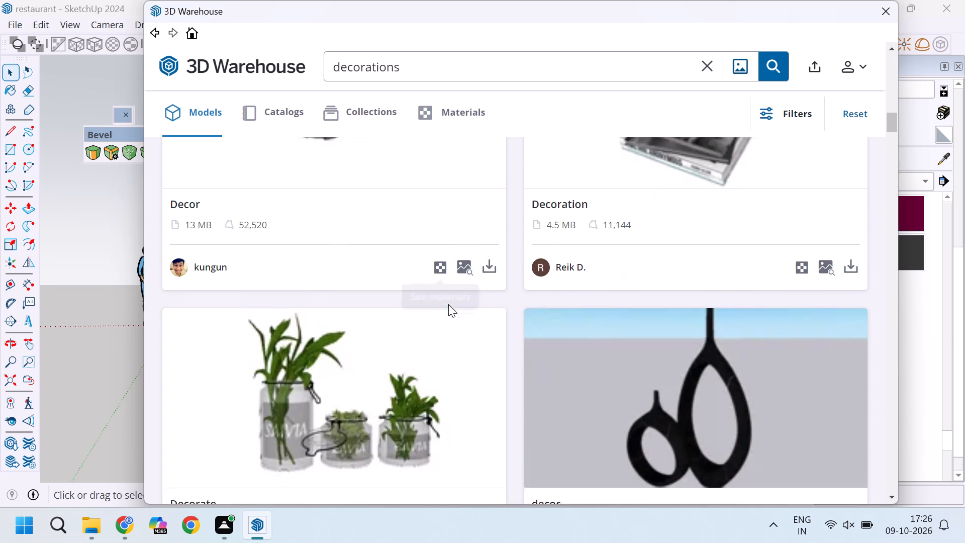
{"action": "scroll", "coordinate": [655, 367], "scroll_direction": "up", "scroll_amount": 1}
{"action": "scroll", "coordinate": [454, 255], "scroll_direction": "up", "scroll_amount": 6}
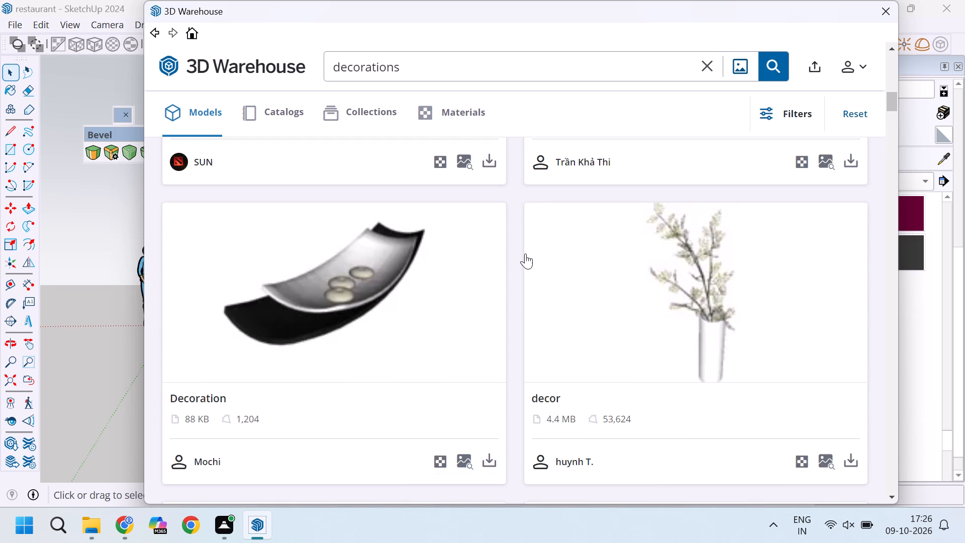
{"action": "scroll", "coordinate": [522, 249], "scroll_direction": "up", "scroll_amount": 2}
{"action": "scroll", "coordinate": [576, 256], "scroll_direction": "up", "scroll_amount": 3}
{"action": "scroll", "coordinate": [666, 329], "scroll_direction": "down", "scroll_amount": 1}
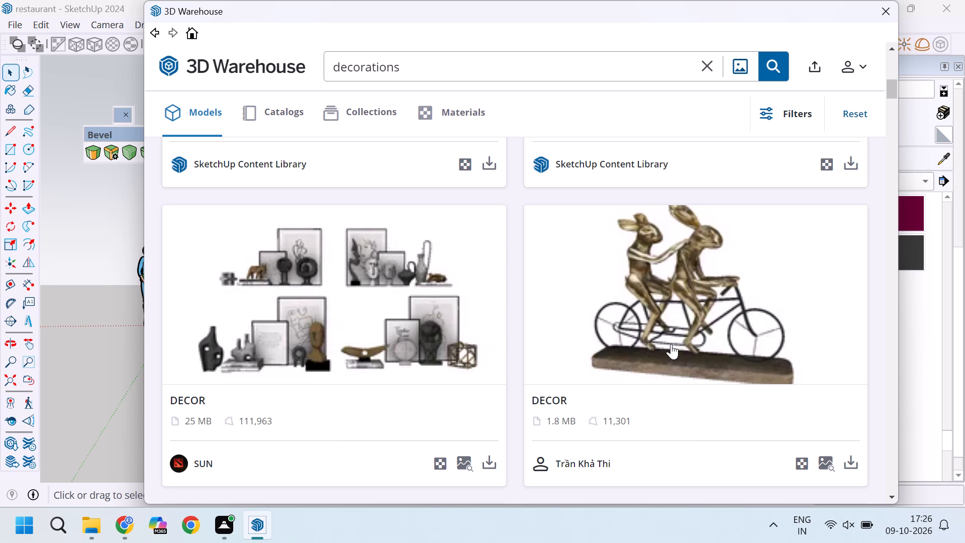
Load the DECOR model of two rabbits on a tandem bicycle and place it above the curved partition near the round column.
{"action": "left_click", "coordinate": [850, 461]}
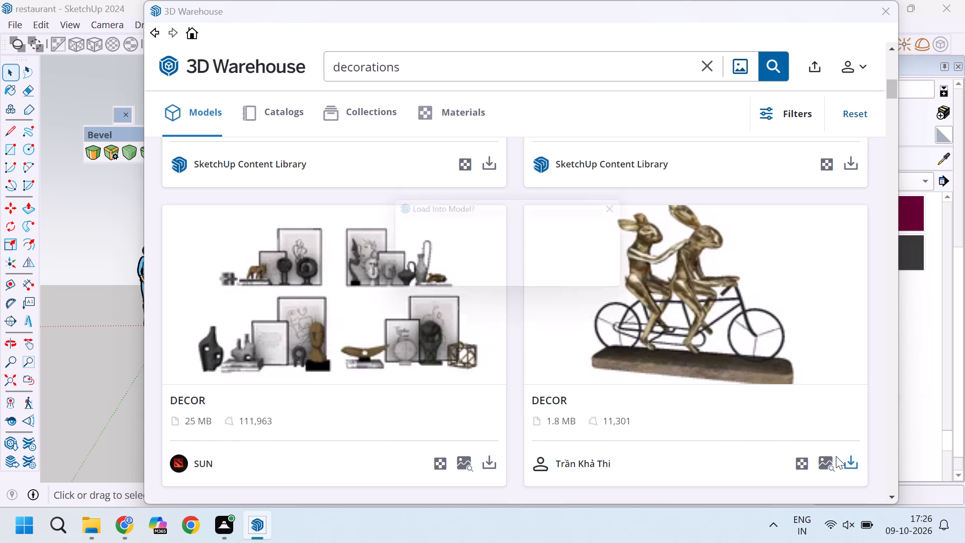
{"action": "left_click", "coordinate": [470, 278]}
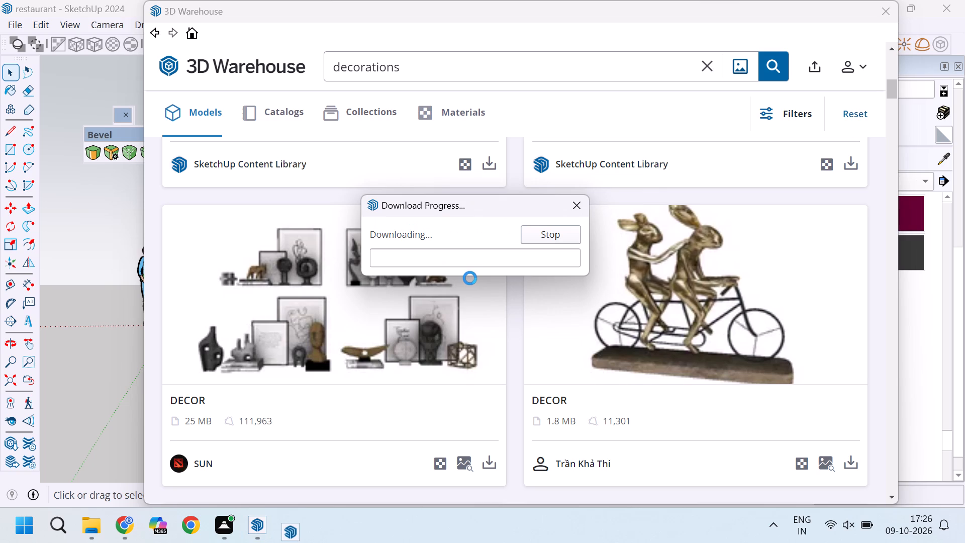
{"action": "scroll", "coordinate": [395, 261], "scroll_direction": "up", "scroll_amount": 1}
{"action": "left_click", "coordinate": [616, 299]}
{"action": "scroll", "coordinate": [359, 268], "scroll_direction": "up", "scroll_amount": 13}
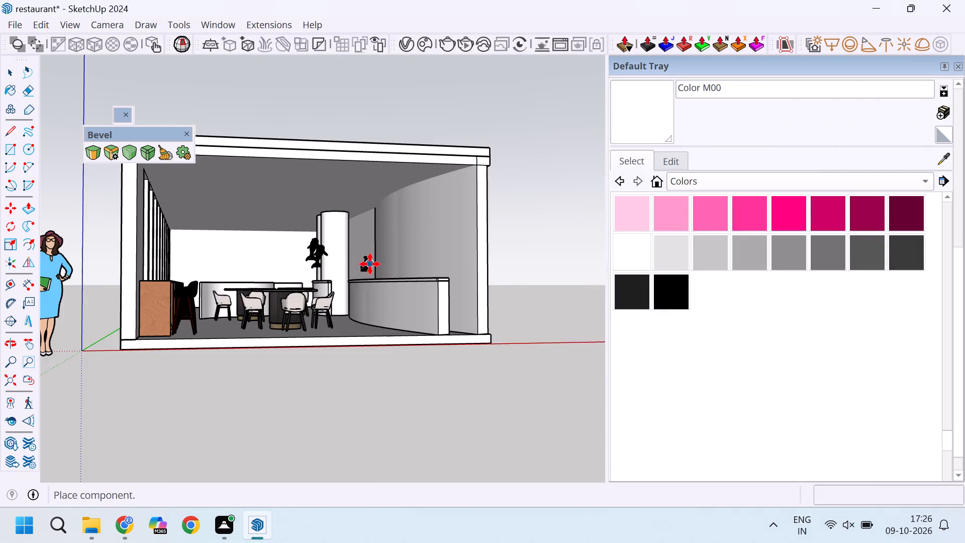
{"action": "scroll", "coordinate": [370, 264], "scroll_direction": "up", "scroll_amount": 20}
{"action": "middle_click_drag", "start_coordinate": [384, 317], "coordinate": [400, 369]}
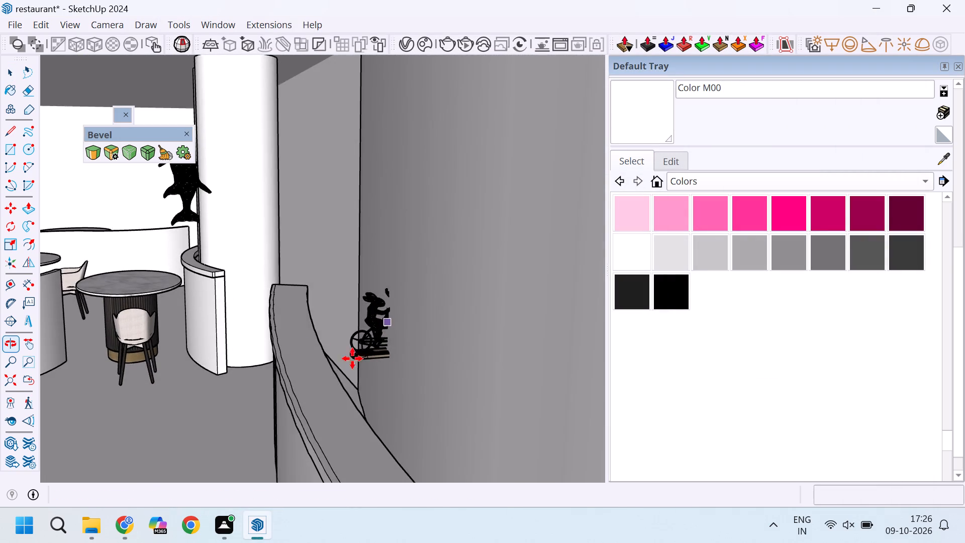
{"action": "scroll", "coordinate": [296, 340], "scroll_direction": "down", "scroll_amount": 9}
{"action": "scroll", "coordinate": [303, 354], "scroll_direction": "up", "scroll_amount": 5}
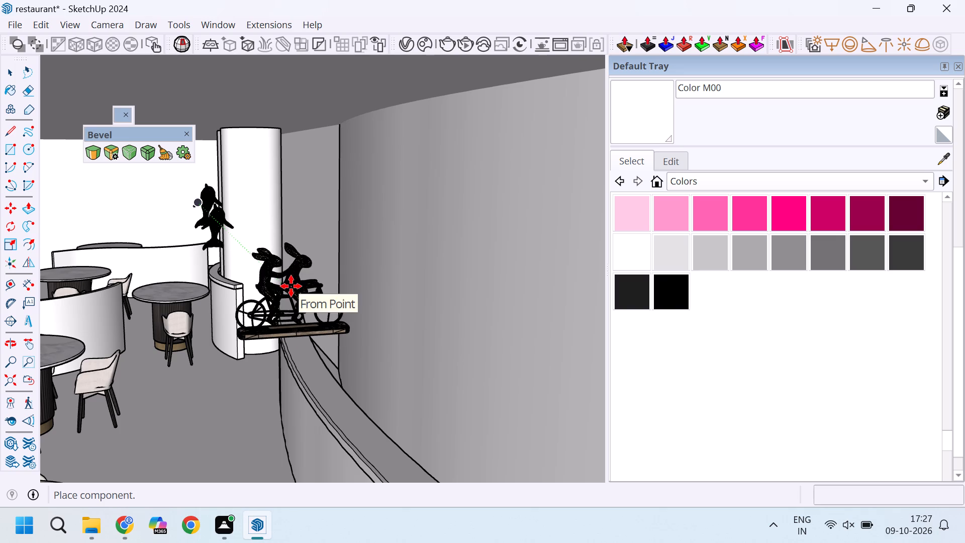
{"action": "left_click", "coordinate": [291, 286]}
Rotate the rabbit bicycle sculpture 90 degrees about the vertical axis through its upper corner.
{"action": "scroll", "coordinate": [281, 322], "scroll_direction": "up", "scroll_amount": 5}
{"action": "scroll", "coordinate": [209, 164], "scroll_direction": "up", "scroll_amount": 4}
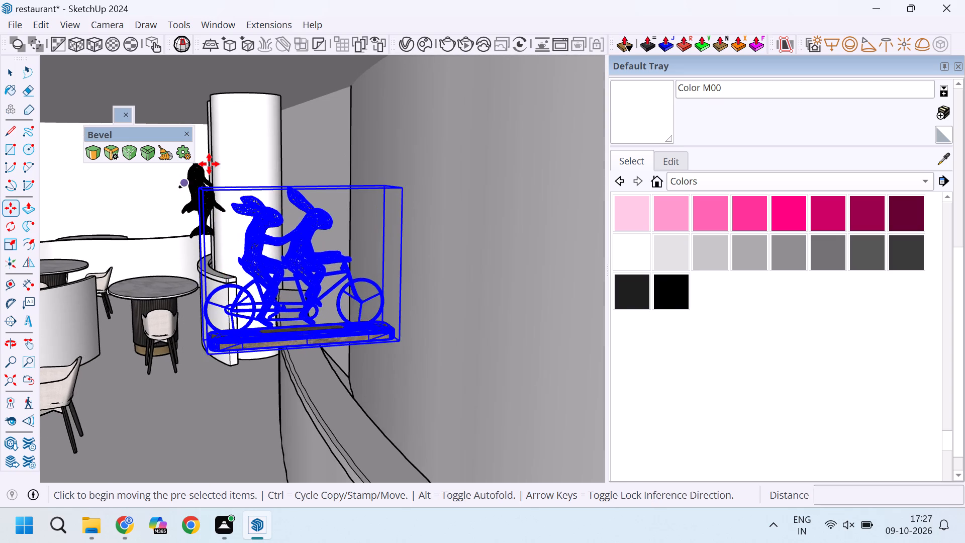
{"action": "scroll", "coordinate": [217, 216], "scroll_direction": "down", "scroll_amount": 4}
{"action": "key", "text": "q"}
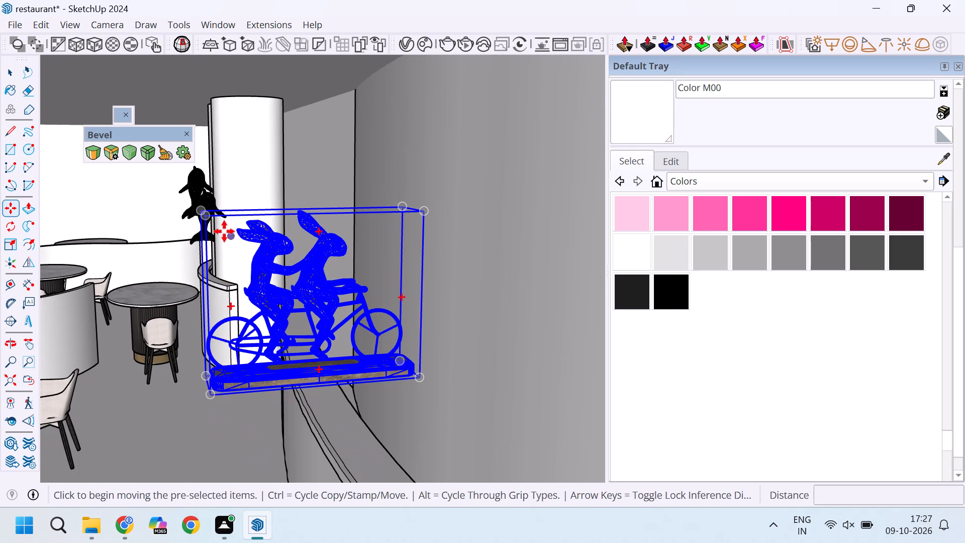
{"action": "scroll", "coordinate": [183, 209], "scroll_direction": "up", "scroll_amount": 8}
{"action": "scroll", "coordinate": [228, 243], "scroll_direction": "down", "scroll_amount": 11}
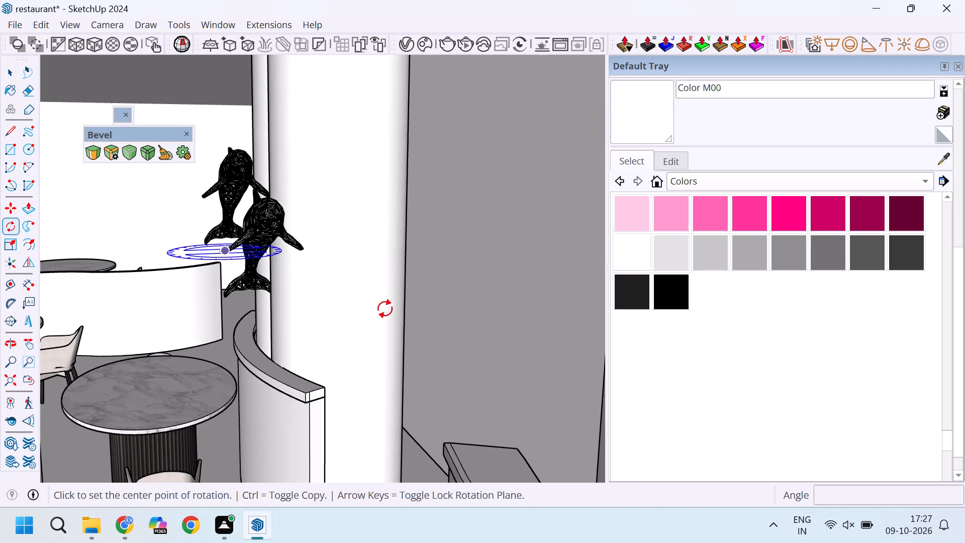
{"action": "scroll", "coordinate": [170, 252], "scroll_direction": "down", "scroll_amount": 8}
{"action": "middle_click_drag", "start_coordinate": [186, 260], "coordinate": [185, 299]}
{"action": "scroll", "coordinate": [187, 353], "scroll_direction": "up", "scroll_amount": 5}
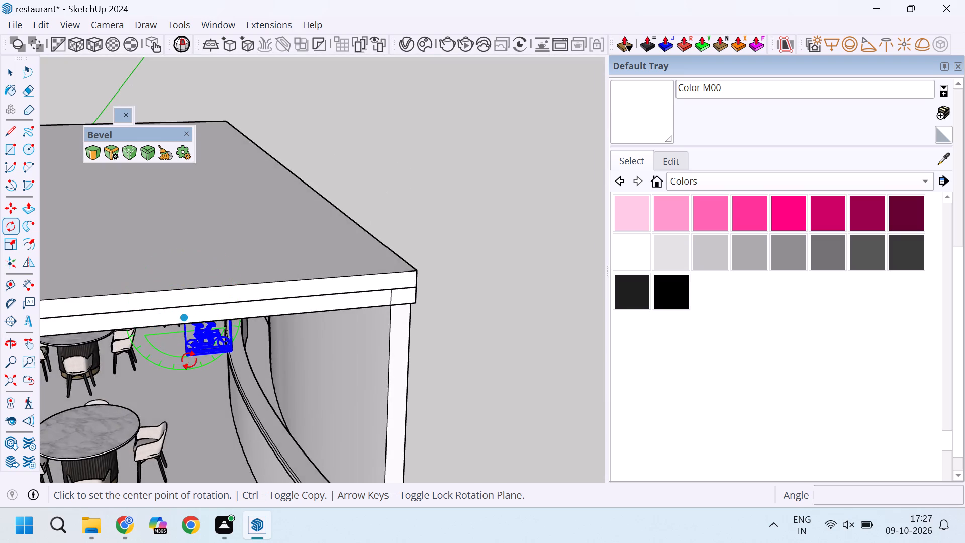
{"action": "scroll", "coordinate": [189, 360], "scroll_direction": "up", "scroll_amount": 2}
{"action": "scroll", "coordinate": [170, 235], "scroll_direction": "up", "scroll_amount": 6}
{"action": "scroll", "coordinate": [195, 248], "scroll_direction": "down", "scroll_amount": 3}
{"action": "scroll", "coordinate": [211, 265], "scroll_direction": "up", "scroll_amount": 3}
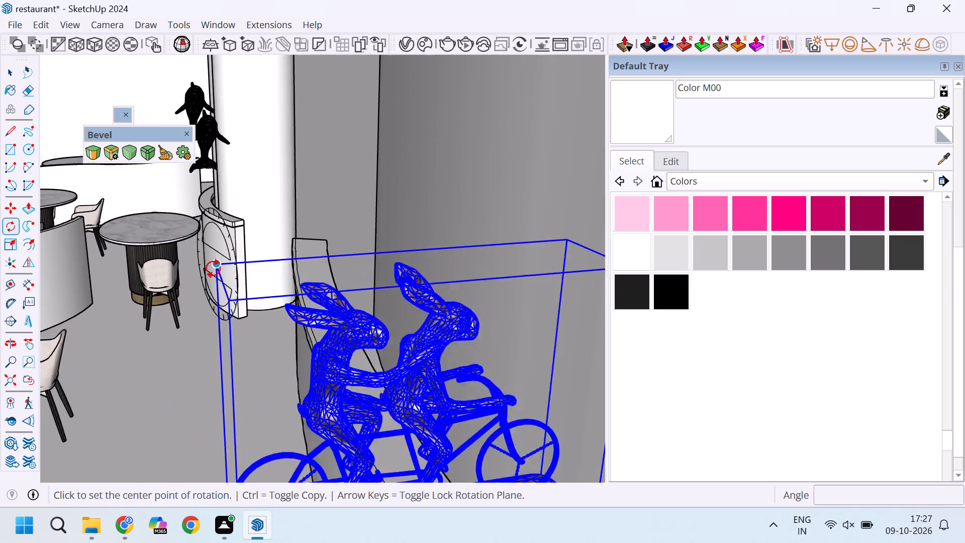
{"action": "scroll", "coordinate": [213, 268], "scroll_direction": "up", "scroll_amount": 1}
{"action": "scroll", "coordinate": [228, 264], "scroll_direction": "down", "scroll_amount": 5}
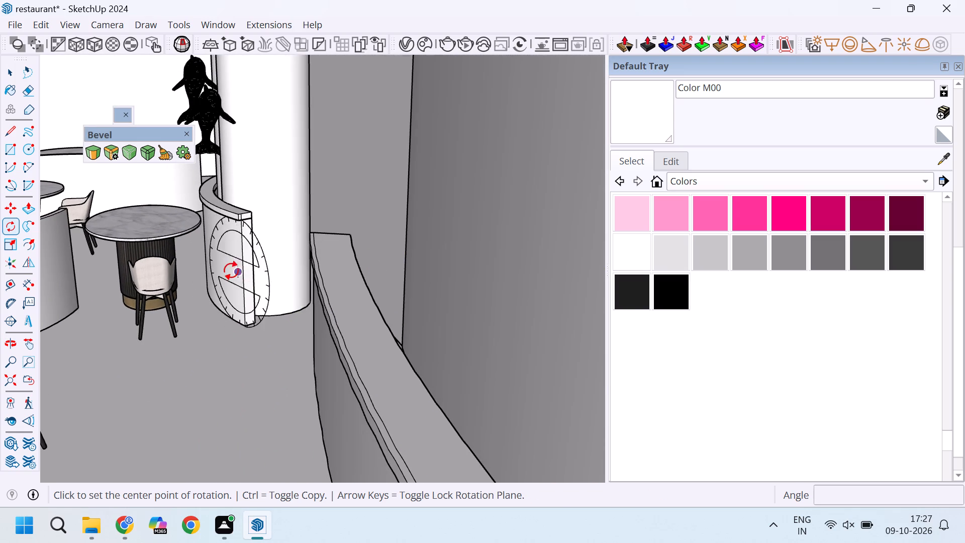
{"action": "scroll", "coordinate": [231, 270], "scroll_direction": "down", "scroll_amount": 2}
{"action": "scroll", "coordinate": [233, 270], "scroll_direction": "up", "scroll_amount": 5}
{"action": "scroll", "coordinate": [244, 279], "scroll_direction": "down", "scroll_amount": 3}
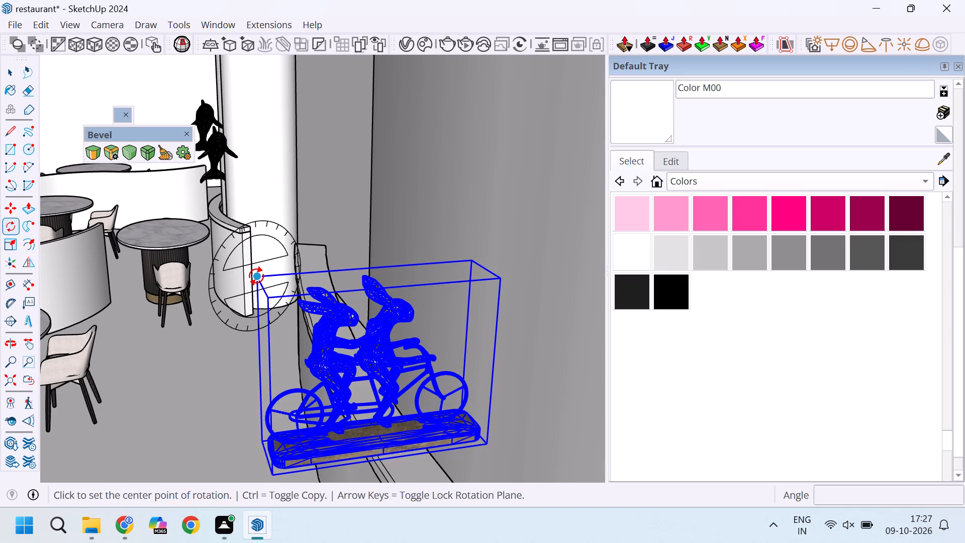
{"action": "key", "text": "Up"}
{"action": "left_click", "coordinate": [259, 278]}
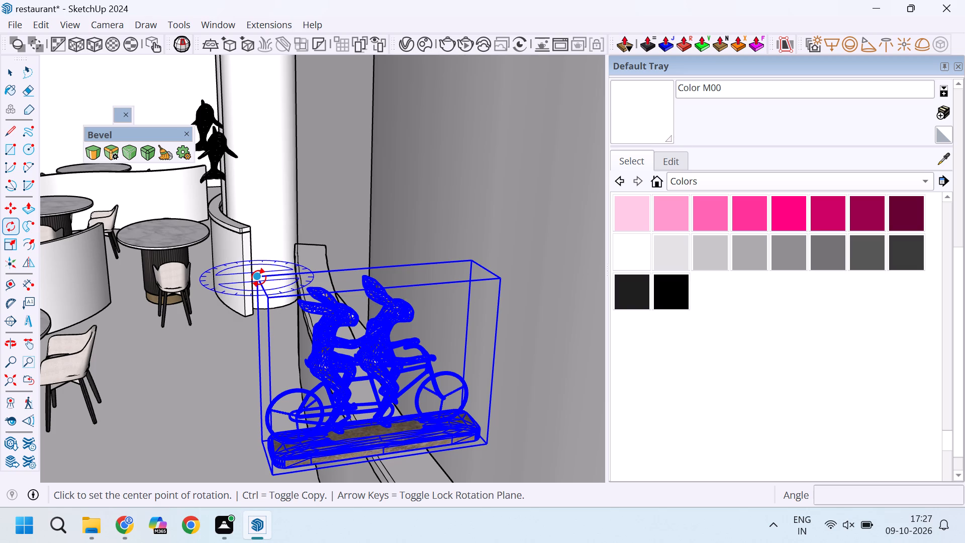
{"action": "left_click", "coordinate": [479, 266]}
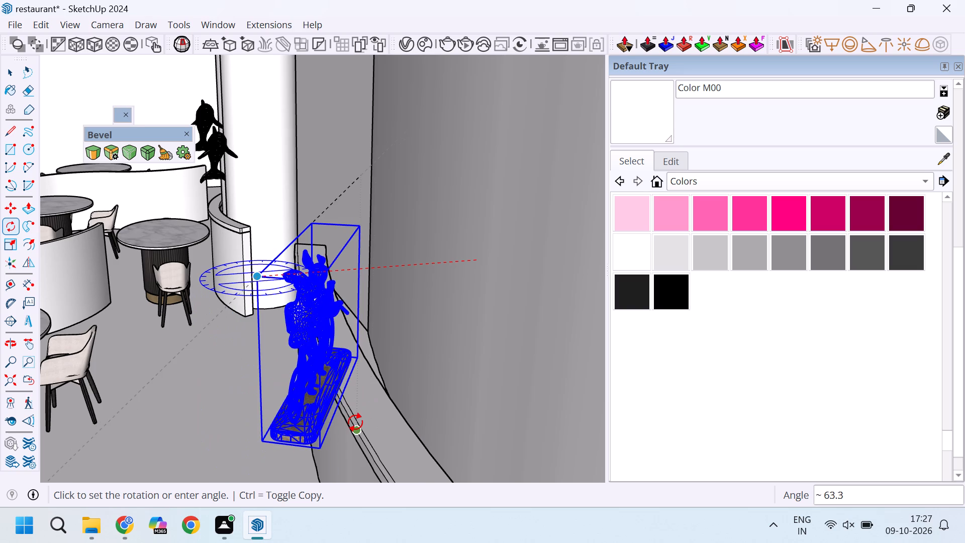
{"action": "type", "text": "90"}
{"action": "key", "text": "Return"}
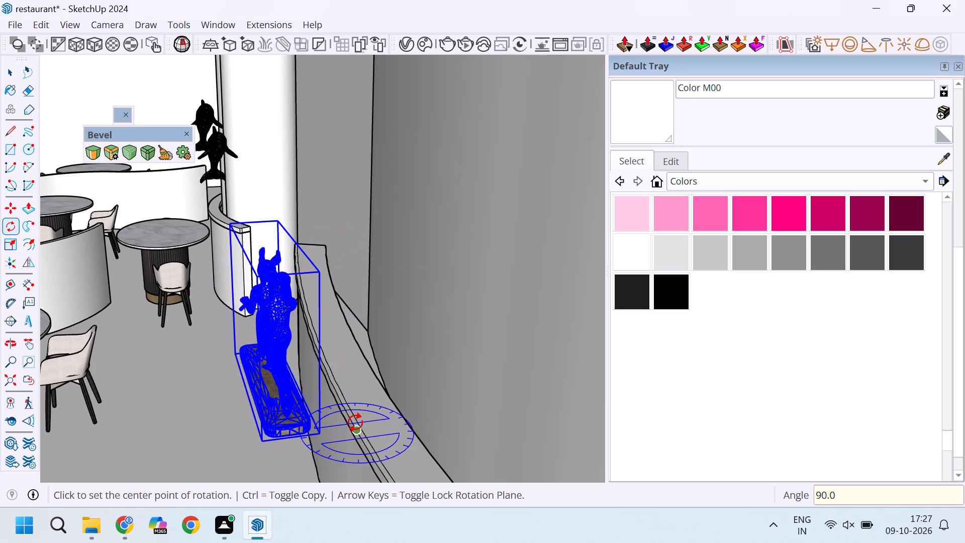
{"action": "key", "text": "space"}
{"action": "left_click", "coordinate": [187, 341]}
Move the rabbit bicycle sculpture so that its base rests on the top ledge of the curved partition.
{"action": "middle_click_drag", "start_coordinate": [312, 369], "coordinate": [373, 365]}
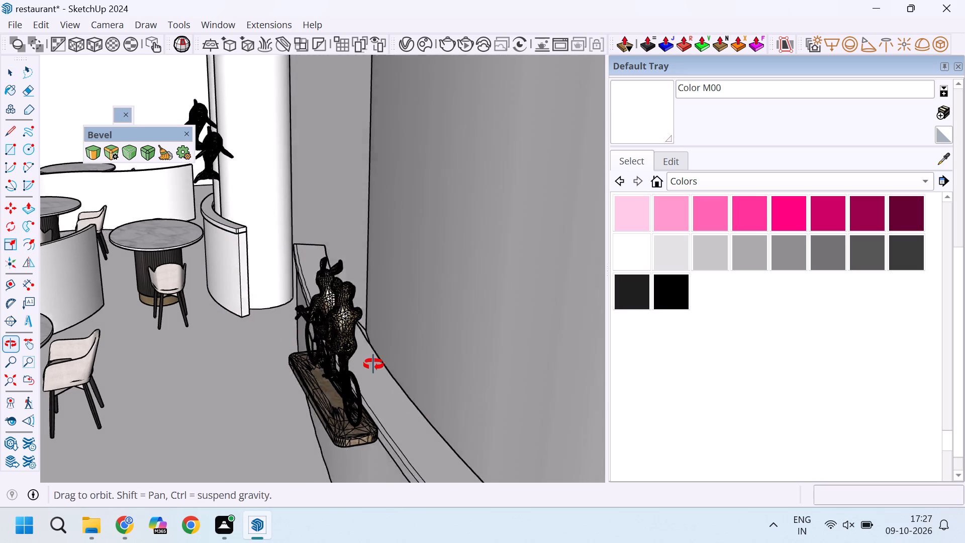
{"action": "middle_click_drag", "start_coordinate": [373, 365], "coordinate": [402, 357]}
{"action": "scroll", "coordinate": [295, 319], "scroll_direction": "down", "scroll_amount": 3}
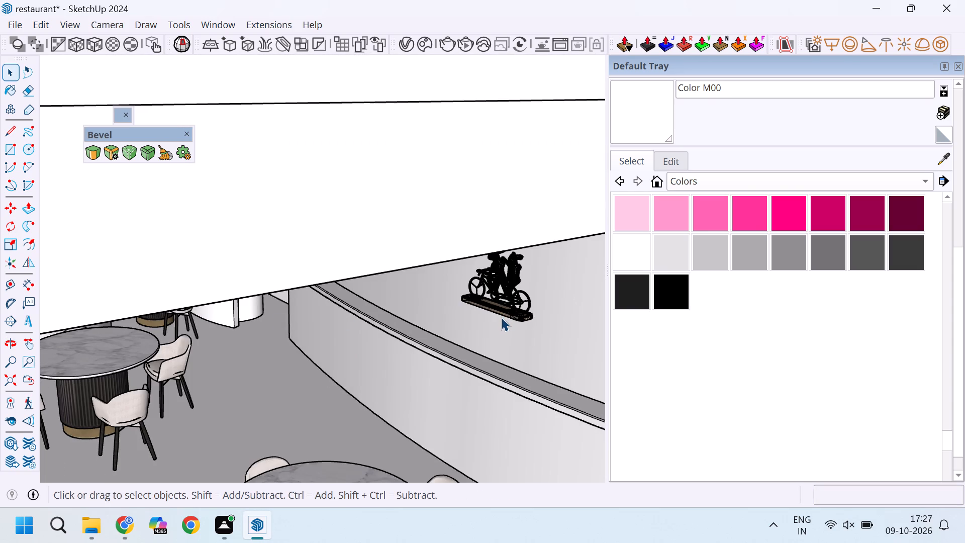
{"action": "scroll", "coordinate": [509, 297], "scroll_direction": "up", "scroll_amount": 9}
{"action": "left_click", "coordinate": [501, 233]}
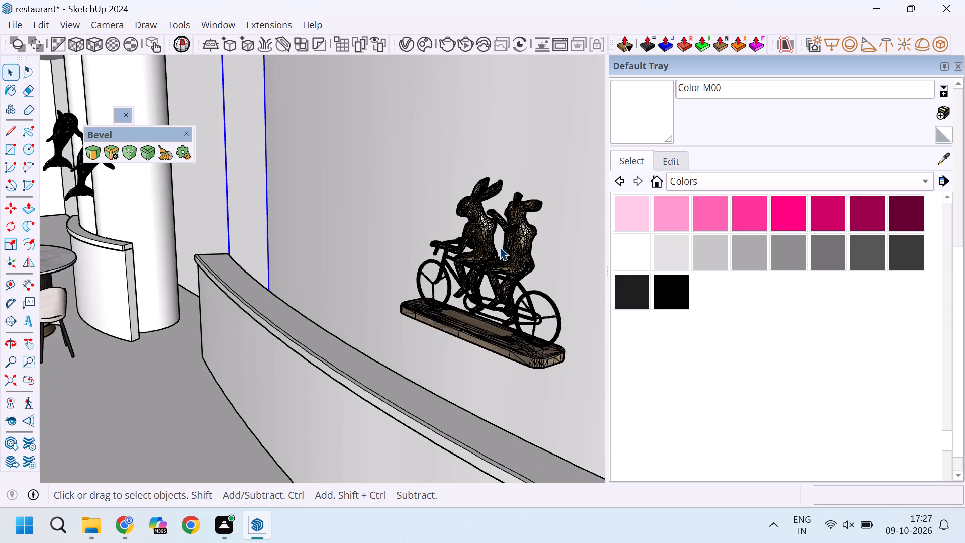
{"action": "scroll", "coordinate": [485, 308], "scroll_direction": "up", "scroll_amount": 4}
{"action": "left_click", "coordinate": [487, 325]}
{"action": "scroll", "coordinate": [372, 323], "scroll_direction": "down", "scroll_amount": 4}
{"action": "scroll", "coordinate": [470, 398], "scroll_direction": "up", "scroll_amount": 5}
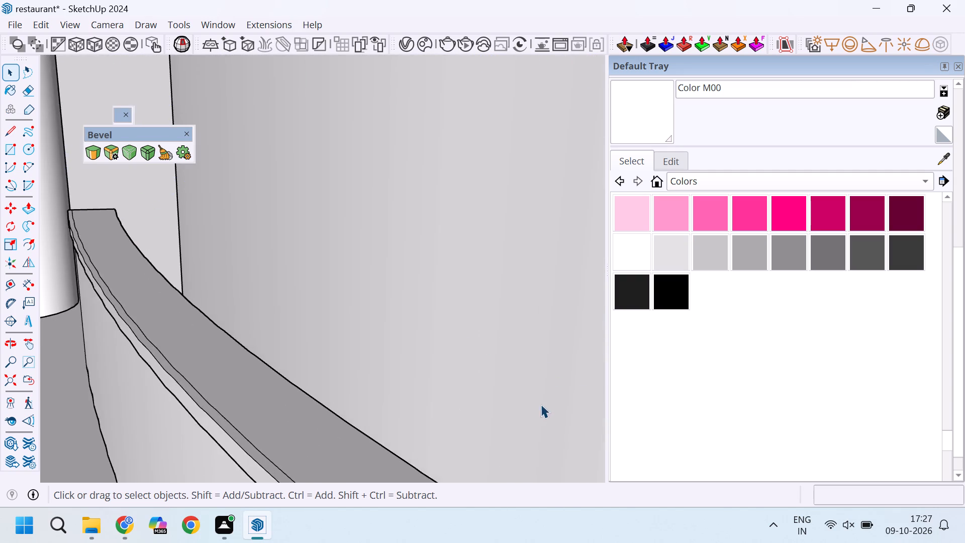
{"action": "scroll", "coordinate": [434, 387], "scroll_direction": "down", "scroll_amount": 3}
{"action": "scroll", "coordinate": [367, 353], "scroll_direction": "up", "scroll_amount": 2}
{"action": "scroll", "coordinate": [370, 351], "scroll_direction": "down", "scroll_amount": 2}
{"action": "scroll", "coordinate": [386, 345], "scroll_direction": "up", "scroll_amount": 2}
{"action": "key", "text": "m"}
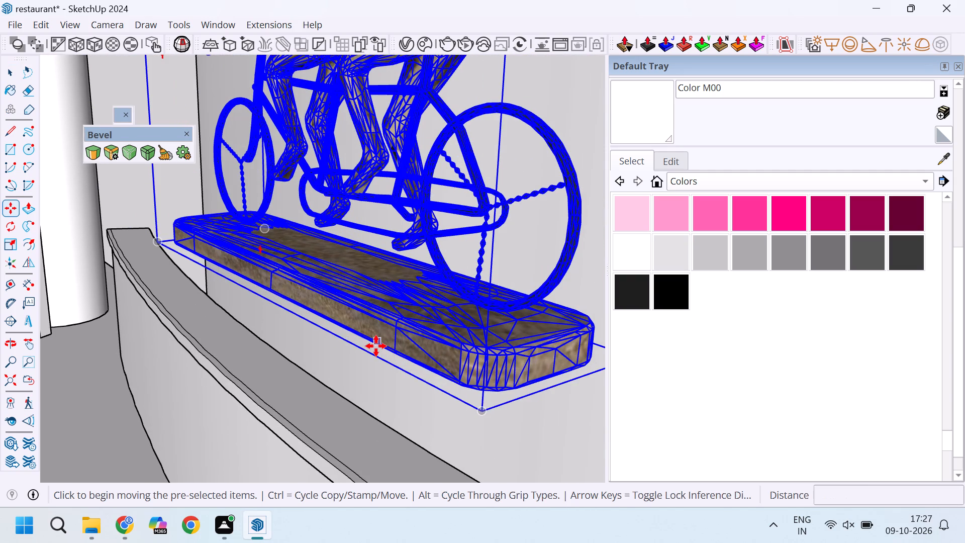
{"action": "left_click", "coordinate": [376, 346]}
{"action": "scroll", "coordinate": [376, 346], "scroll_direction": "down", "scroll_amount": 4}
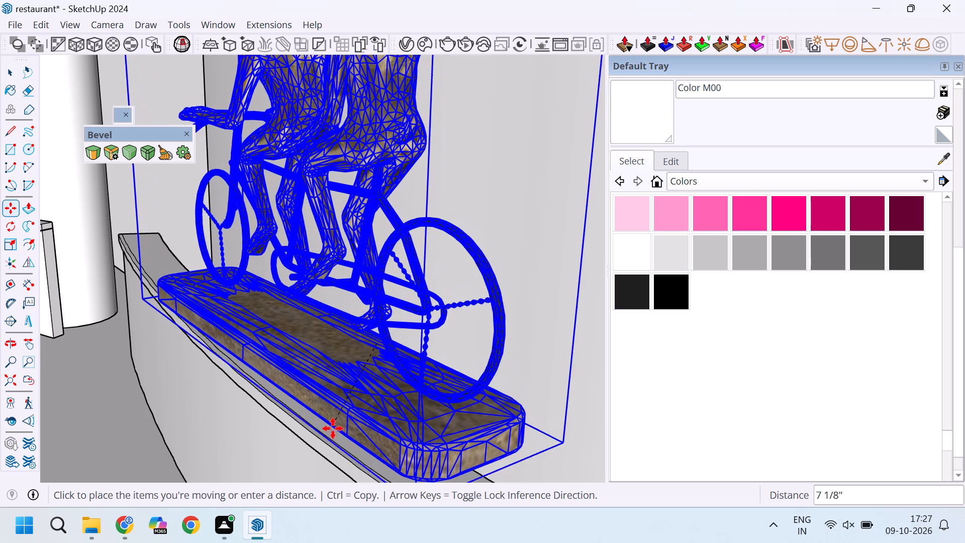
{"action": "middle_click_drag", "start_coordinate": [323, 437], "coordinate": [426, 369]}
{"action": "scroll", "coordinate": [426, 369], "scroll_direction": "down", "scroll_amount": 9}
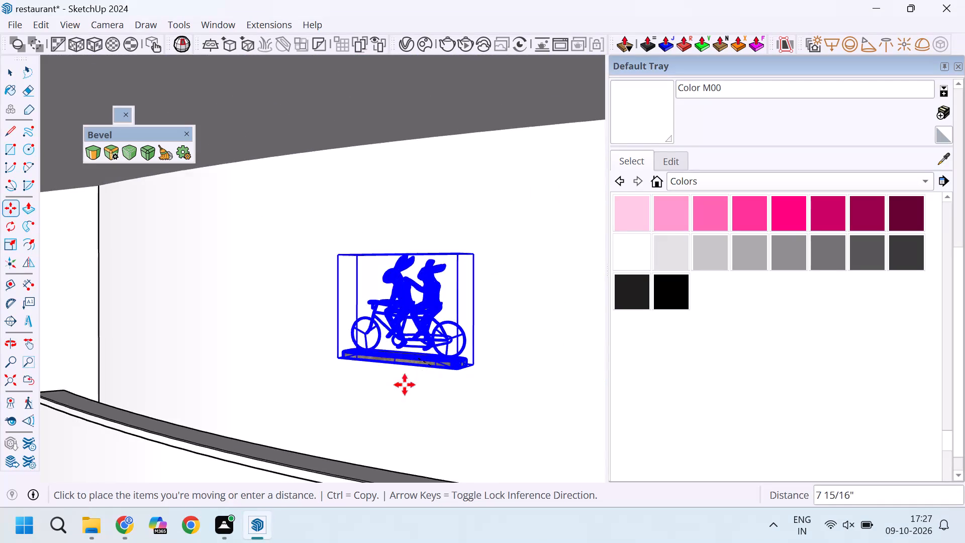
{"action": "scroll", "coordinate": [352, 440], "scroll_direction": "down", "scroll_amount": 5}
{"action": "scroll", "coordinate": [348, 391], "scroll_direction": "down", "scroll_amount": 6}
{"action": "scroll", "coordinate": [347, 424], "scroll_direction": "up", "scroll_amount": 9}
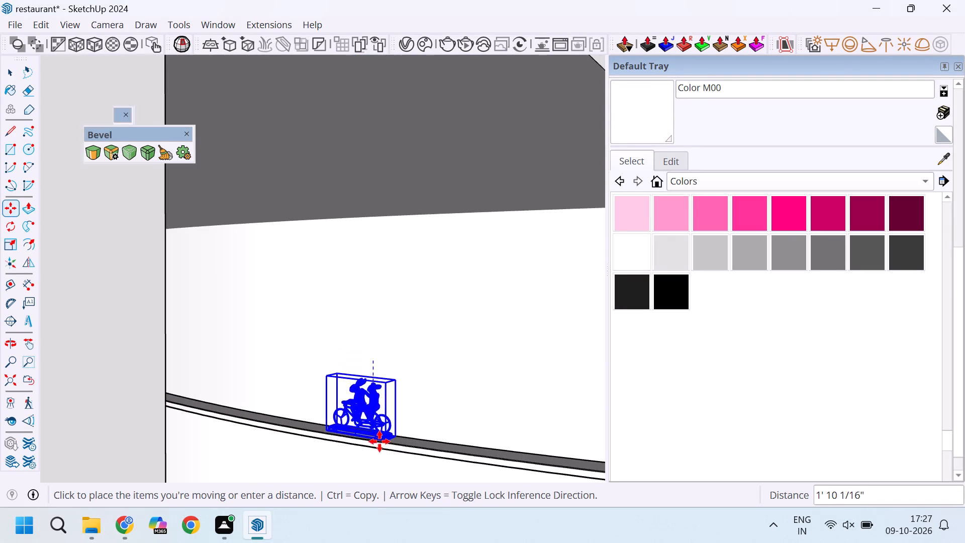
{"action": "scroll", "coordinate": [379, 441], "scroll_direction": "up", "scroll_amount": 16}
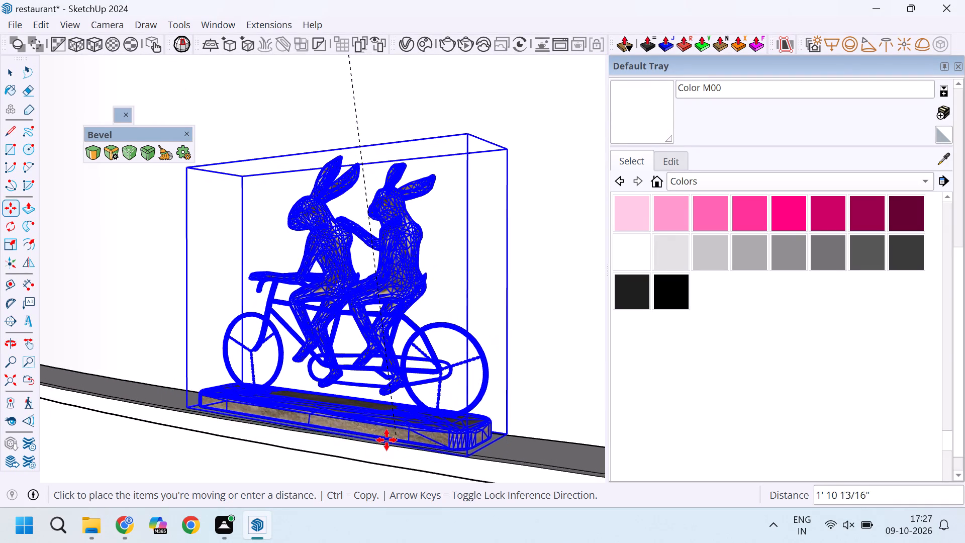
{"action": "left_click", "coordinate": [366, 413]}
Move the sculpture about 2' 4" along the curved ledge, away from the round column.
{"action": "middle_click_drag", "start_coordinate": [397, 430], "coordinate": [286, 407]}
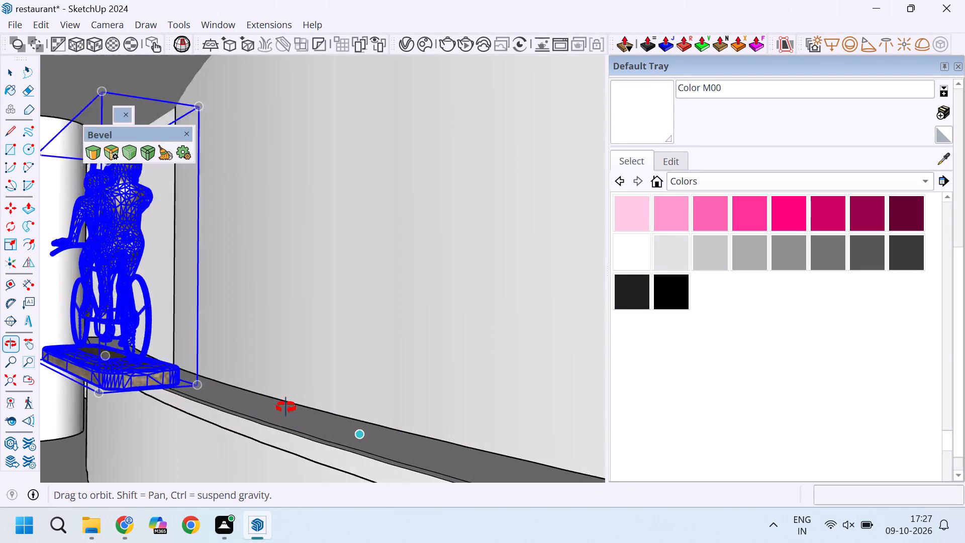
{"action": "middle_click_drag", "start_coordinate": [286, 407], "coordinate": [285, 406]}
{"action": "scroll", "coordinate": [198, 352], "scroll_direction": "up", "scroll_amount": 4}
{"action": "scroll", "coordinate": [201, 367], "scroll_direction": "down", "scroll_amount": 4}
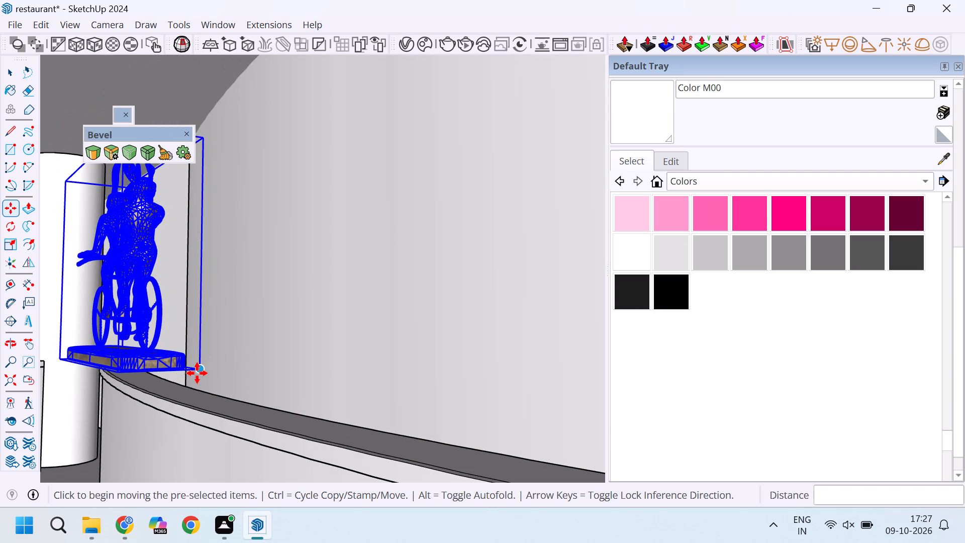
{"action": "left_click", "coordinate": [197, 373]}
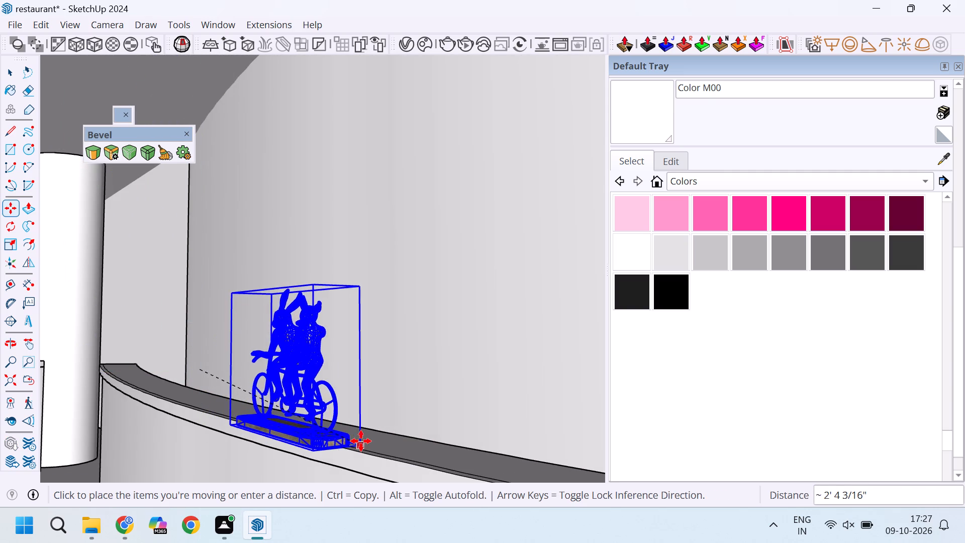
{"action": "left_click", "coordinate": [361, 441]}
Shift the sculpture sideways across the ledge toward the curved wall so that its base sits over the ledge.
{"action": "middle_click_drag", "start_coordinate": [424, 462], "coordinate": [281, 440]}
{"action": "scroll", "coordinate": [288, 432], "scroll_direction": "up", "scroll_amount": 6}
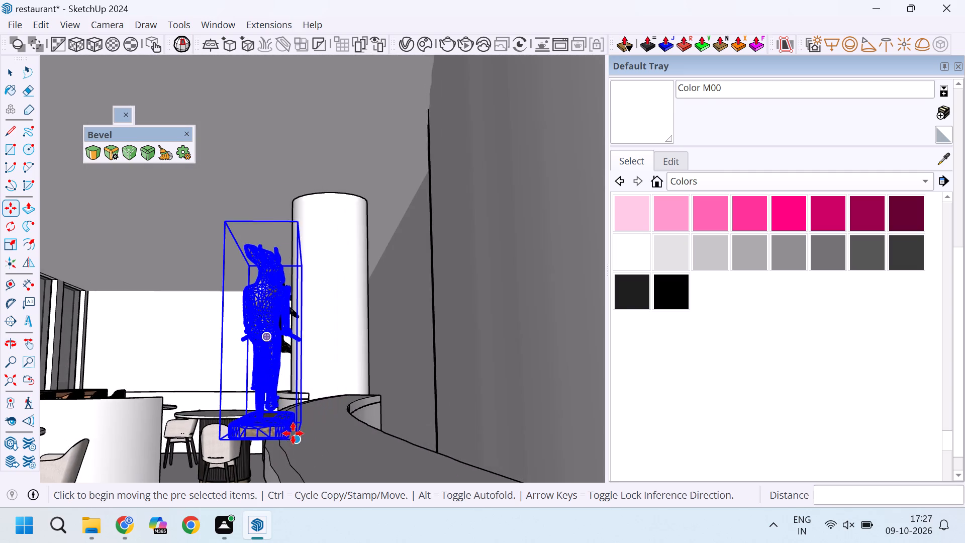
{"action": "scroll", "coordinate": [299, 435], "scroll_direction": "up", "scroll_amount": 1}
{"action": "left_click", "coordinate": [299, 435]}
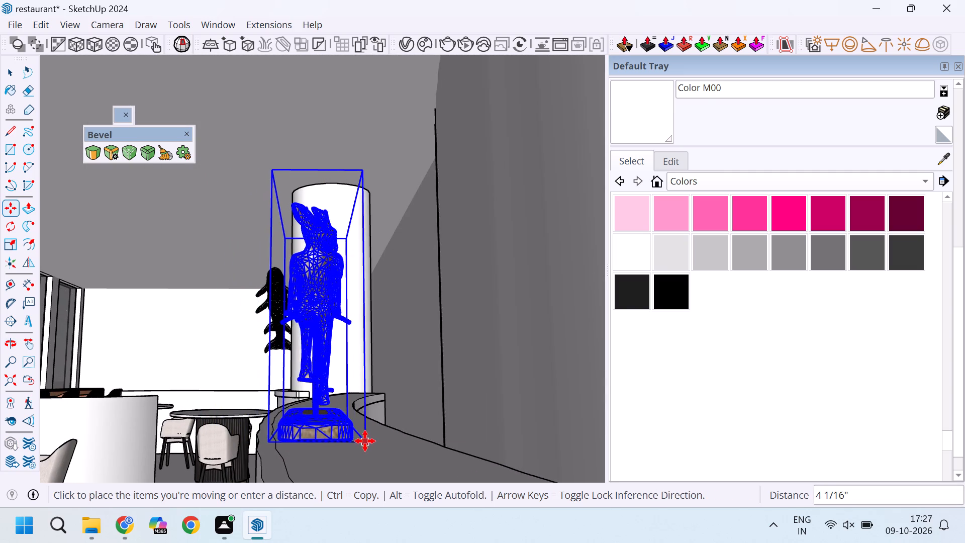
{"action": "left_click", "coordinate": [390, 441]}
{"action": "key", "text": "space"}
Open the sculpture for editing and soften the rear rabbit's edges at 20 degrees with Smooth normals and Soften coplanar enabled.
{"action": "scroll", "coordinate": [329, 389], "scroll_direction": "down", "scroll_amount": 6}
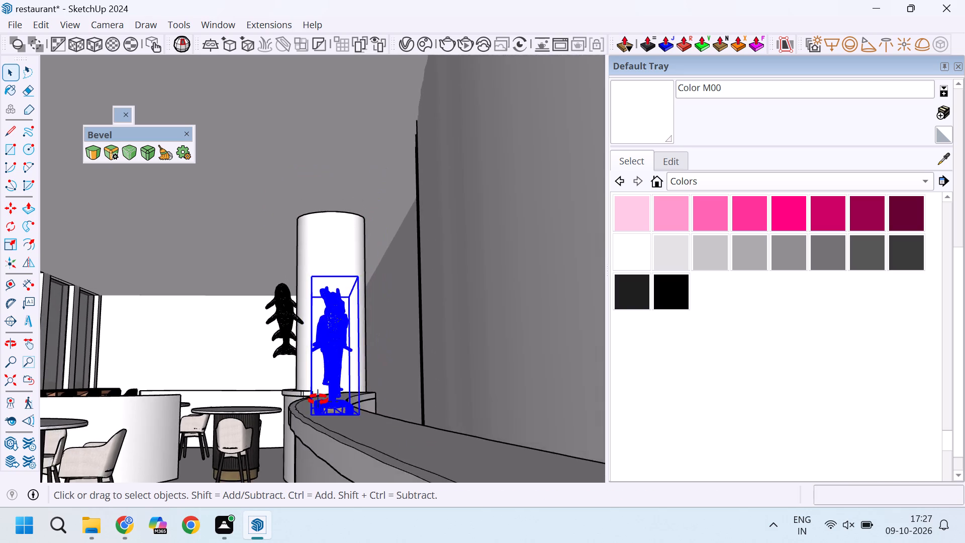
{"action": "middle_click_drag", "start_coordinate": [319, 400], "coordinate": [432, 454]}
{"action": "triple_click", "coordinate": [429, 366]}
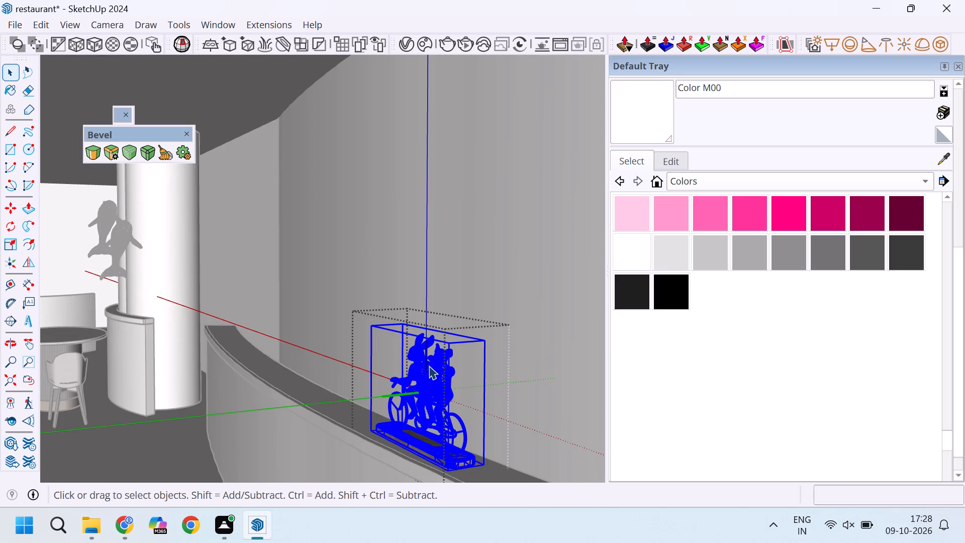
{"action": "scroll", "coordinate": [760, 217], "scroll_direction": "up", "scroll_amount": 7}
{"action": "scroll", "coordinate": [701, 121], "scroll_direction": "up", "scroll_amount": 4}
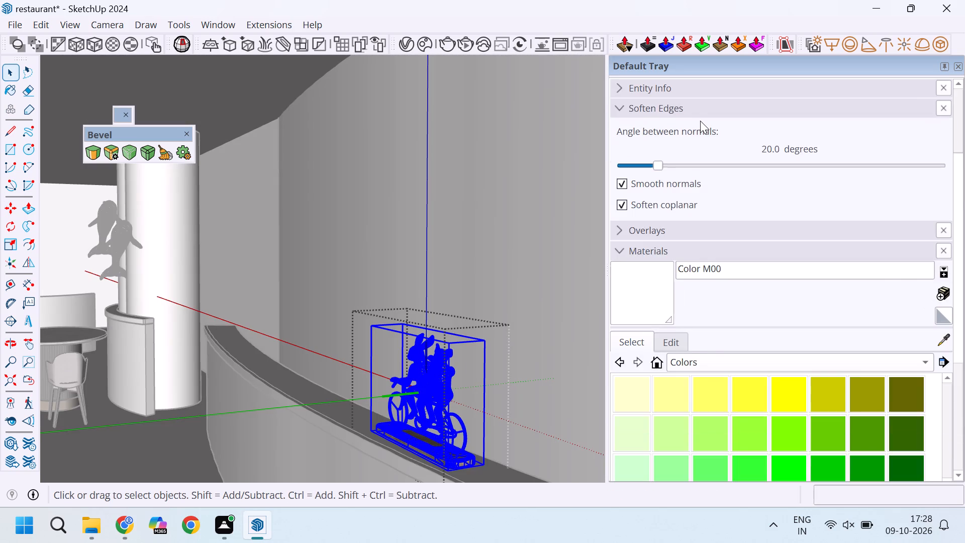
{"action": "scroll", "coordinate": [700, 121], "scroll_direction": "up", "scroll_amount": 5}
{"action": "double_click", "coordinate": [419, 371]}
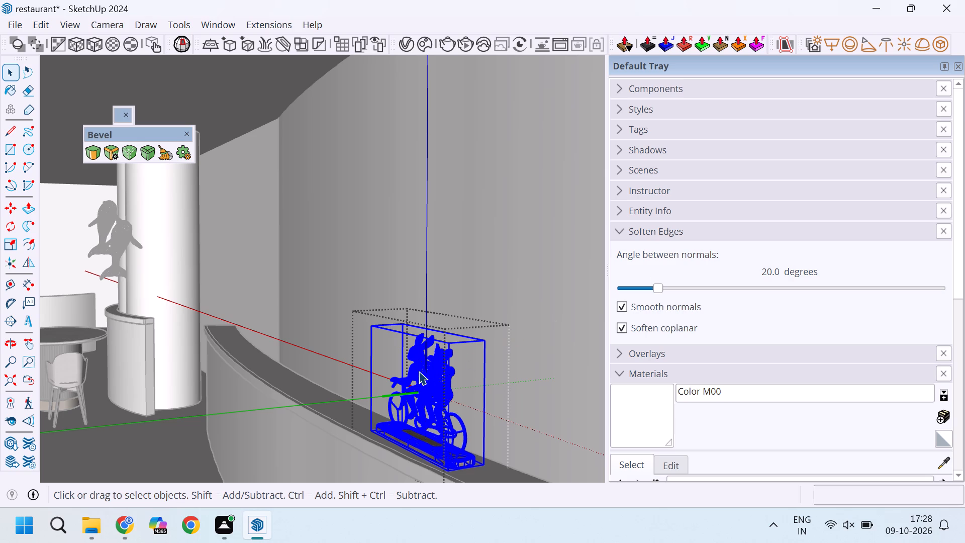
{"action": "left_click", "coordinate": [430, 370]}
{"action": "triple_click", "coordinate": [438, 370]}
{"action": "left_click", "coordinate": [438, 370]}
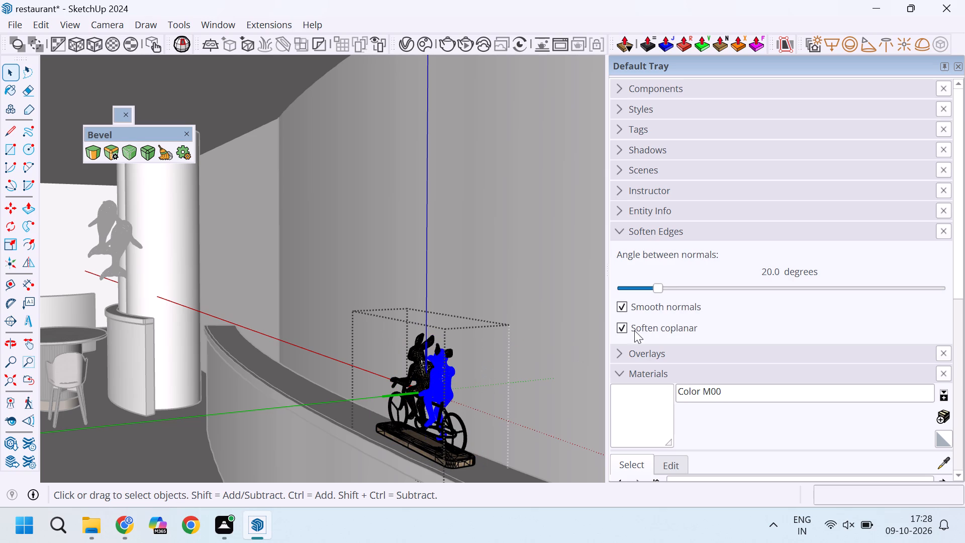
{"action": "left_click", "coordinate": [620, 324]}
{"action": "left_click", "coordinate": [624, 330]}
Soften the front rabbit's edges at 20 degrees with Smooth normals and Soften coplanar enabled.
{"action": "left_click", "coordinate": [397, 278]}
{"action": "triple_click", "coordinate": [418, 368]}
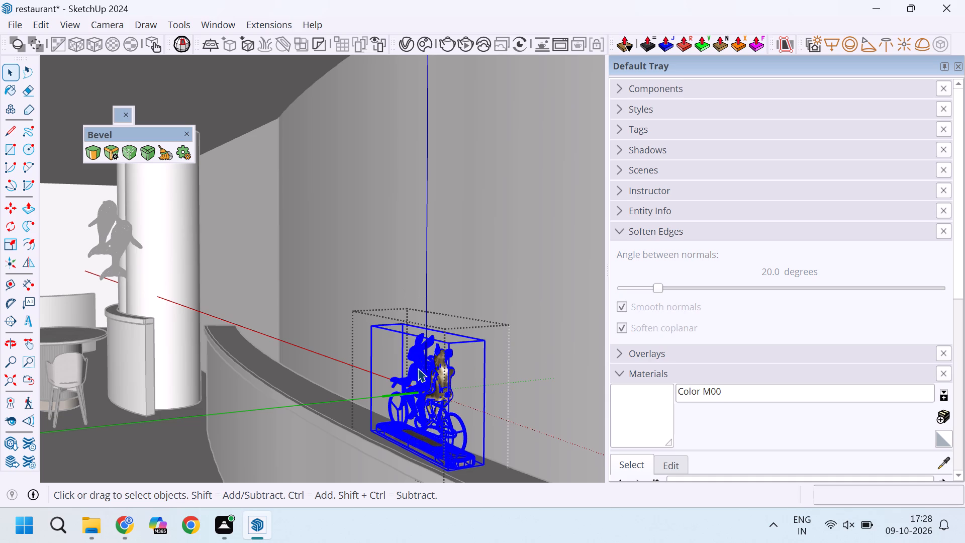
{"action": "left_click", "coordinate": [418, 368]}
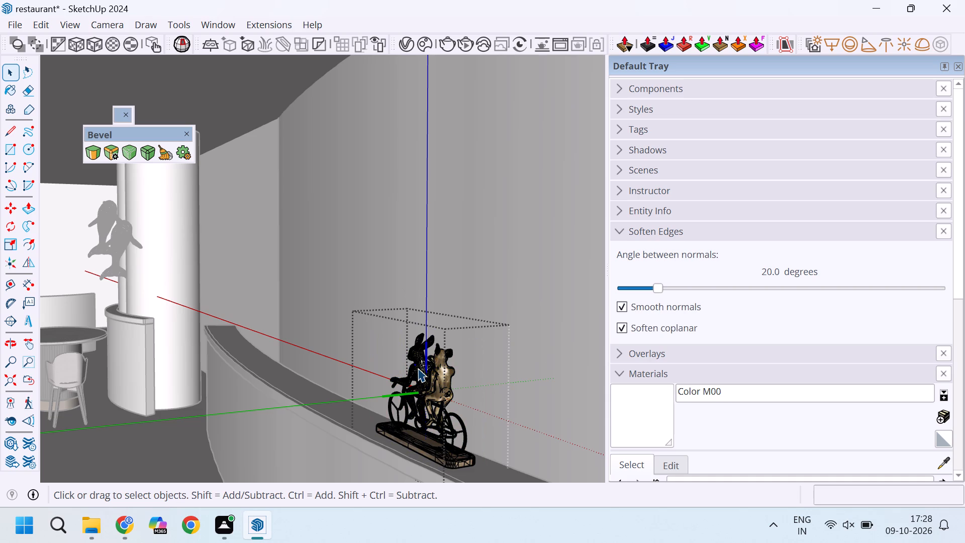
{"action": "double_click", "coordinate": [425, 355]}
{"action": "triple_click", "coordinate": [420, 364]}
{"action": "left_click", "coordinate": [420, 364]}
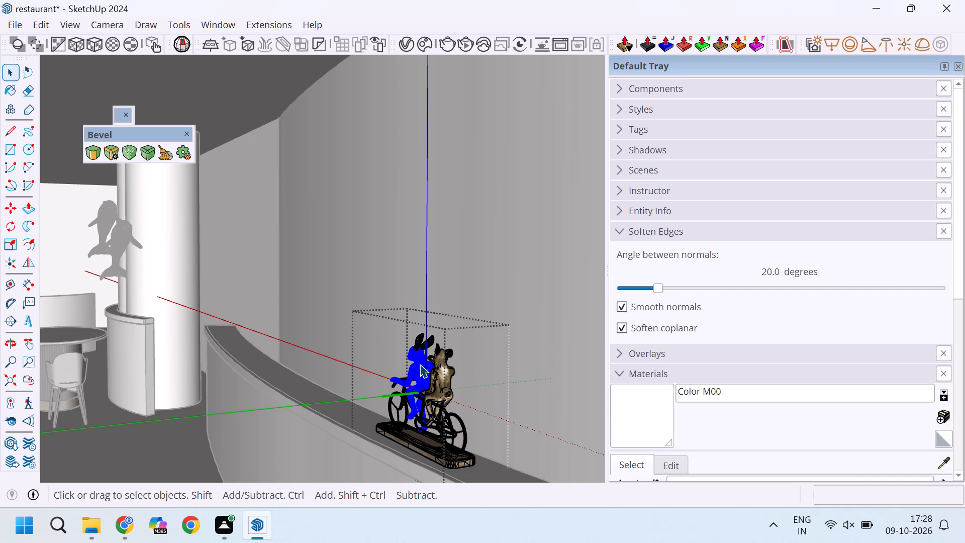
{"action": "left_click", "coordinate": [626, 328]}
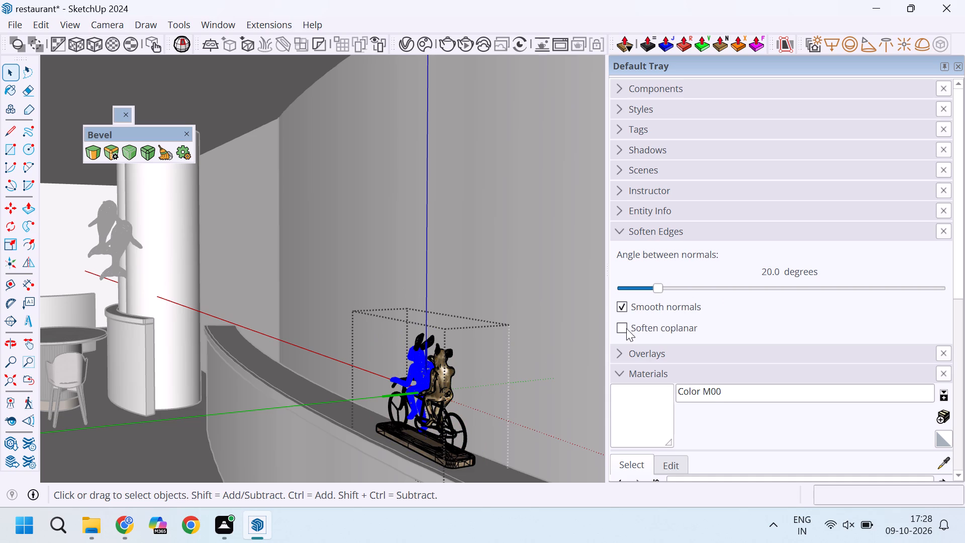
{"action": "left_click", "coordinate": [626, 328]}
{"action": "left_click", "coordinate": [397, 276]}
{"action": "scroll", "coordinate": [415, 378], "scroll_direction": "up", "scroll_amount": 5}
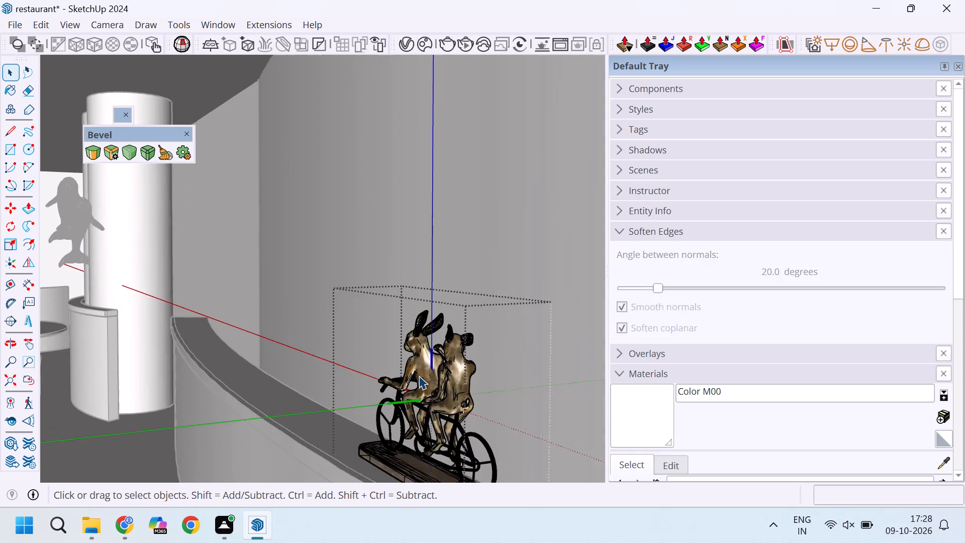
Soften the edges of the front rabbit's two ears at 20 degrees with Smooth normals and Soften coplanar enabled.
{"action": "scroll", "coordinate": [432, 357], "scroll_direction": "up", "scroll_amount": 3}
{"action": "triple_click", "coordinate": [420, 298]}
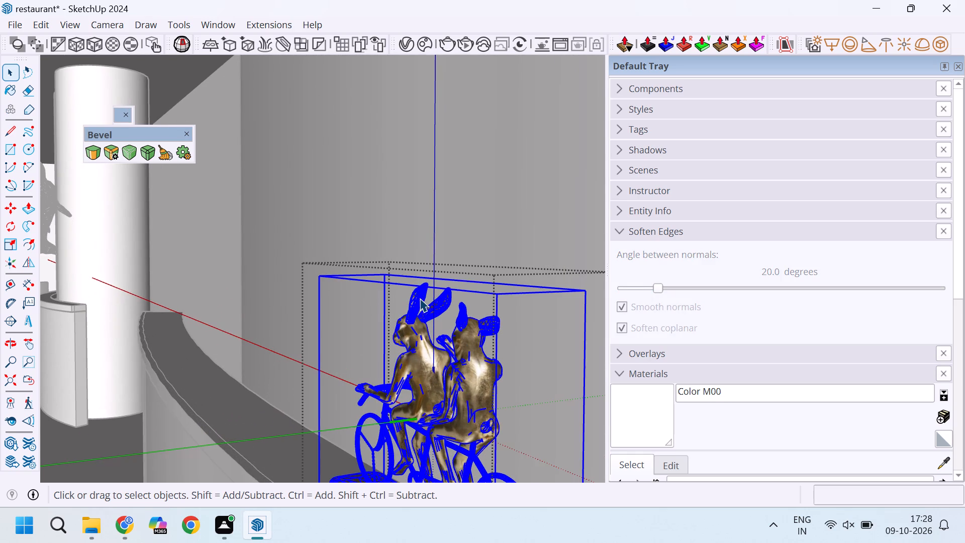
{"action": "left_click", "coordinate": [420, 298]}
{"action": "triple_click", "coordinate": [420, 298]}
{"action": "left_click", "coordinate": [420, 298]}
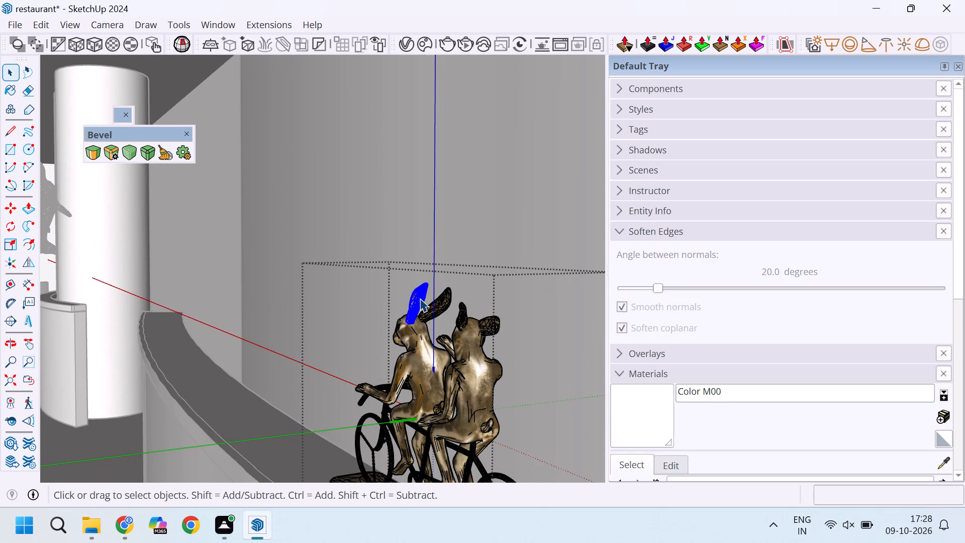
{"action": "triple_click", "coordinate": [446, 298], "text": "ctrl"}
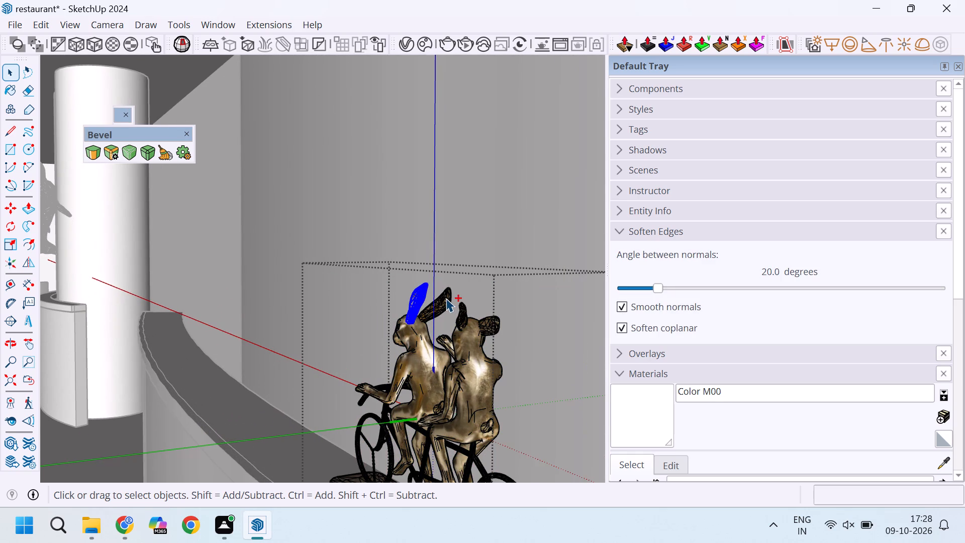
{"action": "left_click", "coordinate": [624, 326]}
{"action": "left_click", "coordinate": [624, 326]}
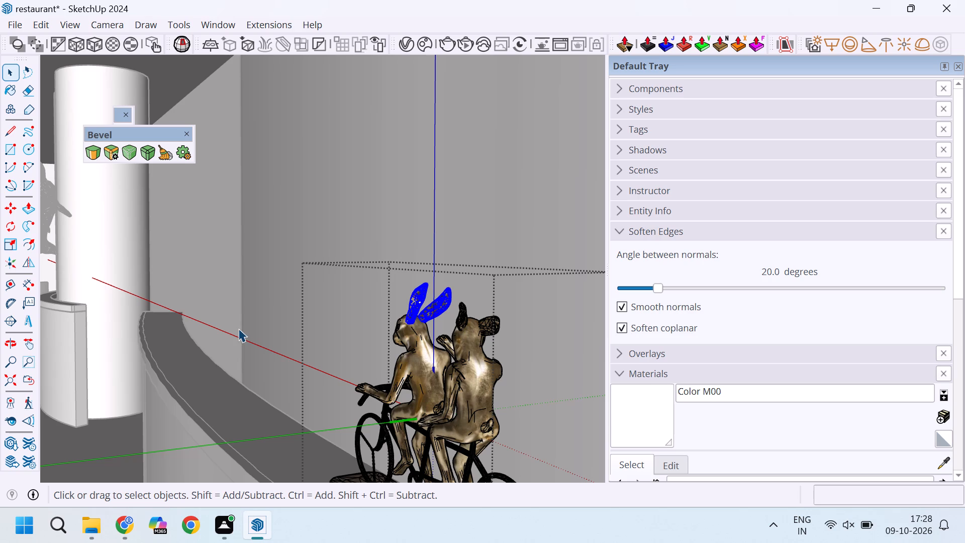
{"action": "left_click", "coordinate": [246, 345]}
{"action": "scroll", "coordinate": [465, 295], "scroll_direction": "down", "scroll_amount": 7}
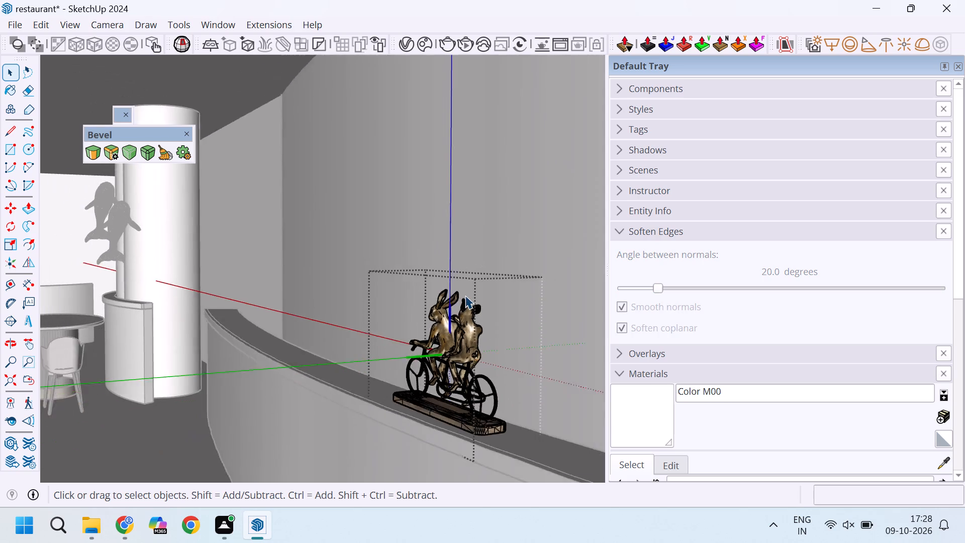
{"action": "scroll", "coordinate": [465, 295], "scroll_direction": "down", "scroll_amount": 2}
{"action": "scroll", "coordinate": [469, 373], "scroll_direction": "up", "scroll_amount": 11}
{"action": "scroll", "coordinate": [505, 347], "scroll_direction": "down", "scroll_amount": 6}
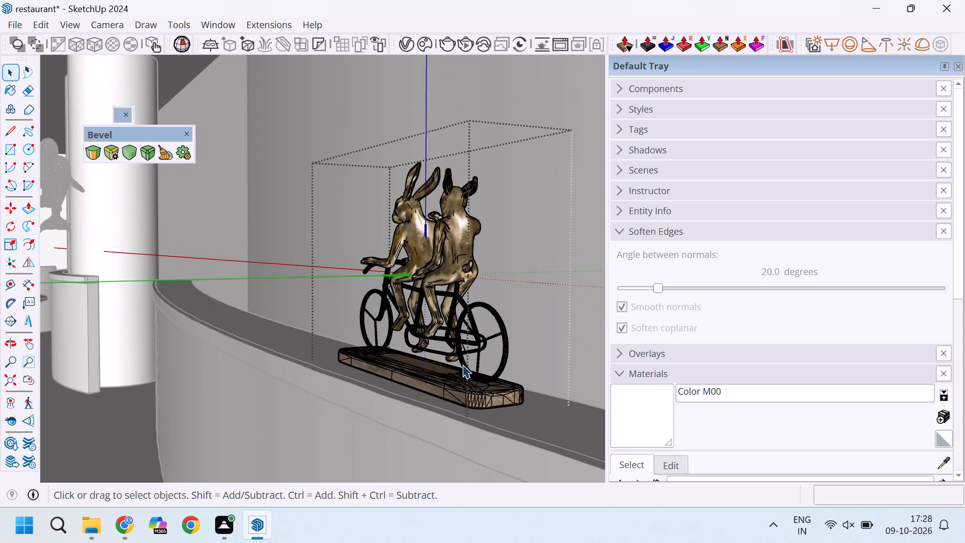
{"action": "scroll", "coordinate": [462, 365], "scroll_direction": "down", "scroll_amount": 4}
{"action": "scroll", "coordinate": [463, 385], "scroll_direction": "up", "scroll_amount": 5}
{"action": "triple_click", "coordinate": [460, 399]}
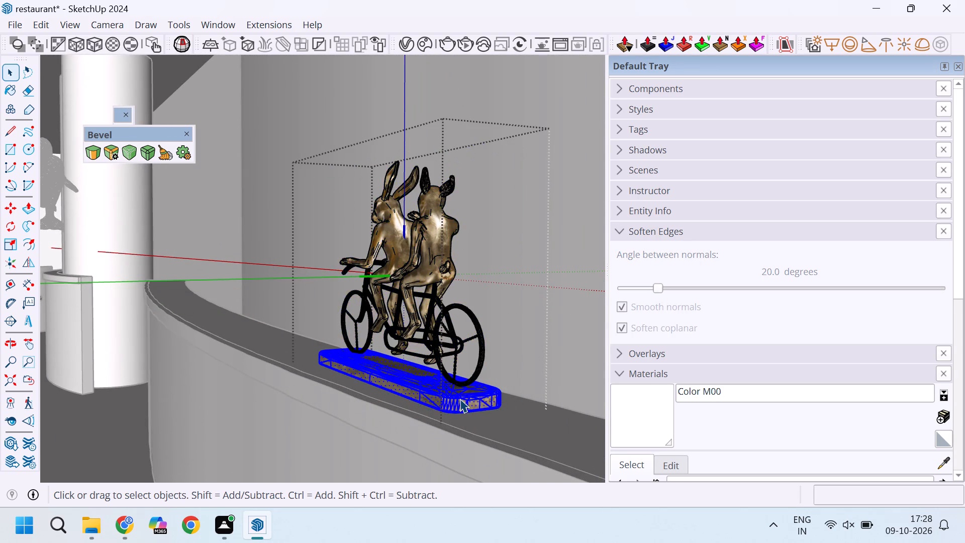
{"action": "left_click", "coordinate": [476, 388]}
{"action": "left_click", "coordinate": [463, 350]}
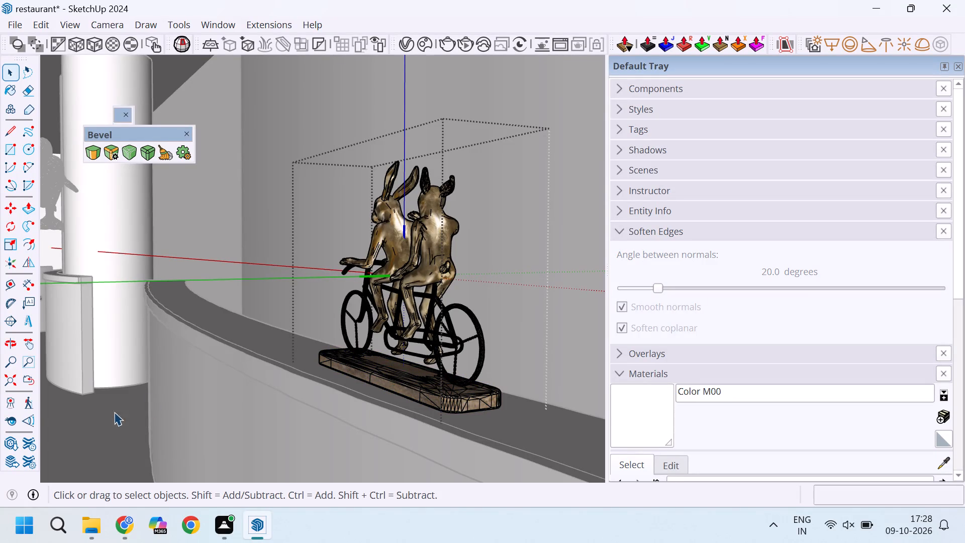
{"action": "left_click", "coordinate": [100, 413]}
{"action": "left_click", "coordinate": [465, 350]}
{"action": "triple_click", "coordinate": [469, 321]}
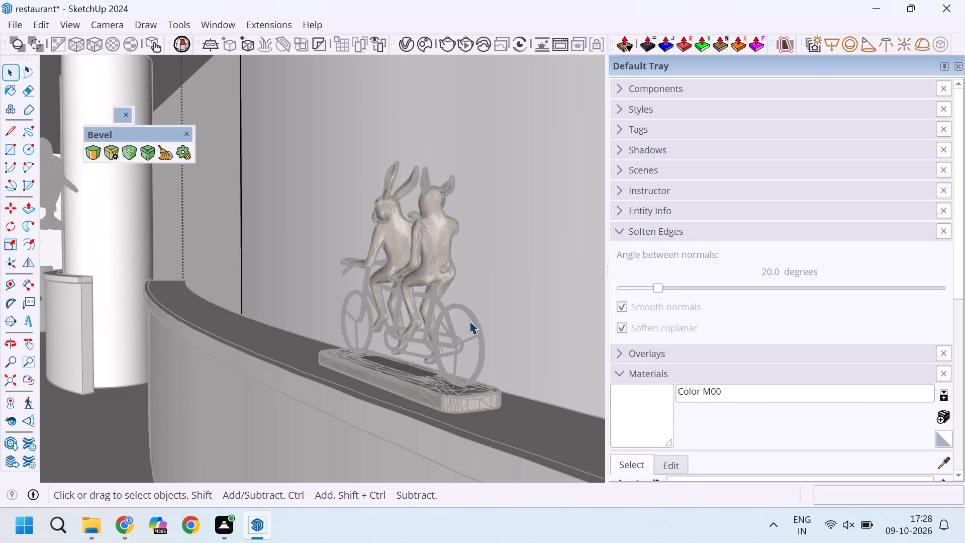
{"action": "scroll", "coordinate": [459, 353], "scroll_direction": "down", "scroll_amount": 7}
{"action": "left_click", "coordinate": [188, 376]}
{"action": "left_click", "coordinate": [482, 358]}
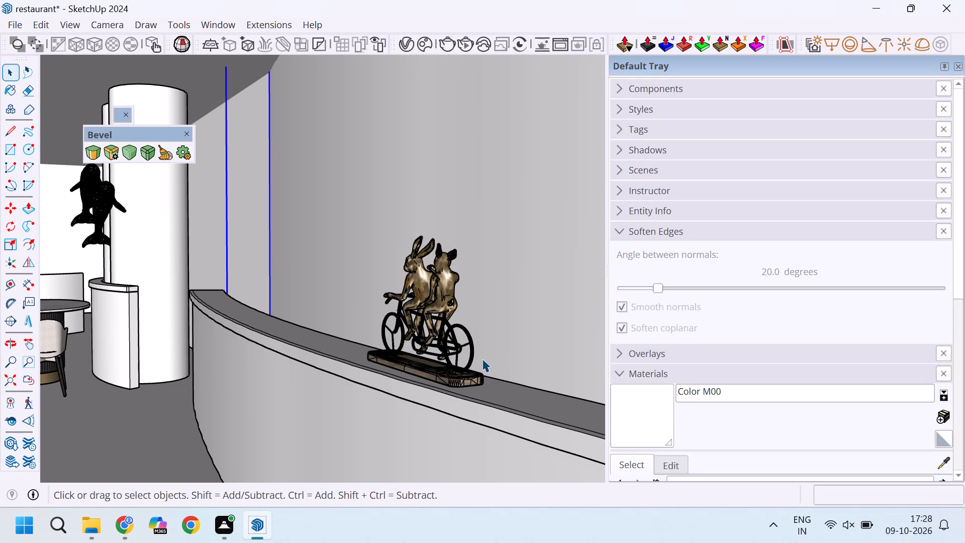
Open the sculpture component and soften the whole nested rabbit, bicycle and base model at 50.8 degrees with smooth normals and soften coplanar.
{"action": "left_click", "coordinate": [460, 350]}
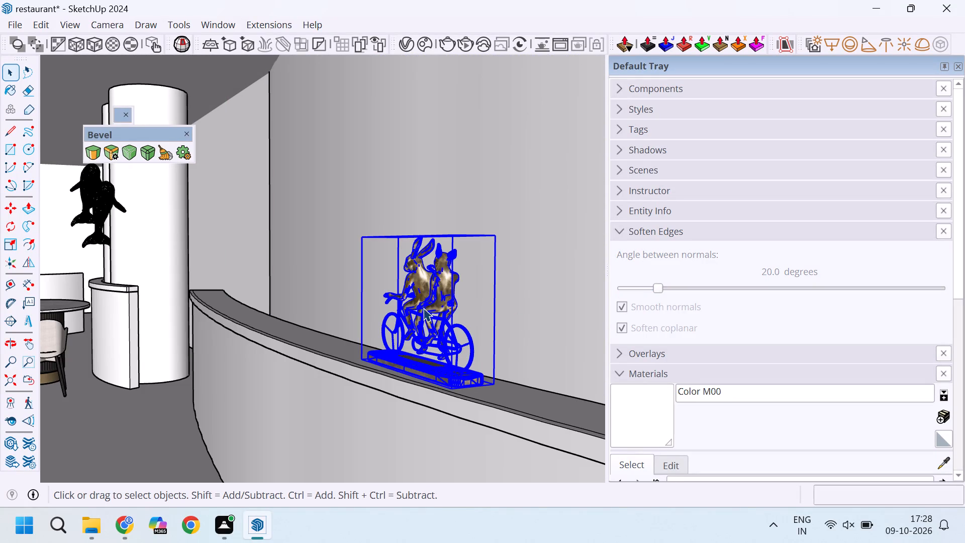
{"action": "right_click", "coordinate": [423, 308]}
{"action": "double_click", "coordinate": [407, 303]}
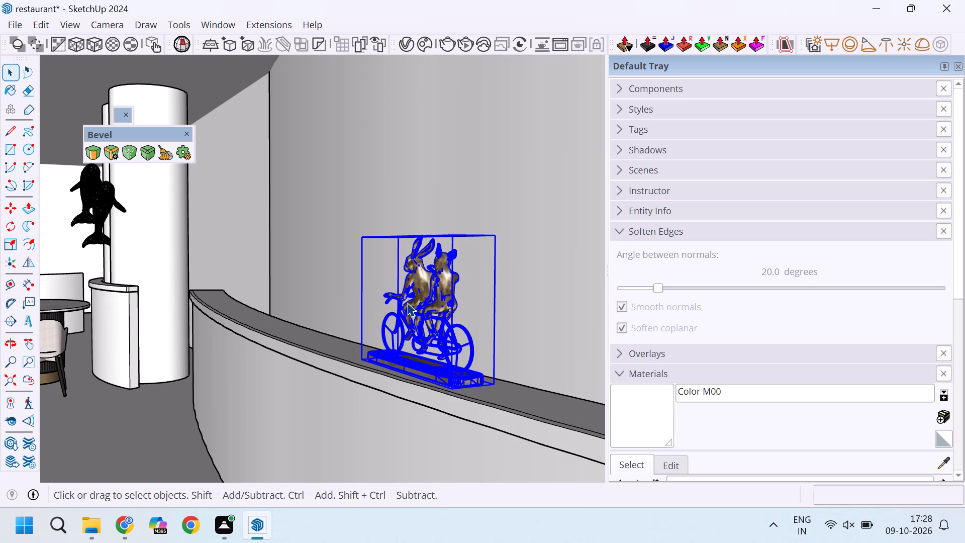
{"action": "double_click", "coordinate": [448, 305]}
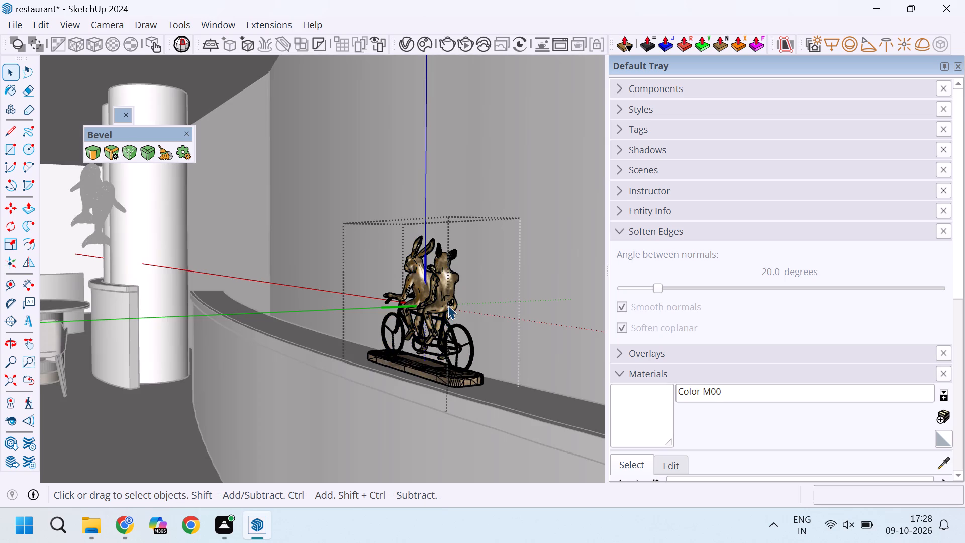
{"action": "left_click", "coordinate": [442, 319]}
{"action": "right_click", "coordinate": [442, 320]}
{"action": "right_click", "coordinate": [442, 320]}
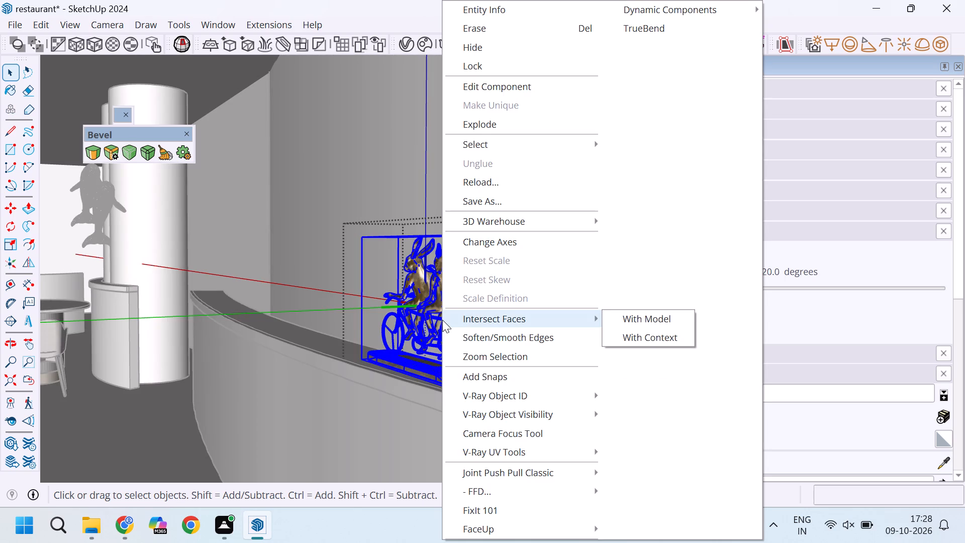
{"action": "left_click", "coordinate": [493, 335]}
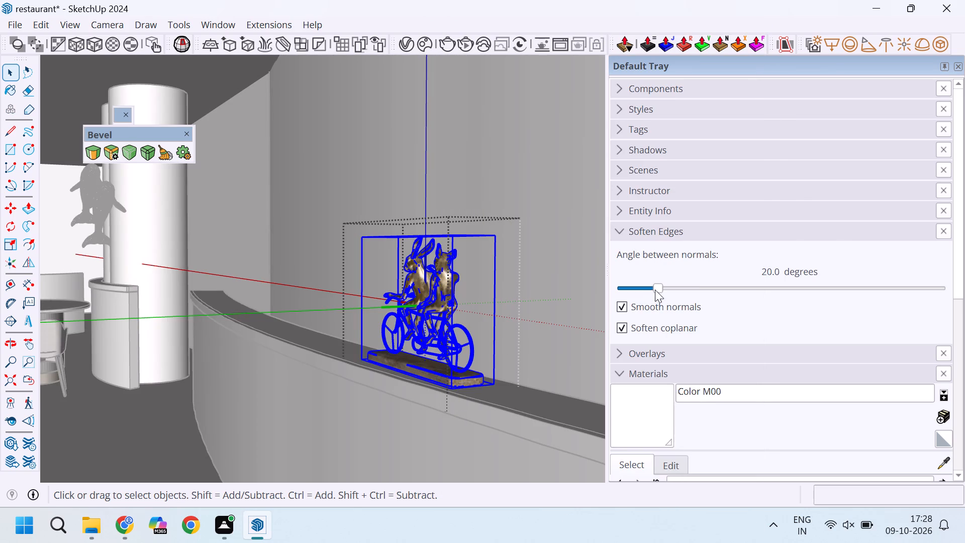
{"action": "left_click_drag", "start_coordinate": [655, 290], "coordinate": [684, 284]}
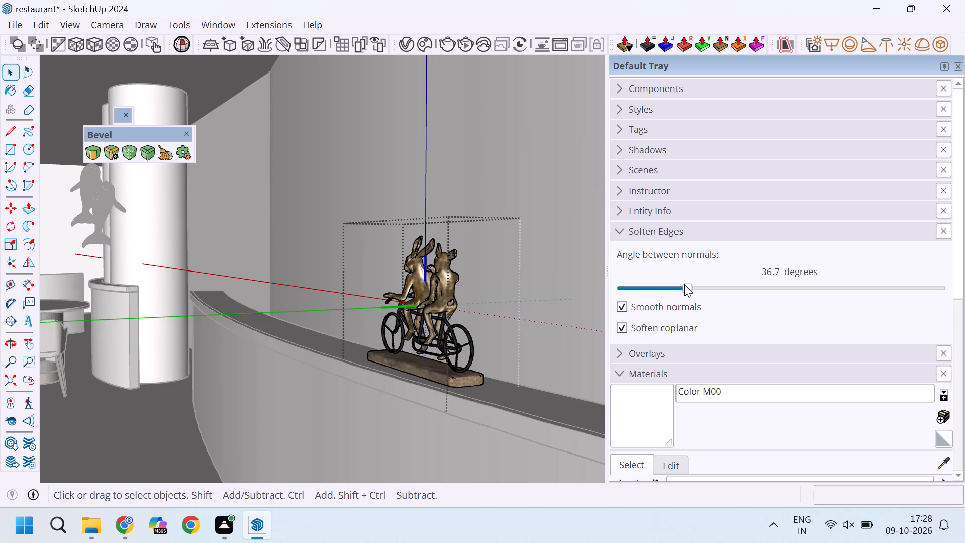
{"action": "left_click_drag", "start_coordinate": [684, 284], "coordinate": [707, 284]}
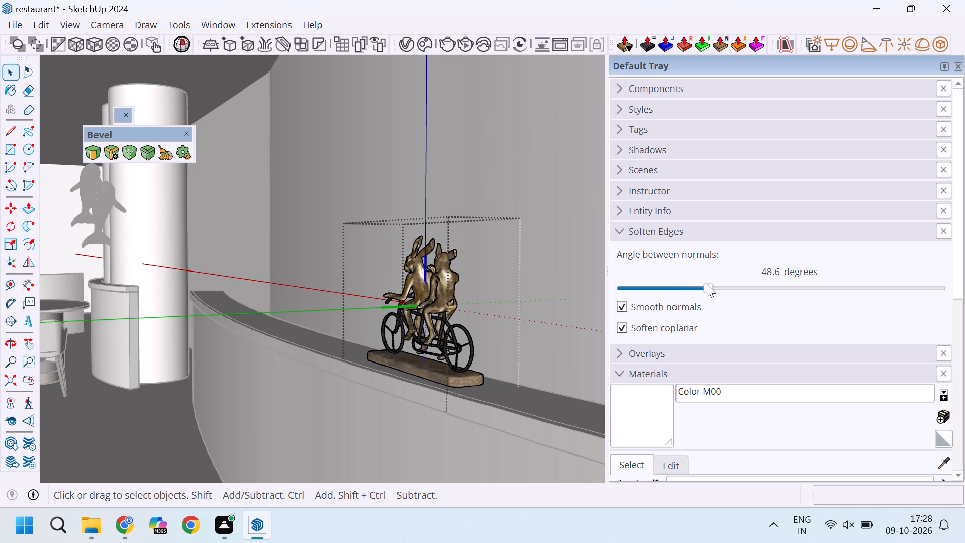
{"action": "left_click_drag", "start_coordinate": [707, 284], "coordinate": [709, 284]}
{"action": "key", "text": "space"}
{"action": "left_click", "coordinate": [150, 396]}
{"action": "left_click", "coordinate": [169, 420]}
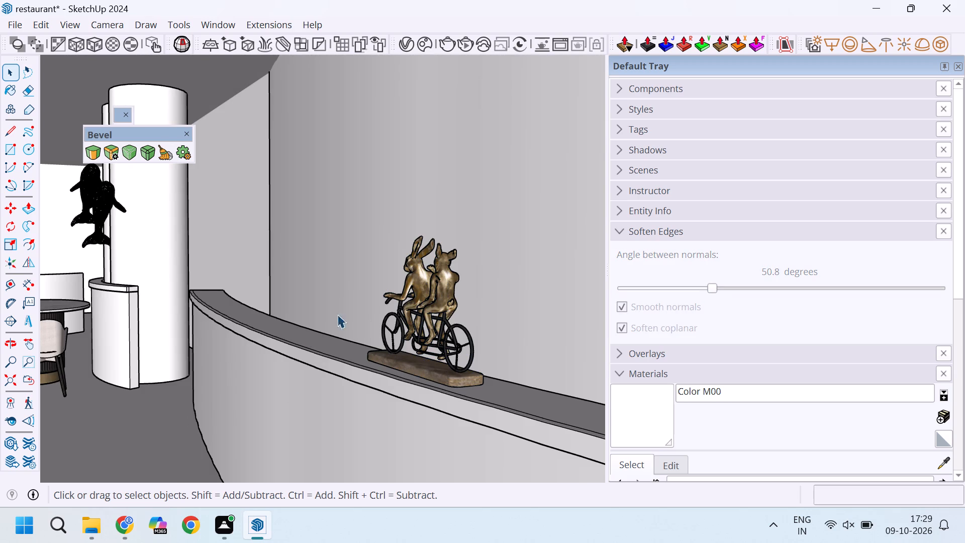
Examine the sculpture's placement on the curved ledge and the overall restaurant interior from outside the open side.
{"action": "scroll", "coordinate": [359, 310], "scroll_direction": "down", "scroll_amount": 11}
{"action": "middle_click_drag", "start_coordinate": [449, 333], "coordinate": [386, 404]}
{"action": "scroll", "coordinate": [385, 403], "scroll_direction": "down", "scroll_amount": 4}
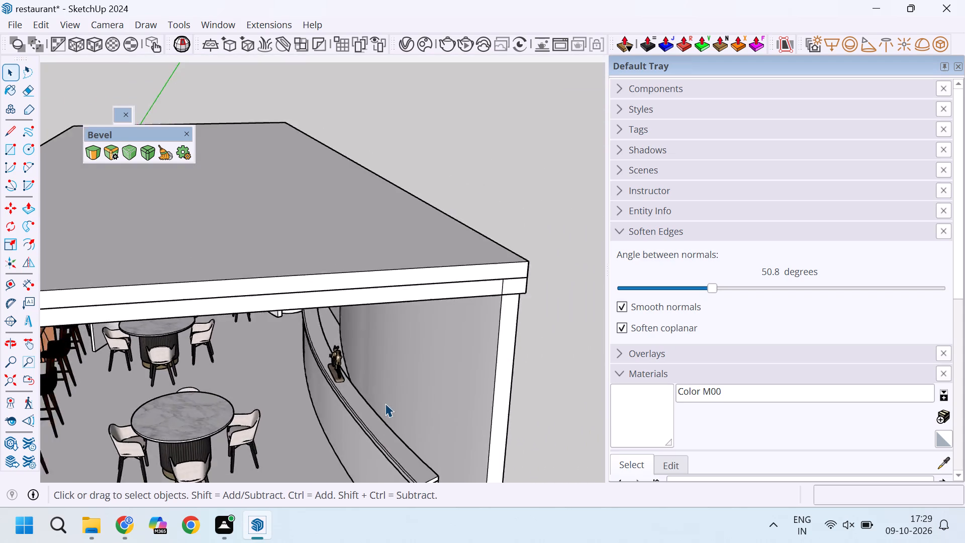
{"action": "left_click", "coordinate": [496, 273]}
{"action": "scroll", "coordinate": [425, 334], "scroll_direction": "up", "scroll_amount": 3}
{"action": "middle_click_drag", "start_coordinate": [381, 432], "coordinate": [370, 368]}
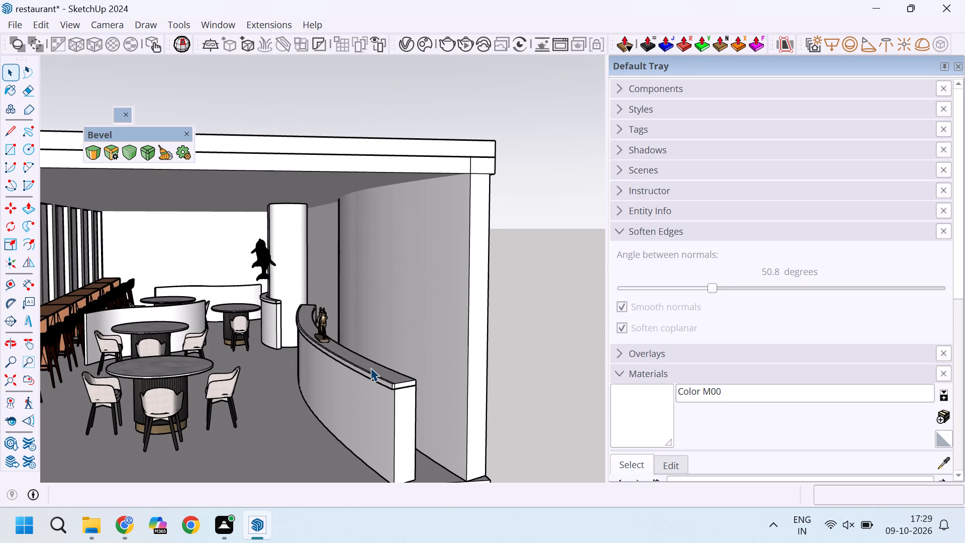
{"action": "scroll", "coordinate": [333, 266], "scroll_direction": "up", "scroll_amount": 4}
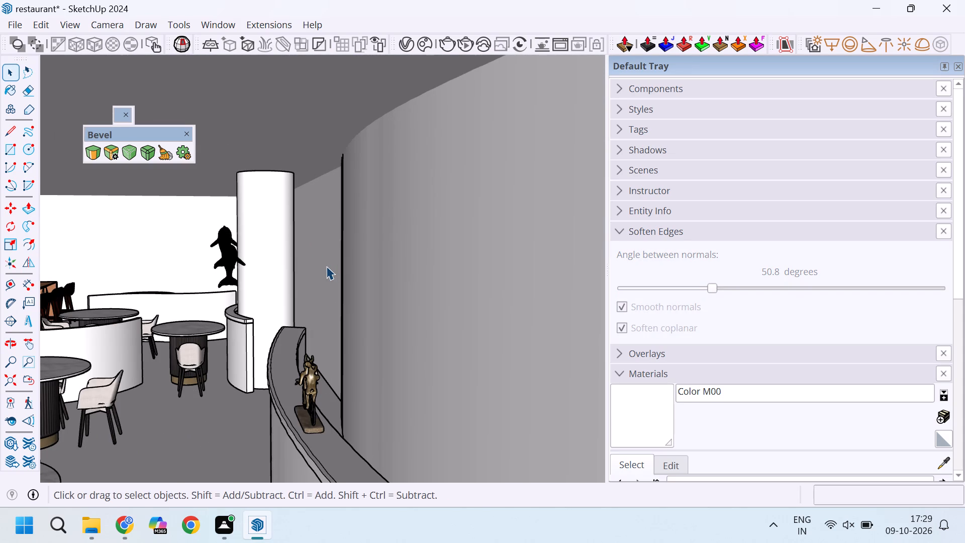
{"action": "scroll", "coordinate": [326, 266], "scroll_direction": "down", "scroll_amount": 3}
{"action": "scroll", "coordinate": [179, 292], "scroll_direction": "down", "scroll_amount": 4}
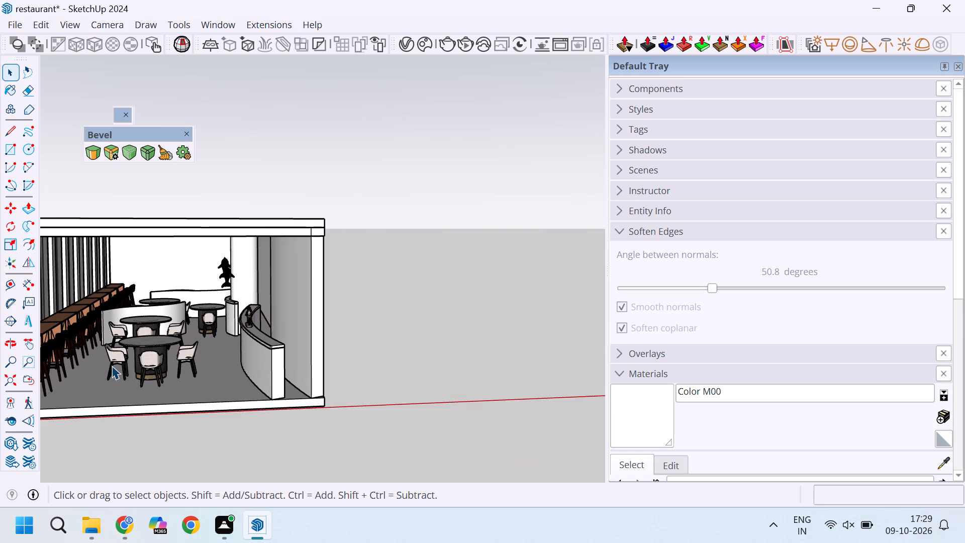
{"action": "scroll", "coordinate": [114, 366], "scroll_direction": "up", "scroll_amount": 1}
{"action": "middle_click_drag", "start_coordinate": [258, 356], "coordinate": [327, 337]}
{"action": "scroll", "coordinate": [240, 298], "scroll_direction": "up", "scroll_amount": 2}
{"action": "scroll", "coordinate": [274, 301], "scroll_direction": "down", "scroll_amount": 4}
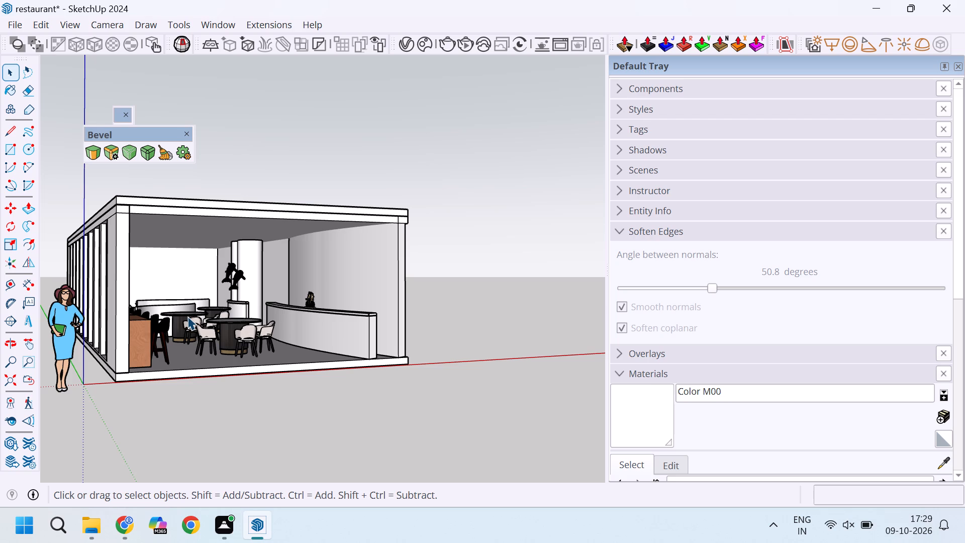
Move the upper wireframe dolphin about 1' 7 5/8" across the round columns, away from the lower dolphin.
{"action": "scroll", "coordinate": [230, 268], "scroll_direction": "up", "scroll_amount": 17}
{"action": "middle_click_drag", "start_coordinate": [253, 299], "coordinate": [199, 347]}
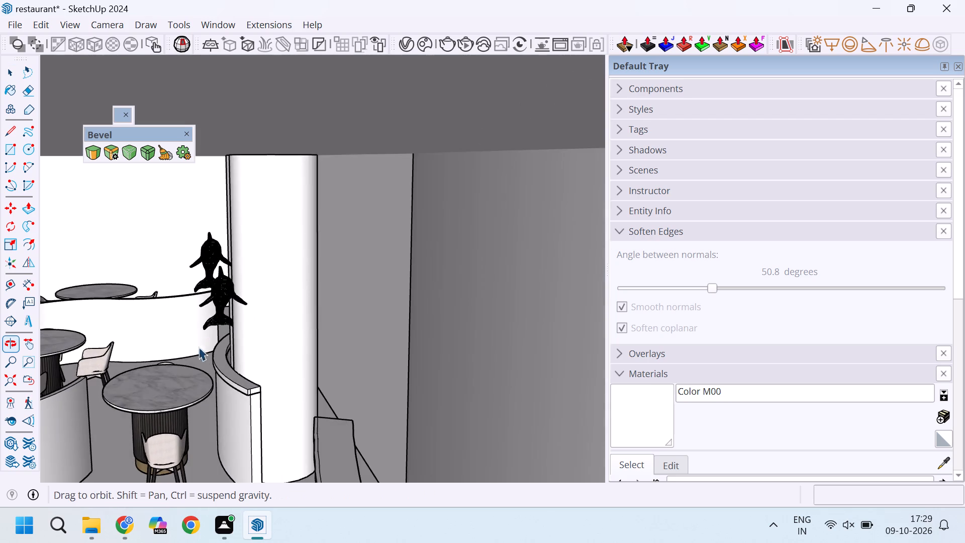
{"action": "middle_click_drag", "start_coordinate": [199, 347], "coordinate": [199, 347]}
{"action": "scroll", "coordinate": [249, 289], "scroll_direction": "up", "scroll_amount": 18}
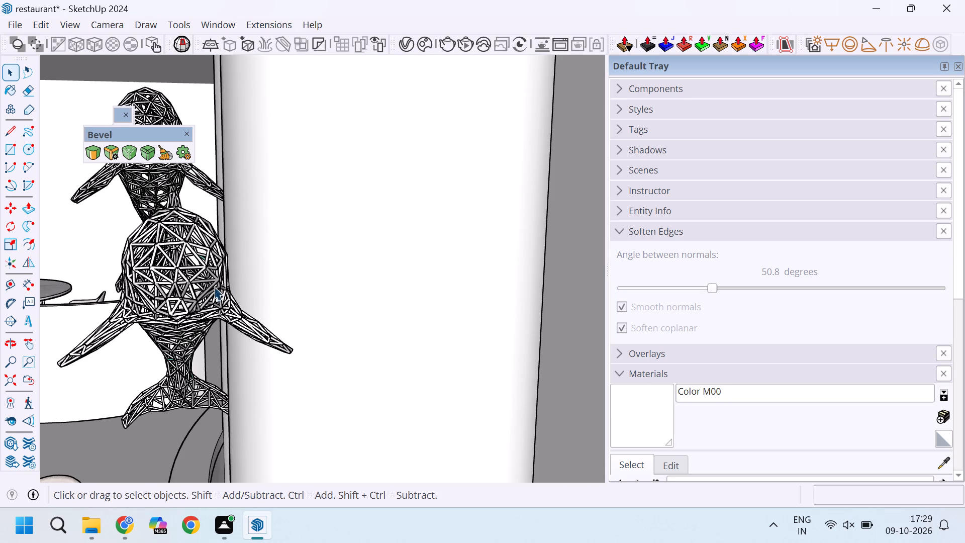
{"action": "scroll", "coordinate": [237, 283], "scroll_direction": "down", "scroll_amount": 8}
{"action": "middle_click_drag", "start_coordinate": [237, 283], "coordinate": [362, 310]}
{"action": "scroll", "coordinate": [295, 286], "scroll_direction": "up", "scroll_amount": 6}
{"action": "scroll", "coordinate": [388, 312], "scroll_direction": "down", "scroll_amount": 4}
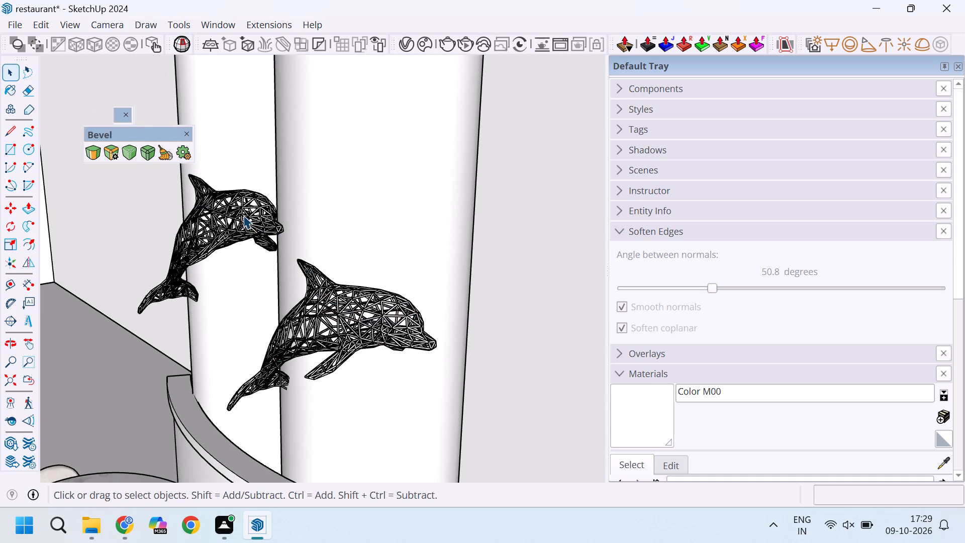
{"action": "scroll", "coordinate": [235, 202], "scroll_direction": "up", "scroll_amount": 3}
{"action": "left_click", "coordinate": [238, 198]}
{"action": "scroll", "coordinate": [228, 212], "scroll_direction": "up", "scroll_amount": 4}
{"action": "scroll", "coordinate": [145, 276], "scroll_direction": "up", "scroll_amount": 1}
{"action": "scroll", "coordinate": [253, 273], "scroll_direction": "down", "scroll_amount": 16}
{"action": "middle_click_drag", "start_coordinate": [247, 280], "coordinate": [555, 253]}
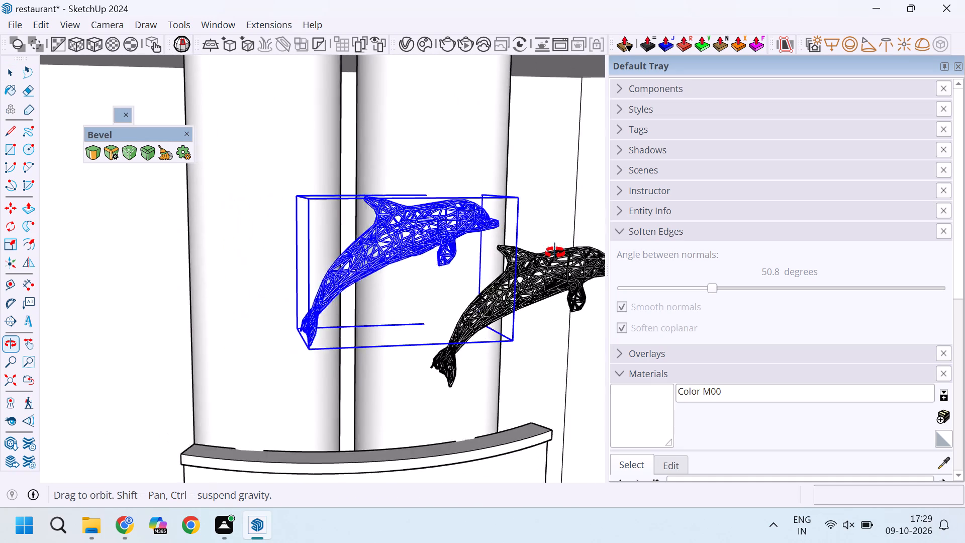
{"action": "middle_click_drag", "start_coordinate": [555, 253], "coordinate": [665, 252]}
{"action": "scroll", "coordinate": [350, 255], "scroll_direction": "up", "scroll_amount": 4}
{"action": "scroll", "coordinate": [367, 349], "scroll_direction": "up", "scroll_amount": 3}
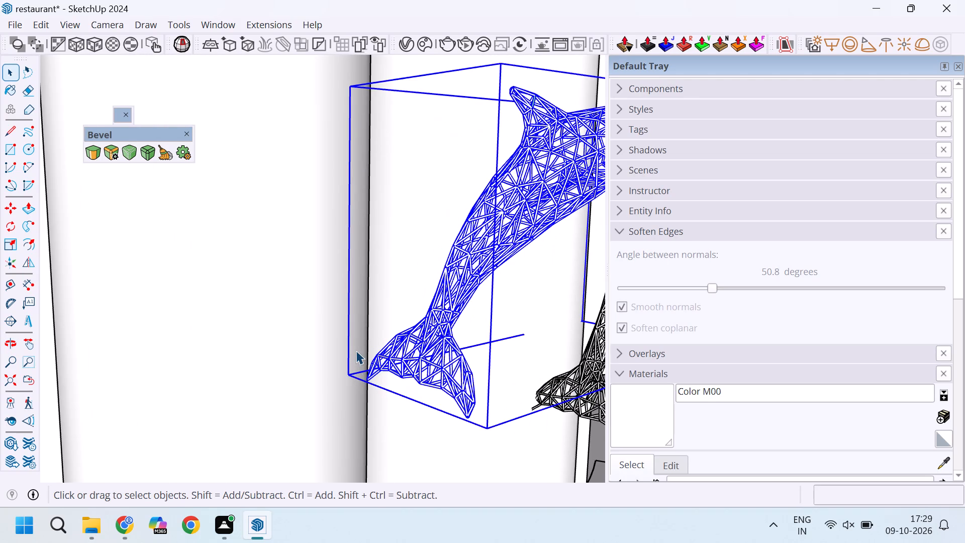
{"action": "key", "text": "m"}
{"action": "left_click", "coordinate": [347, 370]}
{"action": "scroll", "coordinate": [347, 370], "scroll_direction": "down", "scroll_amount": 6}
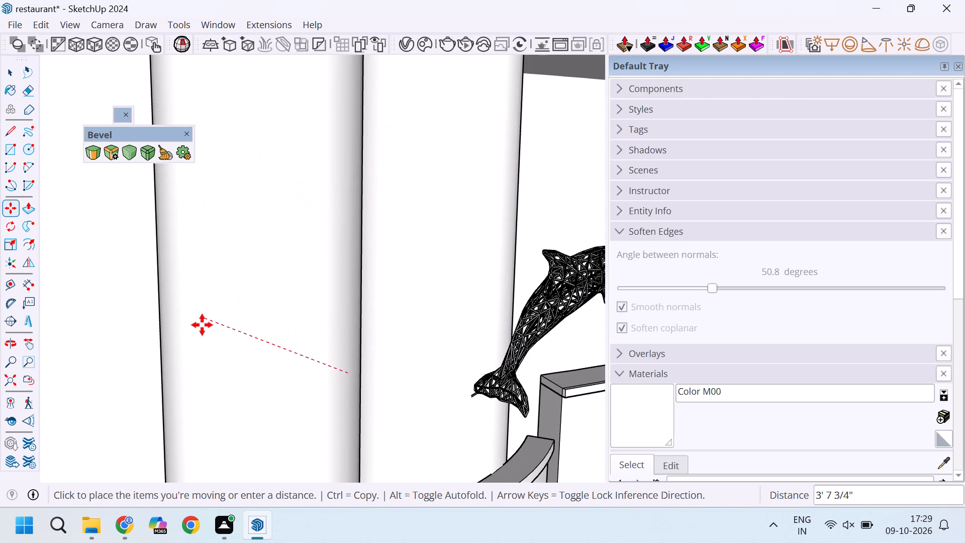
{"action": "left_click", "coordinate": [209, 355]}
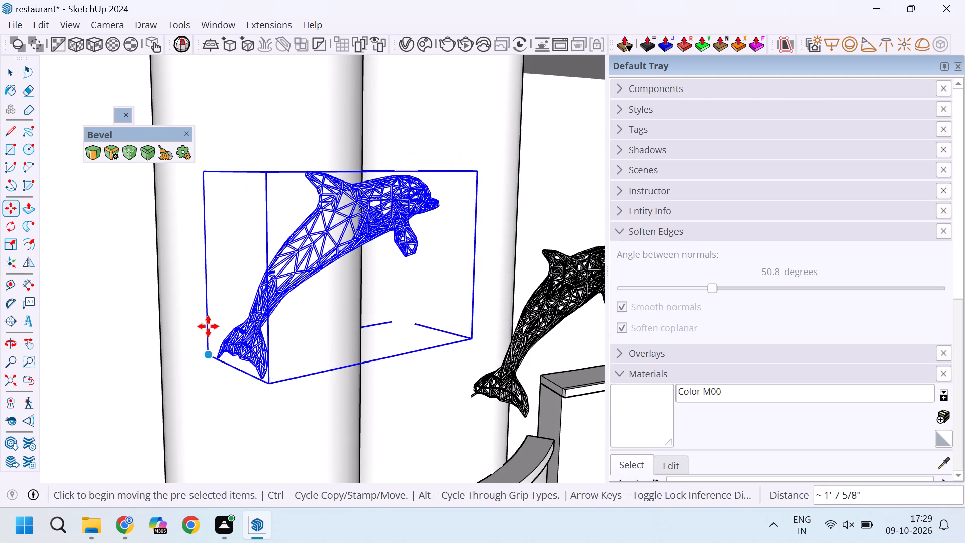
{"action": "scroll", "coordinate": [205, 325], "scroll_direction": "down", "scroll_amount": 5}
{"action": "key", "text": "space"}
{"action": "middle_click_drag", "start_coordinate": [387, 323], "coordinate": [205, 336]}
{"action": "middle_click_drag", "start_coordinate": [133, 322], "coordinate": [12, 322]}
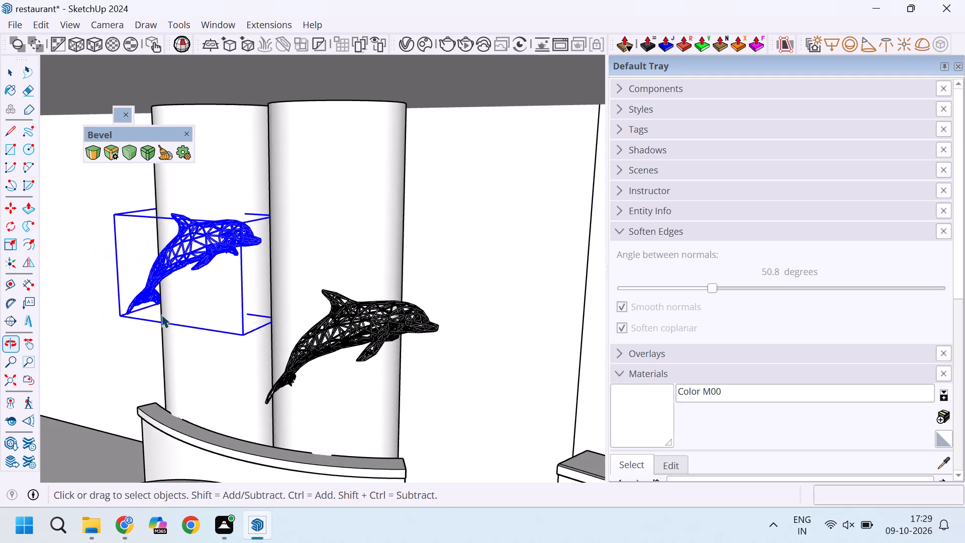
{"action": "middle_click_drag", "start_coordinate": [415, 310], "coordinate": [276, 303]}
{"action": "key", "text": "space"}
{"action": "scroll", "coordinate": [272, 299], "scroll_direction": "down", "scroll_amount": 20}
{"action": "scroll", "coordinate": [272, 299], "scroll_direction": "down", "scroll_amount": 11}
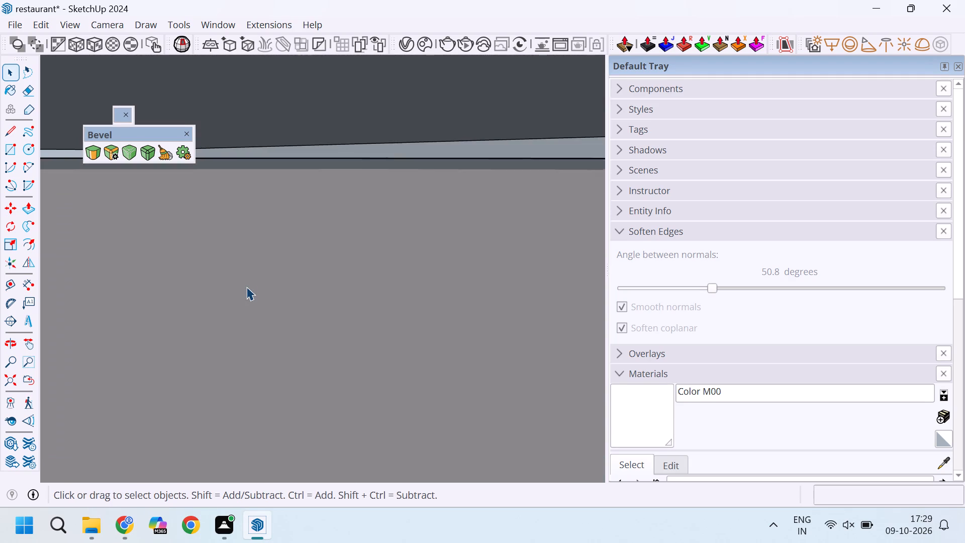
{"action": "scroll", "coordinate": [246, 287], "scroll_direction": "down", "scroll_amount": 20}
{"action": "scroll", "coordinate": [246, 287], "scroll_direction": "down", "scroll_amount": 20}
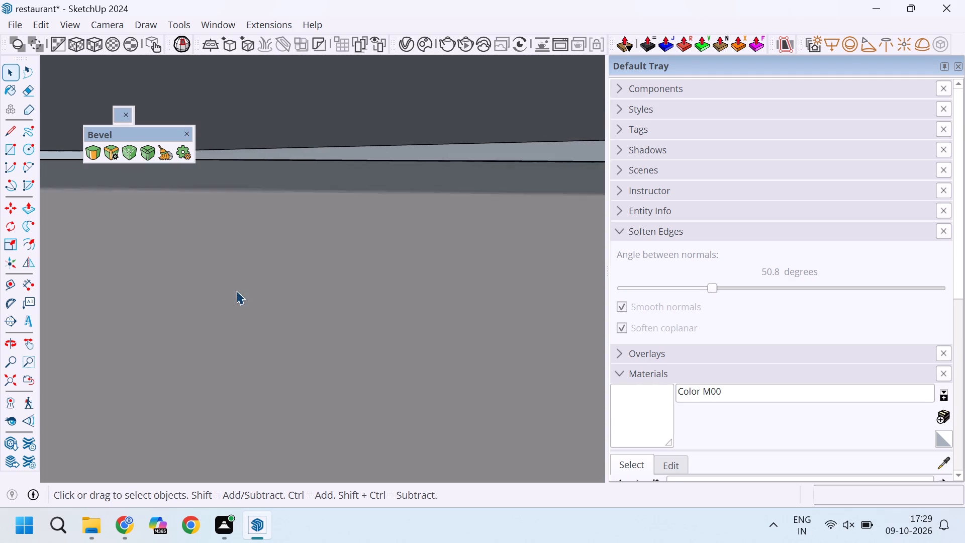
Move the upper wireframe dolphin about 1 15/16" along the red axis beside the round column.
{"action": "scroll", "coordinate": [236, 291], "scroll_direction": "down", "scroll_amount": 20}
{"action": "scroll", "coordinate": [236, 291], "scroll_direction": "down", "scroll_amount": 20}
{"action": "scroll", "coordinate": [236, 291], "scroll_direction": "down", "scroll_amount": 4}
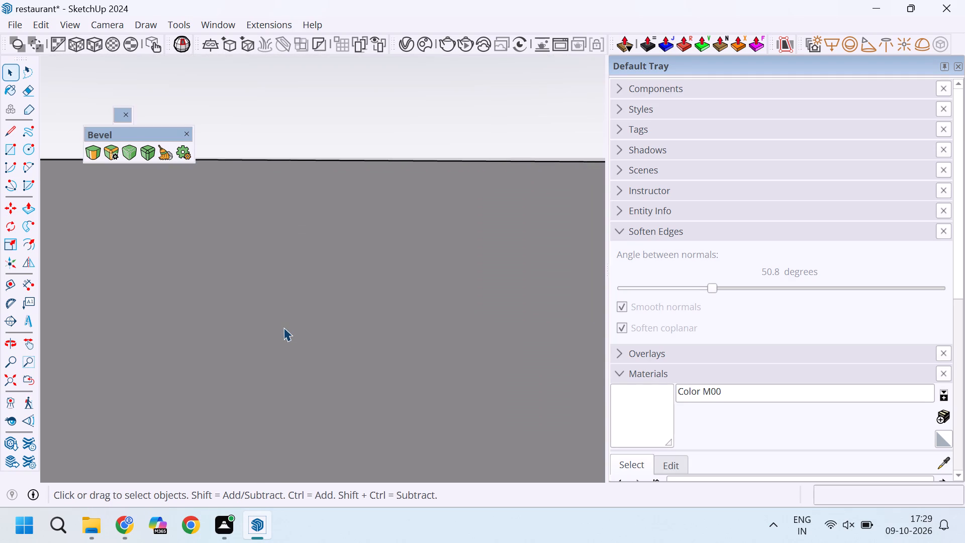
{"action": "scroll", "coordinate": [283, 327], "scroll_direction": "down", "scroll_amount": 20}
{"action": "scroll", "coordinate": [283, 327], "scroll_direction": "down", "scroll_amount": 20}
{"action": "scroll", "coordinate": [283, 327], "scroll_direction": "down", "scroll_amount": 3}
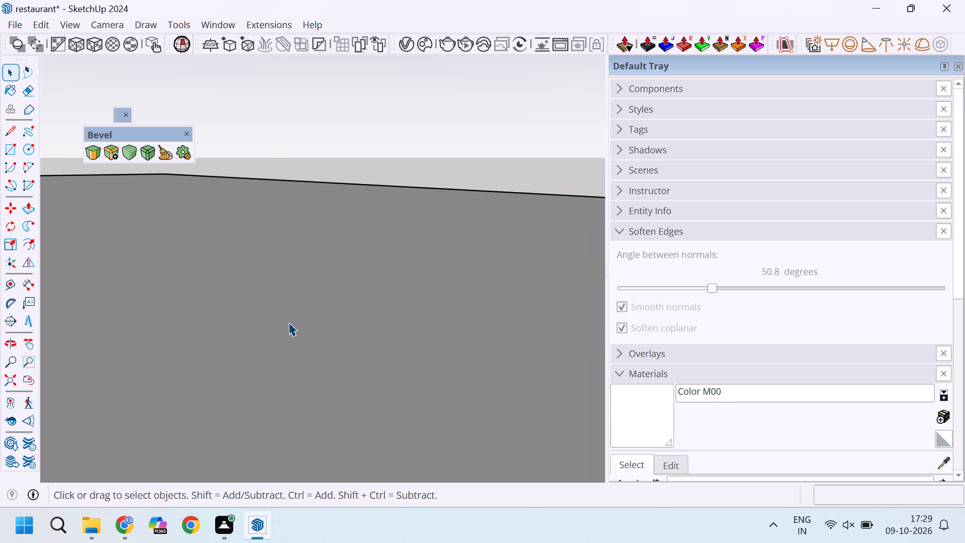
{"action": "left_click", "coordinate": [359, 139]}
{"action": "scroll", "coordinate": [359, 139], "scroll_direction": "down", "scroll_amount": 12}
{"action": "middle_click_drag", "start_coordinate": [425, 275], "coordinate": [270, 284]}
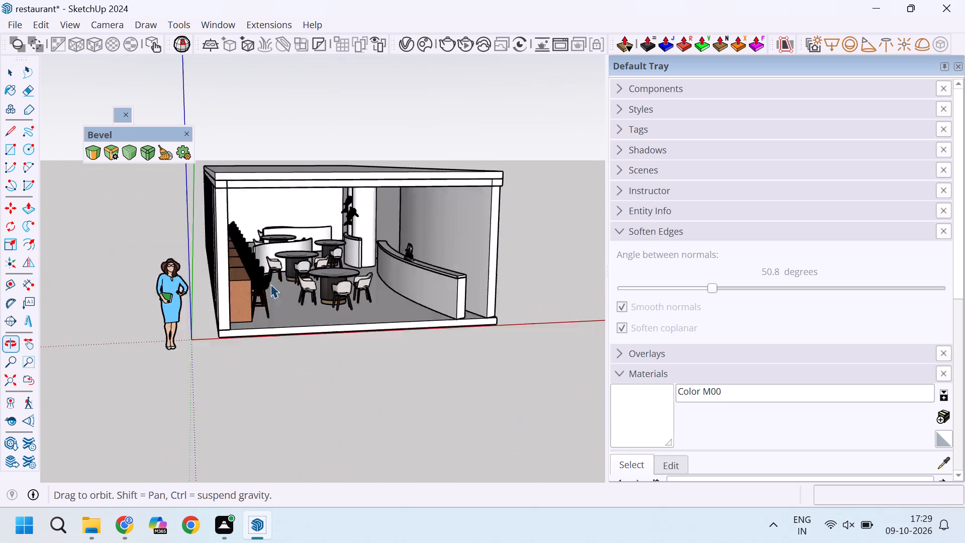
{"action": "scroll", "coordinate": [352, 243], "scroll_direction": "up", "scroll_amount": 11}
{"action": "middle_click_drag", "start_coordinate": [369, 189], "coordinate": [412, 205]}
{"action": "scroll", "coordinate": [351, 131], "scroll_direction": "up", "scroll_amount": 15}
{"action": "middle_click_drag", "start_coordinate": [389, 185], "coordinate": [426, 194]}
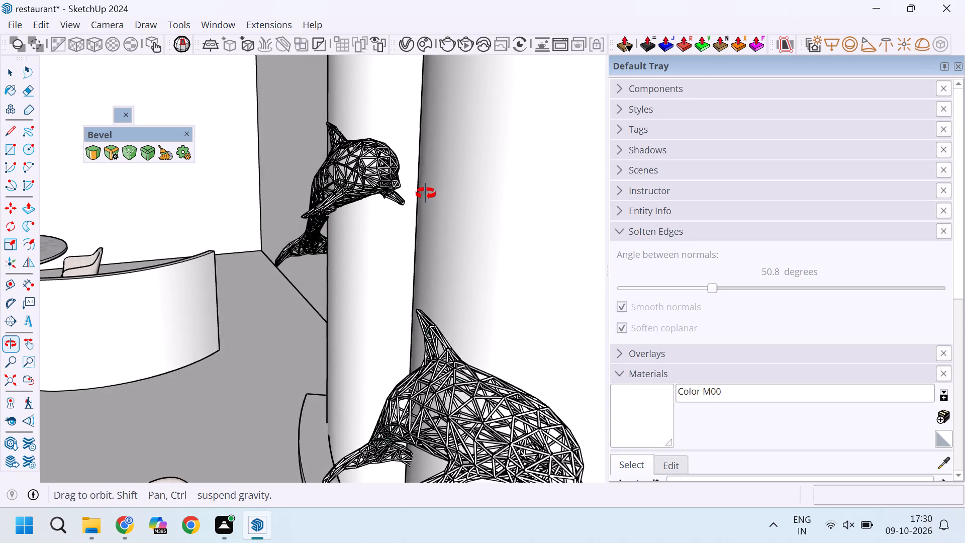
{"action": "middle_click_drag", "start_coordinate": [426, 194], "coordinate": [407, 164]}
{"action": "scroll", "coordinate": [344, 164], "scroll_direction": "up", "scroll_amount": 4}
{"action": "left_click", "coordinate": [337, 164]}
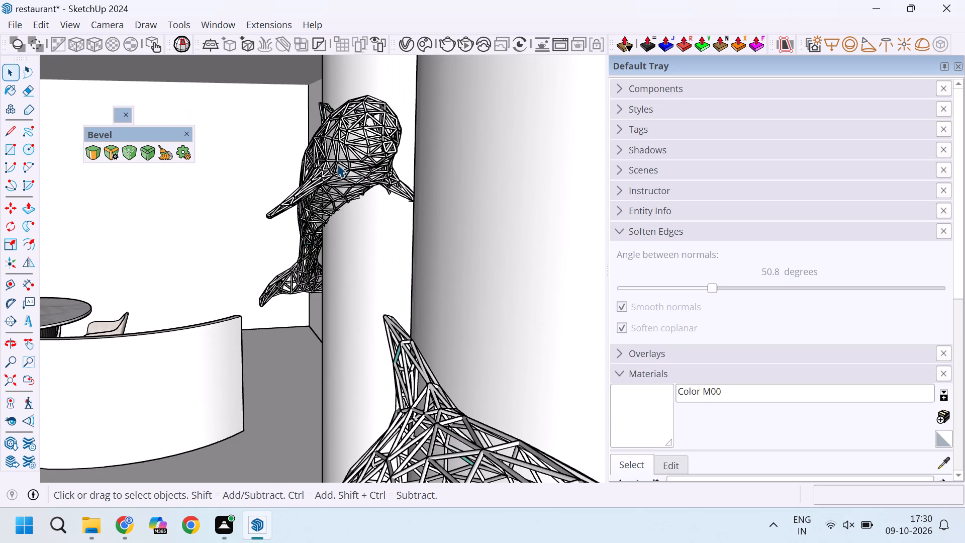
{"action": "scroll", "coordinate": [343, 187], "scroll_direction": "up", "scroll_amount": 4}
{"action": "scroll", "coordinate": [340, 210], "scroll_direction": "down", "scroll_amount": 5}
{"action": "scroll", "coordinate": [282, 404], "scroll_direction": "up", "scroll_amount": 2}
{"action": "scroll", "coordinate": [288, 400], "scroll_direction": "down", "scroll_amount": 2}
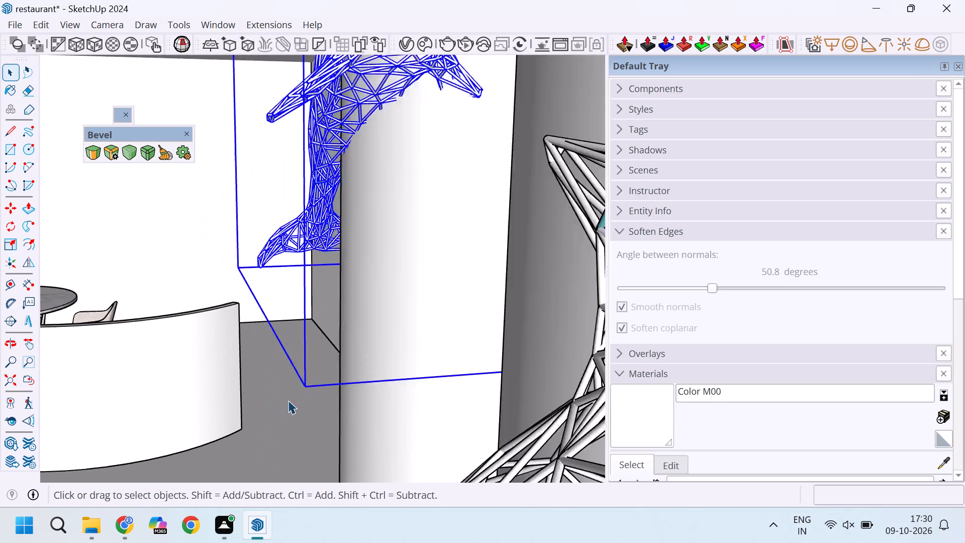
{"action": "key", "text": "m"}
{"action": "left_click", "coordinate": [300, 388]}
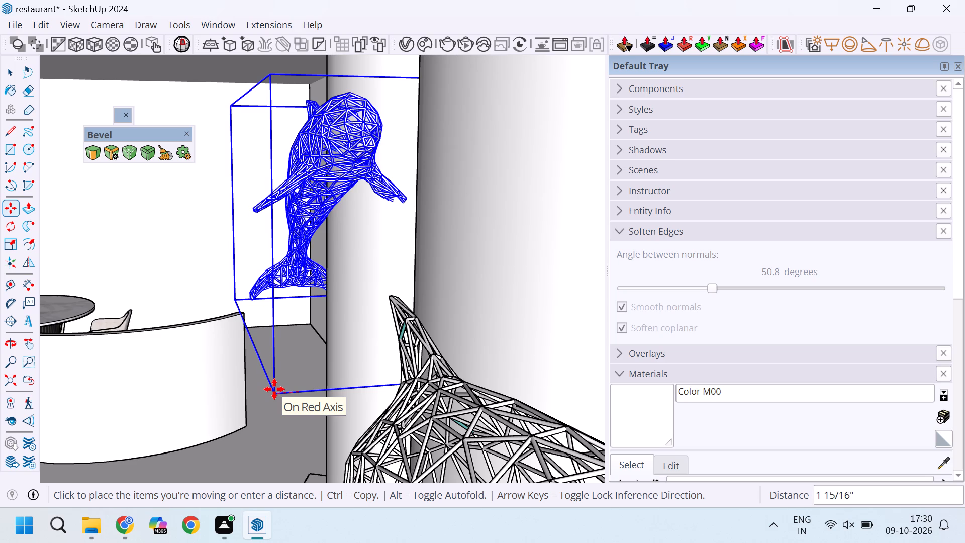
{"action": "left_click", "coordinate": [274, 389]}
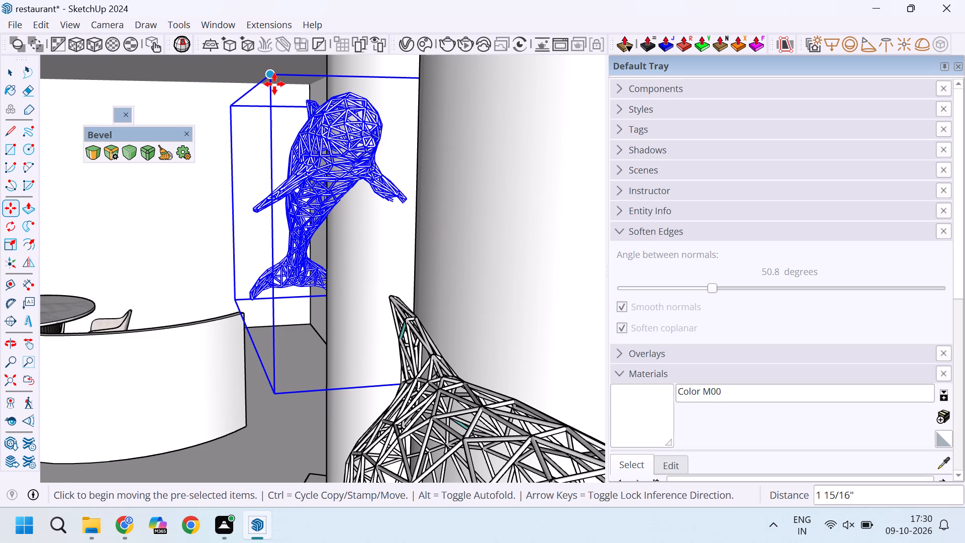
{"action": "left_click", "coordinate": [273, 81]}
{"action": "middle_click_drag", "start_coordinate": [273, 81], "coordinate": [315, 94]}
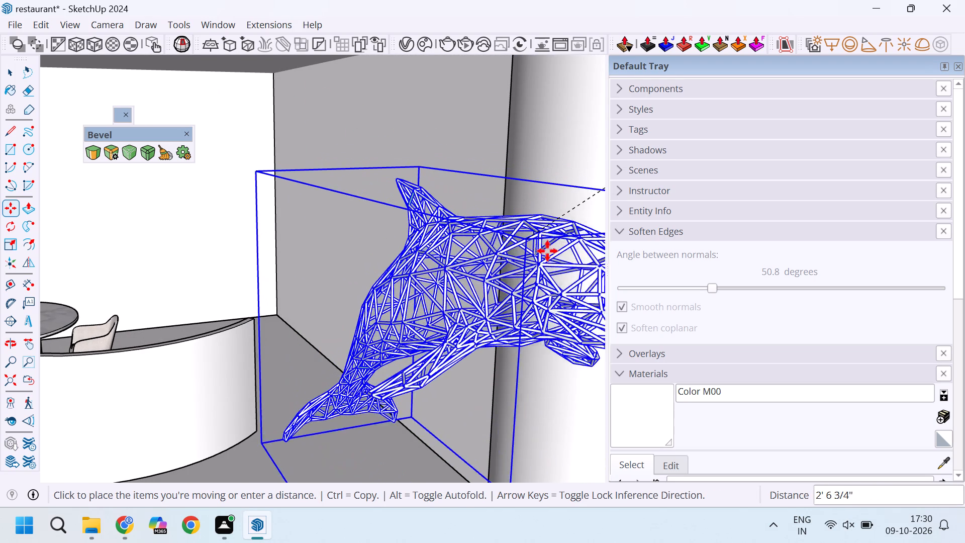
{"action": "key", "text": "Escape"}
Move the upper wireframe dolphin about 3 1/8" along the green axis and clear the selection.
{"action": "scroll", "coordinate": [435, 228], "scroll_direction": "down", "scroll_amount": 6}
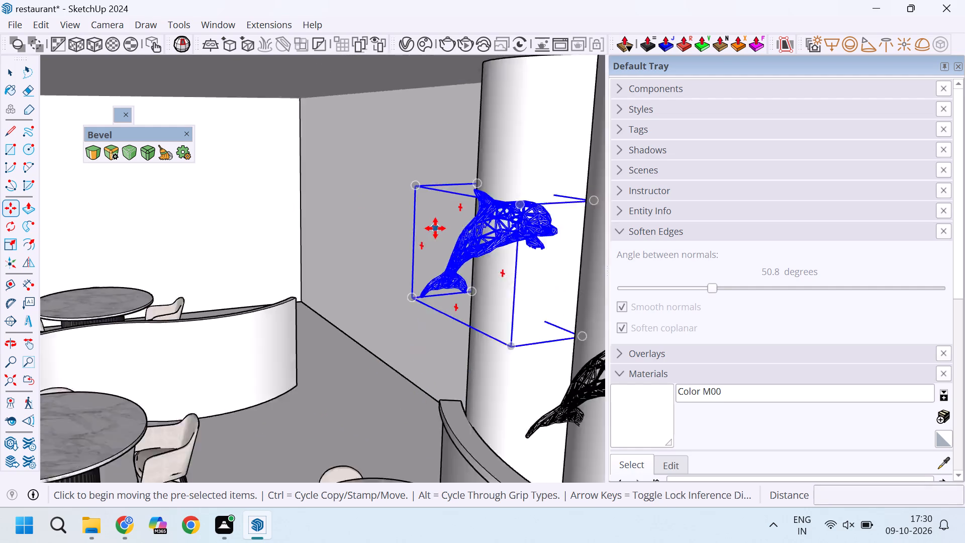
{"action": "scroll", "coordinate": [472, 302], "scroll_direction": "up", "scroll_amount": 20}
{"action": "scroll", "coordinate": [472, 302], "scroll_direction": "up", "scroll_amount": 14}
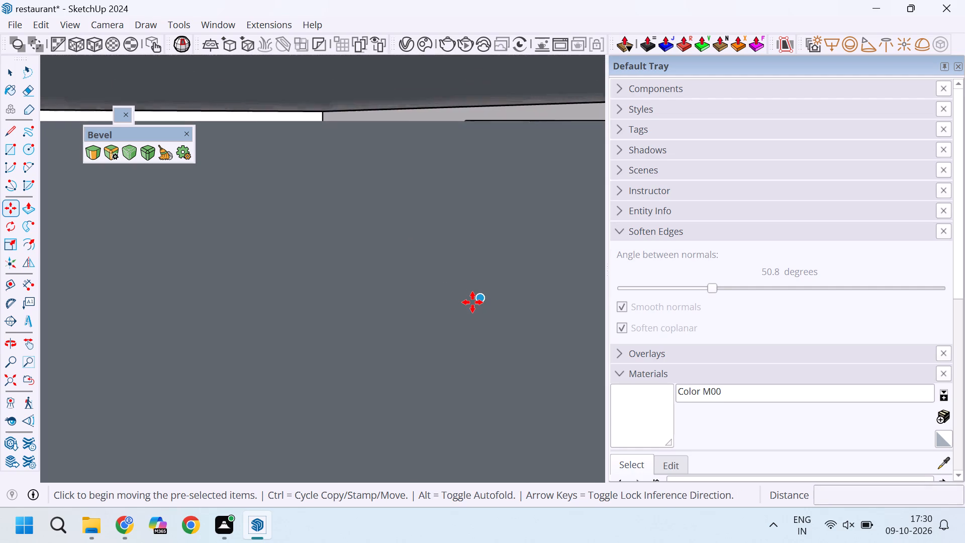
{"action": "scroll", "coordinate": [472, 302], "scroll_direction": "up", "scroll_amount": 17}
{"action": "middle_click_drag", "start_coordinate": [471, 302], "coordinate": [569, 296]}
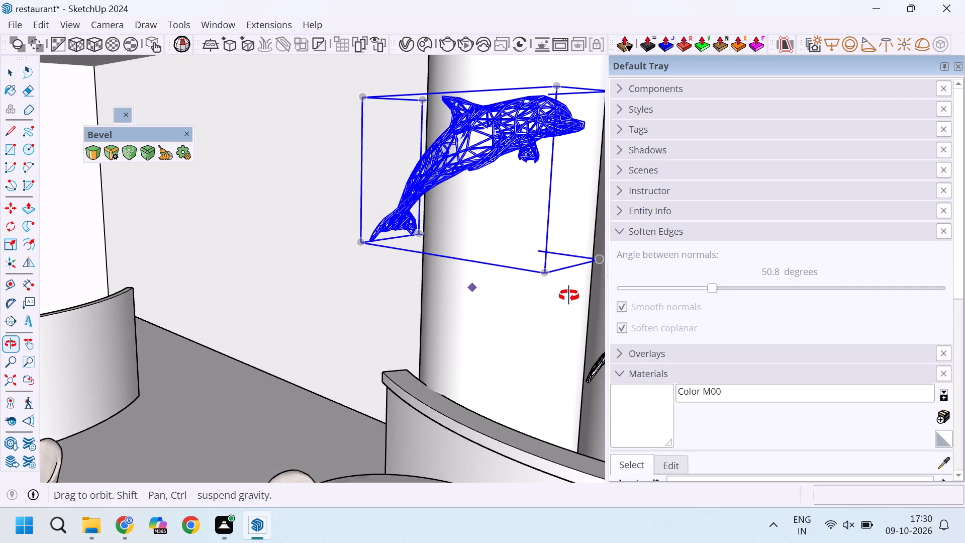
{"action": "middle_click_drag", "start_coordinate": [569, 296], "coordinate": [572, 295]}
{"action": "scroll", "coordinate": [552, 271], "scroll_direction": "up", "scroll_amount": 4}
{"action": "left_click", "coordinate": [543, 277]}
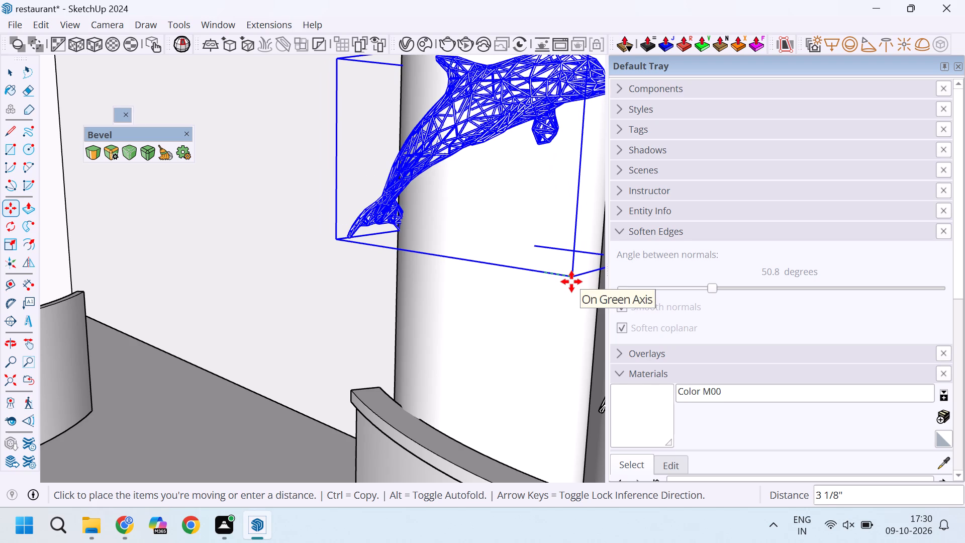
{"action": "left_click", "coordinate": [571, 282]}
{"action": "key", "text": "space"}
{"action": "scroll", "coordinate": [375, 248], "scroll_direction": "down", "scroll_amount": 20}
{"action": "scroll", "coordinate": [375, 248], "scroll_direction": "down", "scroll_amount": 14}
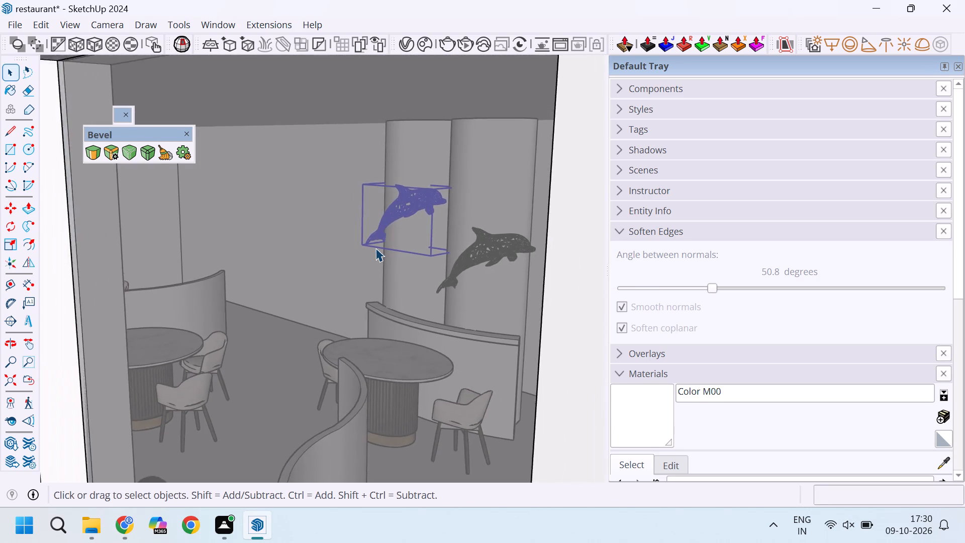
{"action": "scroll", "coordinate": [375, 248], "scroll_direction": "down", "scroll_amount": 20}
{"action": "scroll", "coordinate": [375, 248], "scroll_direction": "down", "scroll_amount": 15}
{"action": "left_click", "coordinate": [457, 124]}
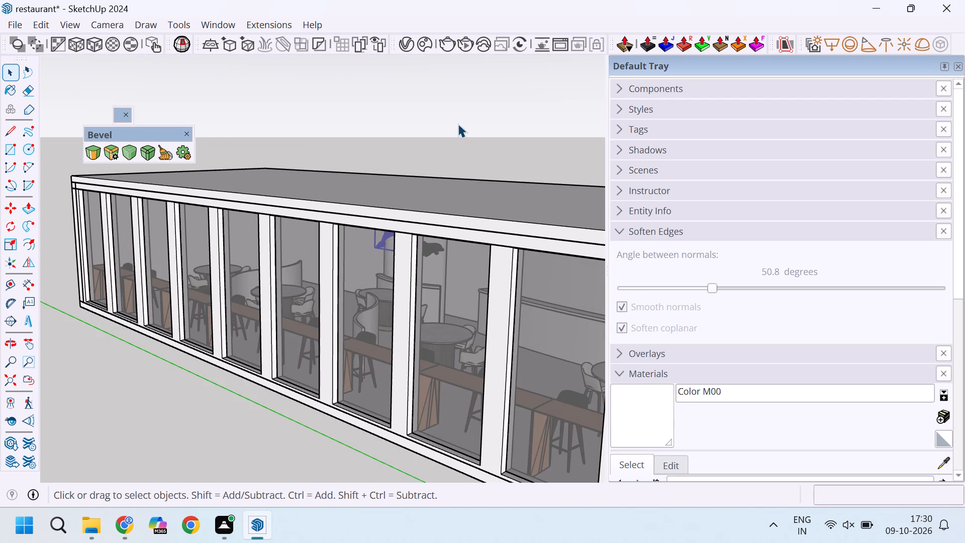
{"action": "double_click", "coordinate": [456, 117]}
Examine the rabbit bicycle sculpture on the curved ledge and the interior layout from the restaurant's open side.
{"action": "middle_click_drag", "start_coordinate": [491, 156], "coordinate": [291, 97]}
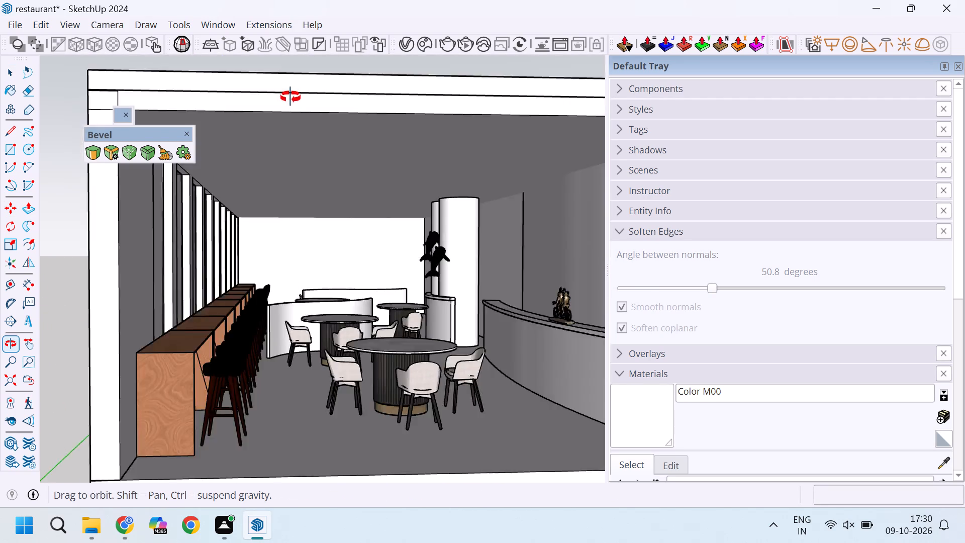
{"action": "middle_click_drag", "start_coordinate": [291, 97], "coordinate": [353, 96]}
{"action": "scroll", "coordinate": [400, 192], "scroll_direction": "up", "scroll_amount": 5}
{"action": "scroll", "coordinate": [336, 236], "scroll_direction": "down", "scroll_amount": 10}
{"action": "scroll", "coordinate": [415, 259], "scroll_direction": "up", "scroll_amount": 5}
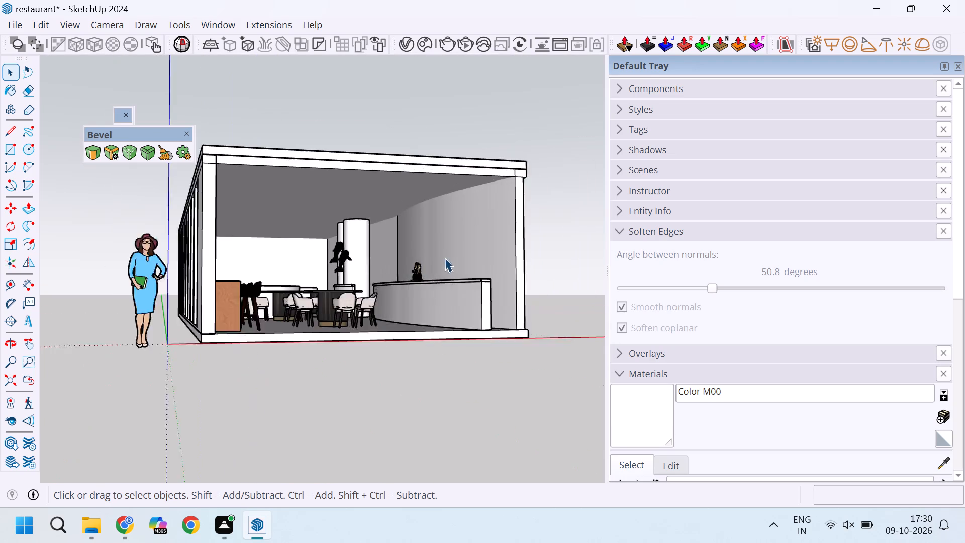
{"action": "scroll", "coordinate": [445, 258], "scroll_direction": "up", "scroll_amount": 13}
{"action": "scroll", "coordinate": [457, 295], "scroll_direction": "up", "scroll_amount": 9}
{"action": "scroll", "coordinate": [420, 291], "scroll_direction": "down", "scroll_amount": 5}
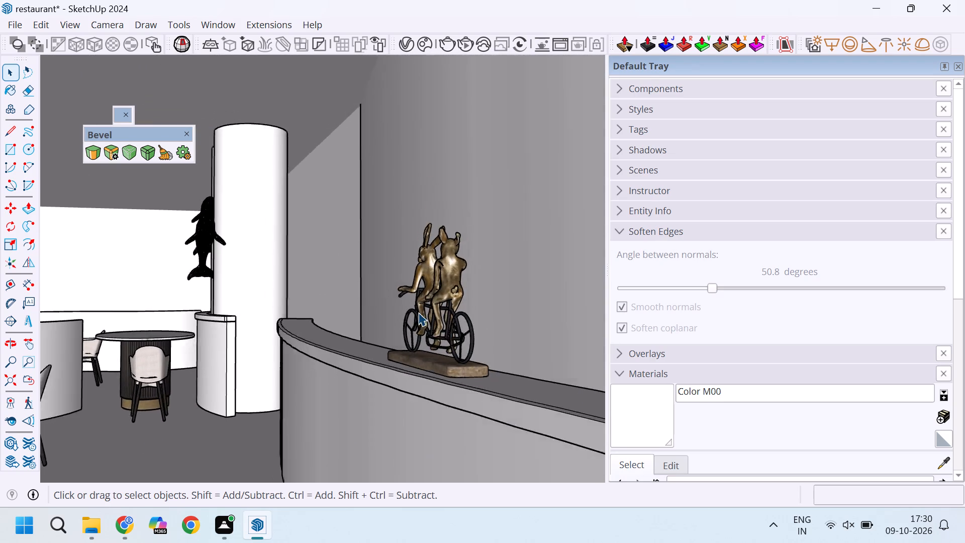
{"action": "scroll", "coordinate": [418, 312], "scroll_direction": "down", "scroll_amount": 10}
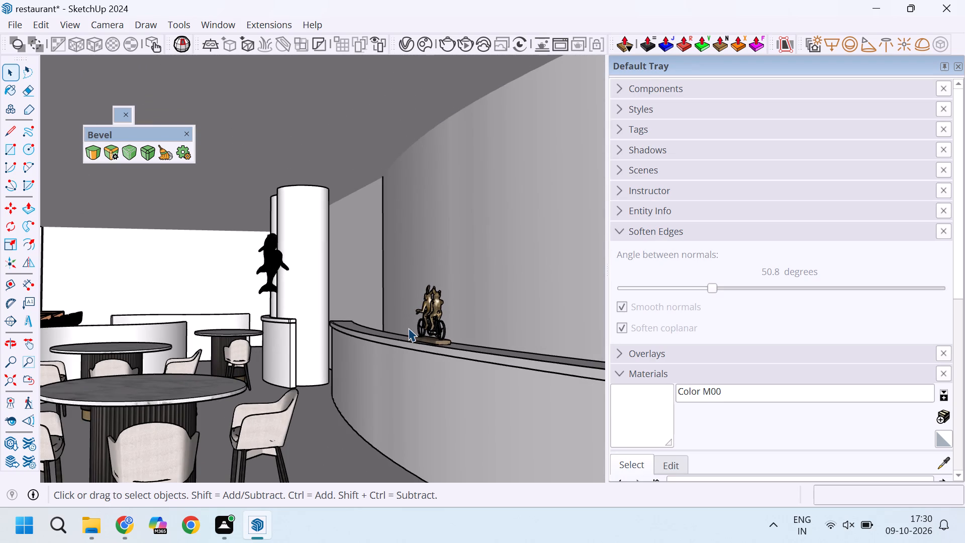
{"action": "scroll", "coordinate": [254, 320], "scroll_direction": "up", "scroll_amount": 3}
{"action": "scroll", "coordinate": [288, 343], "scroll_direction": "down", "scroll_amount": 10}
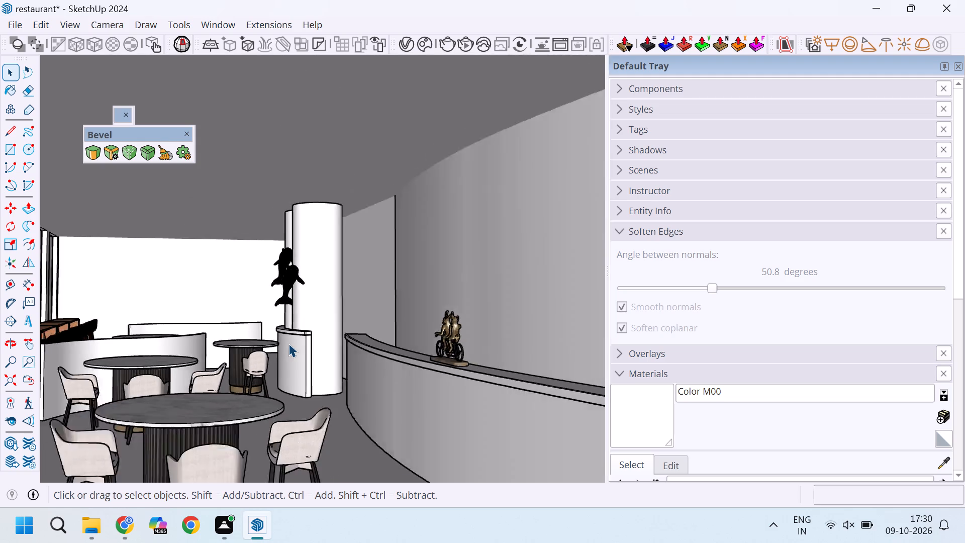
{"action": "scroll", "coordinate": [289, 363], "scroll_direction": "down", "scroll_amount": 3}
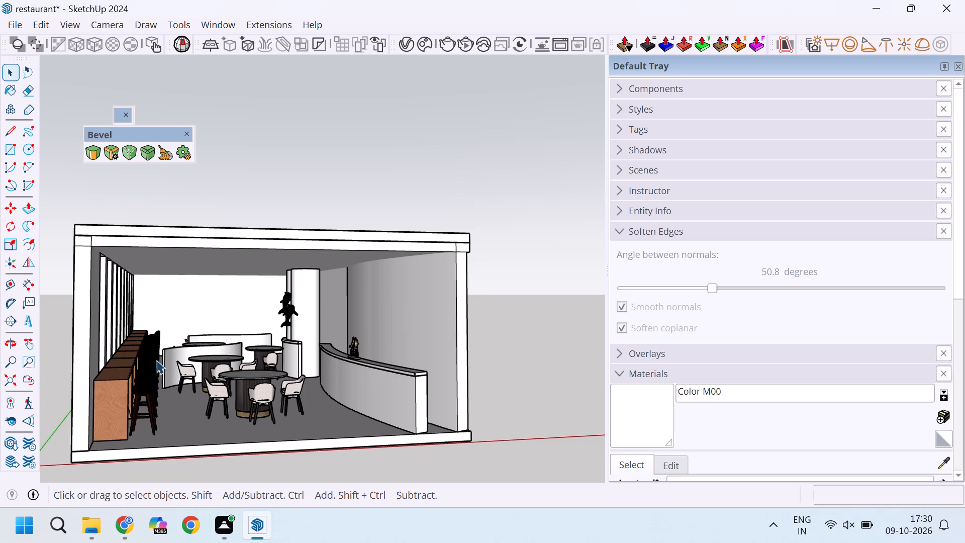
{"action": "scroll", "coordinate": [181, 313], "scroll_direction": "down", "scroll_amount": 4}
{"action": "scroll", "coordinate": [181, 313], "scroll_direction": "up", "scroll_amount": 3}
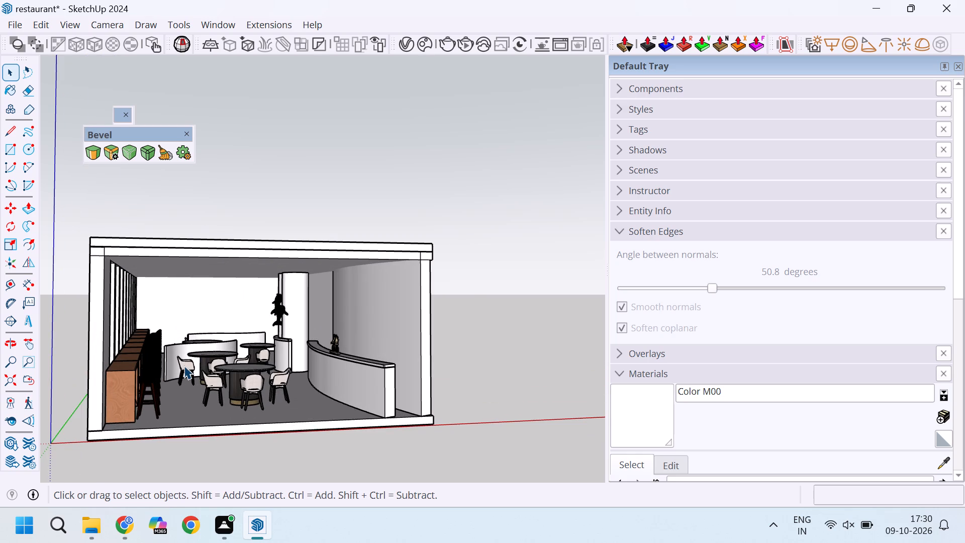
{"action": "scroll", "coordinate": [184, 366], "scroll_direction": "down", "scroll_amount": 4}
{"action": "scroll", "coordinate": [190, 305], "scroll_direction": "up", "scroll_amount": 5}
Inspect how the two wireframe dolphins sit against the round columns, up close and from outside.
{"action": "middle_click_drag", "start_coordinate": [266, 334], "coordinate": [322, 370]}
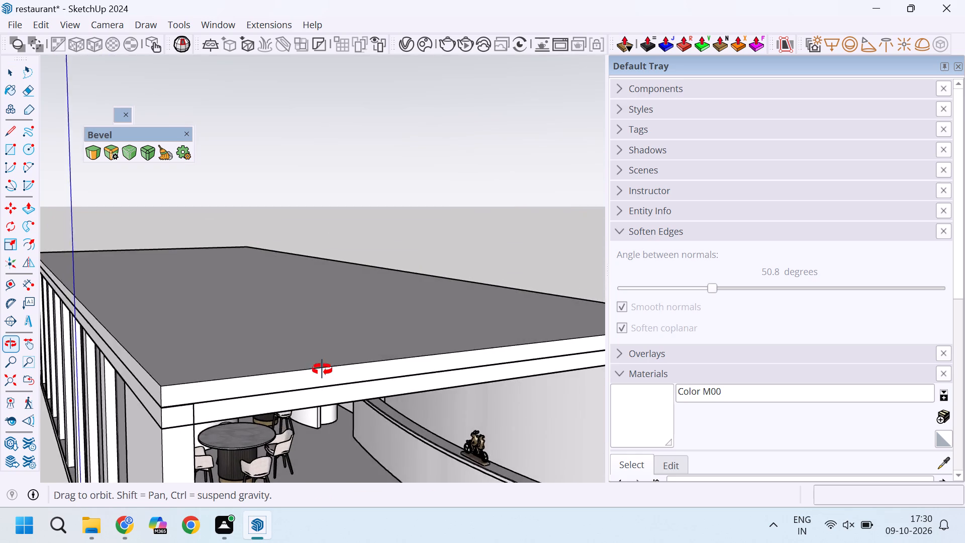
{"action": "middle_click_drag", "start_coordinate": [322, 370], "coordinate": [297, 338]}
{"action": "scroll", "coordinate": [304, 347], "scroll_direction": "up", "scroll_amount": 20}
{"action": "scroll", "coordinate": [304, 347], "scroll_direction": "up", "scroll_amount": 4}
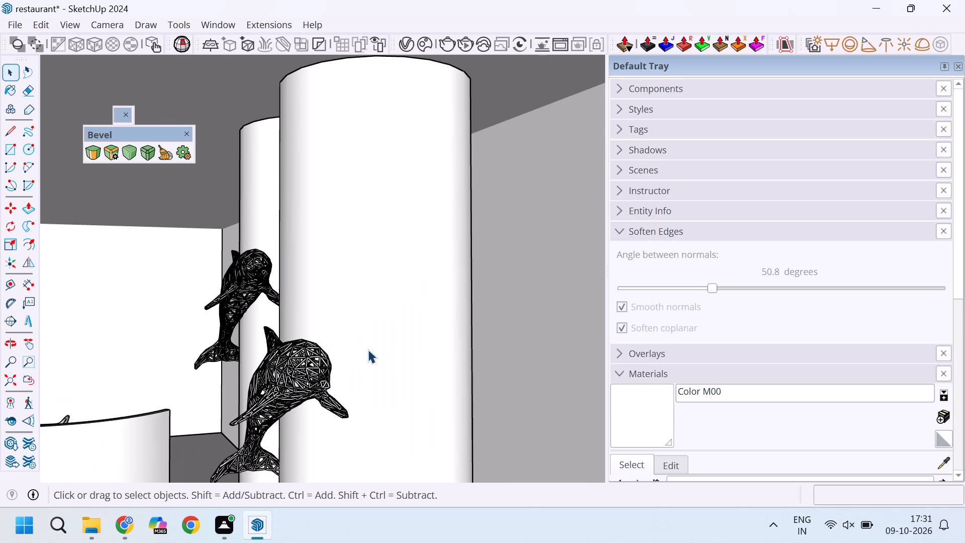
{"action": "scroll", "coordinate": [367, 346], "scroll_direction": "down", "scroll_amount": 4}
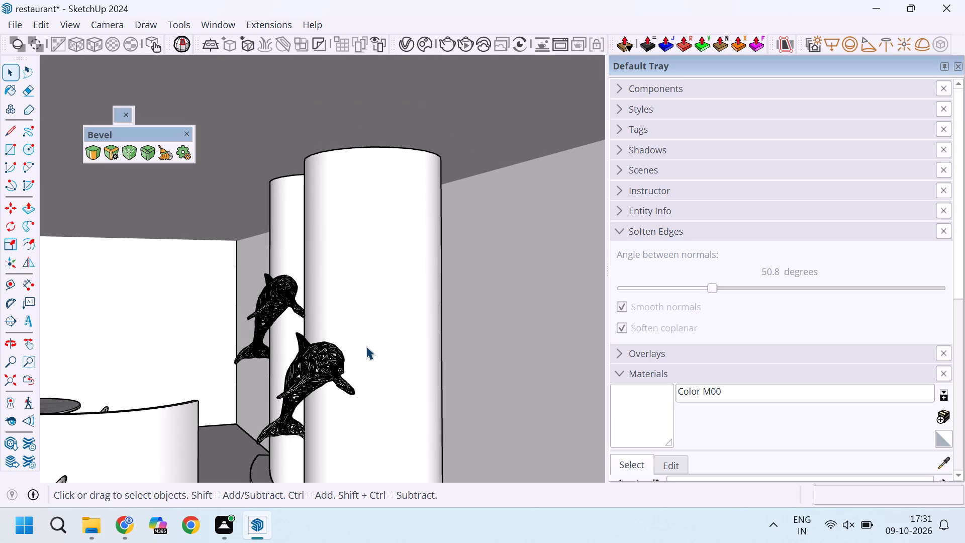
{"action": "scroll", "coordinate": [332, 307], "scroll_direction": "down", "scroll_amount": 3}
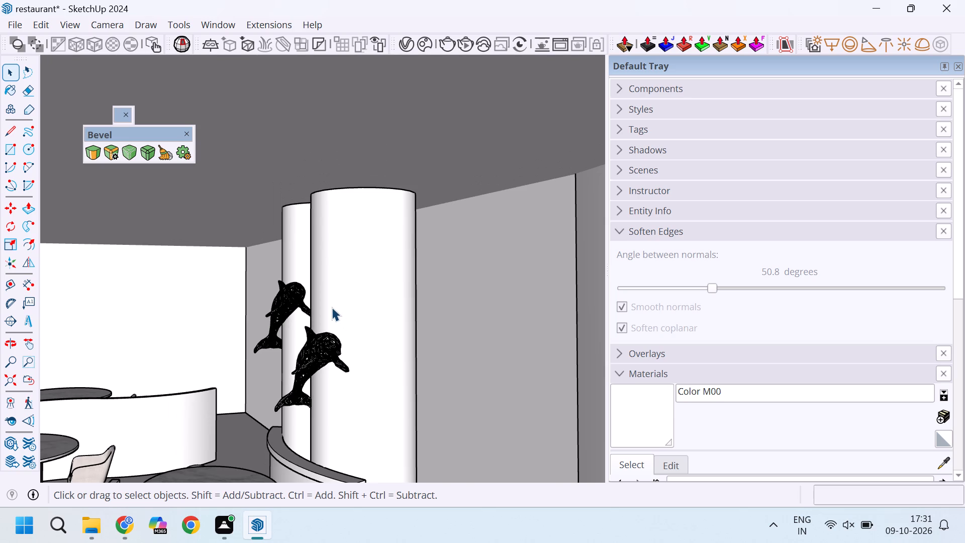
{"action": "scroll", "coordinate": [332, 307], "scroll_direction": "down", "scroll_amount": 11}
{"action": "scroll", "coordinate": [332, 307], "scroll_direction": "up", "scroll_amount": 4}
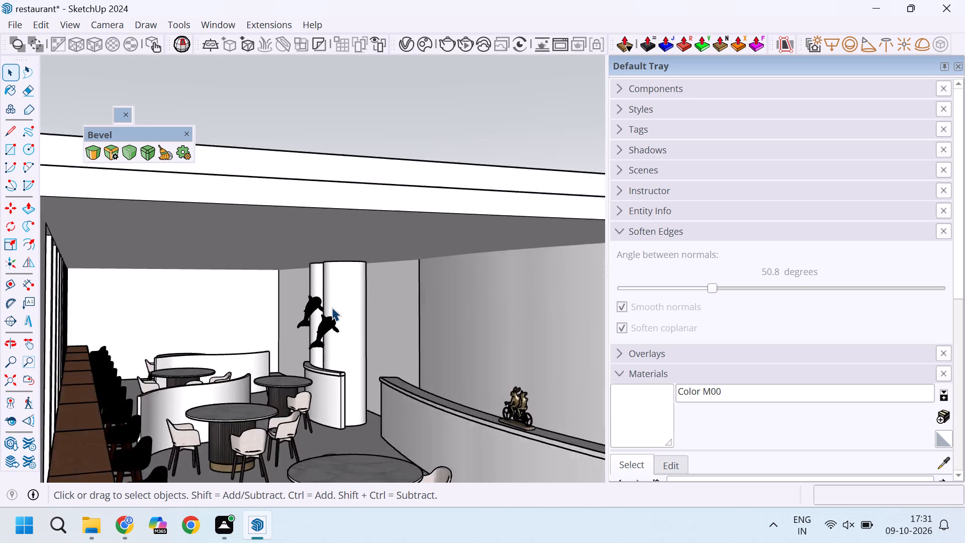
{"action": "scroll", "coordinate": [332, 307], "scroll_direction": "down", "scroll_amount": 8}
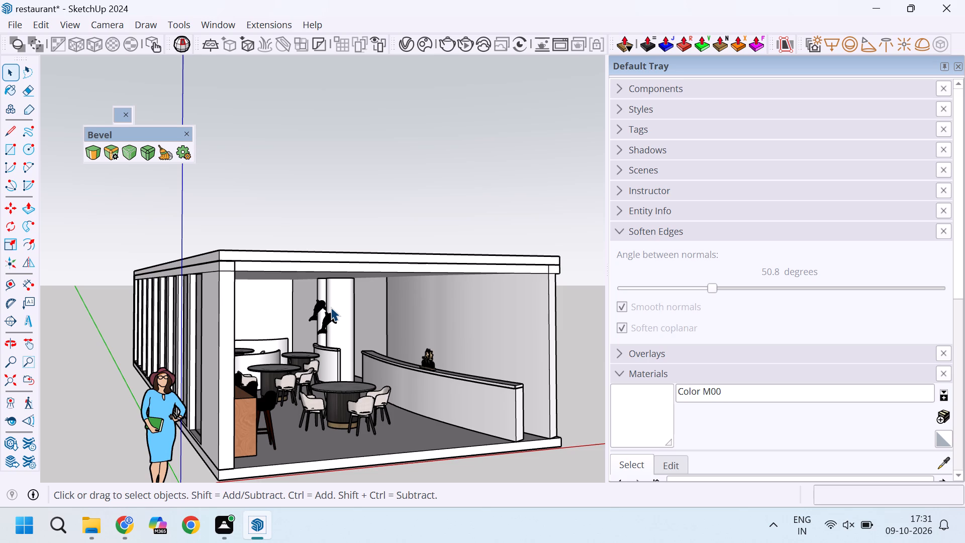
{"action": "scroll", "coordinate": [295, 285], "scroll_direction": "down", "scroll_amount": 4}
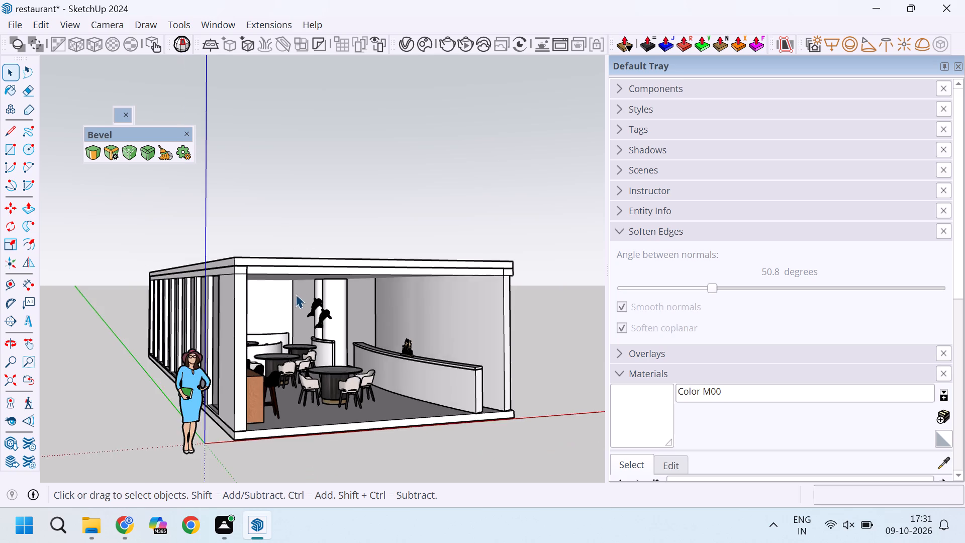
Examine the dining area from the open front, ending at the far end of the wooden bar counter and stools.
{"action": "middle_click_drag", "start_coordinate": [335, 348], "coordinate": [276, 335]}
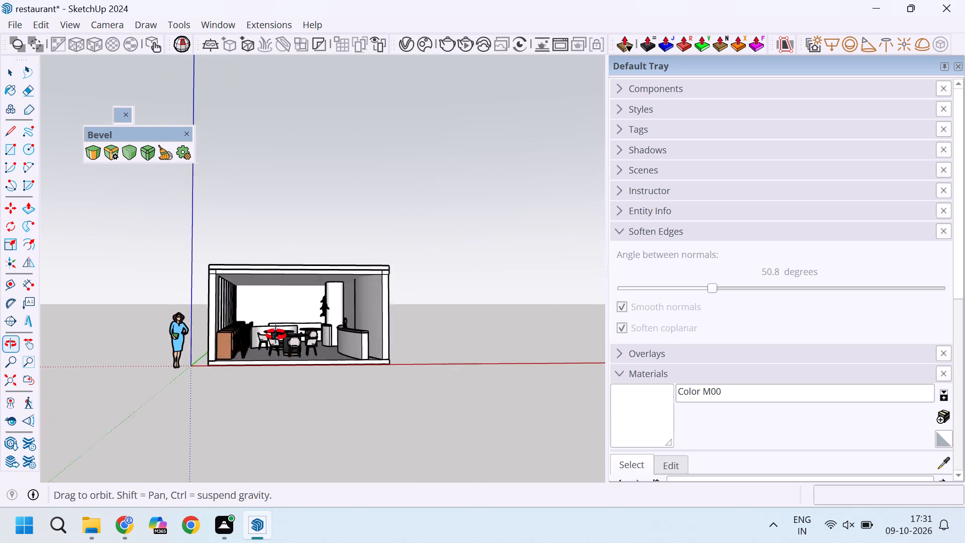
{"action": "middle_click_drag", "start_coordinate": [276, 335], "coordinate": [254, 335]}
{"action": "scroll", "coordinate": [254, 335], "scroll_direction": "up", "scroll_amount": 6}
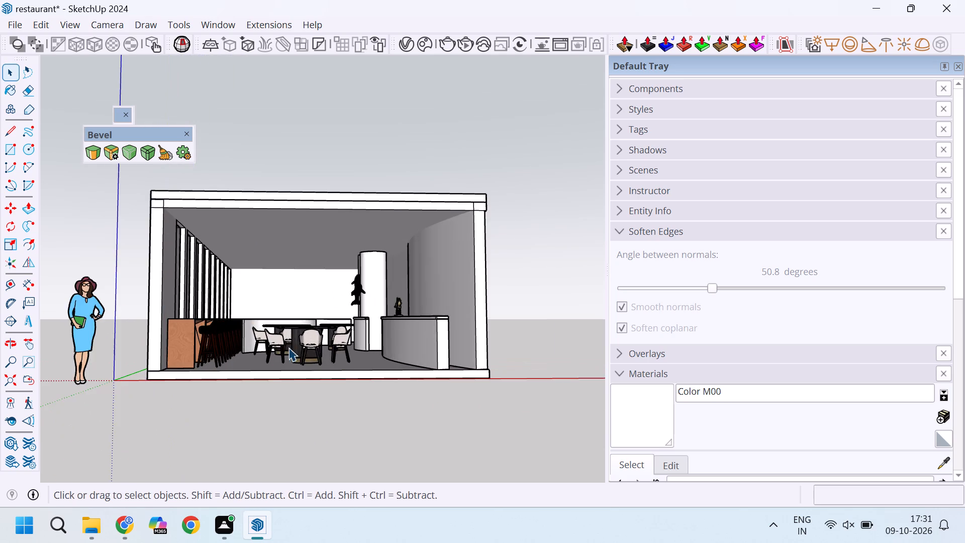
{"action": "scroll", "coordinate": [302, 293], "scroll_direction": "up", "scroll_amount": 3}
{"action": "middle_click_drag", "start_coordinate": [306, 310], "coordinate": [298, 337]}
{"action": "scroll", "coordinate": [298, 337], "scroll_direction": "down", "scroll_amount": 6}
{"action": "scroll", "coordinate": [314, 394], "scroll_direction": "up", "scroll_amount": 2}
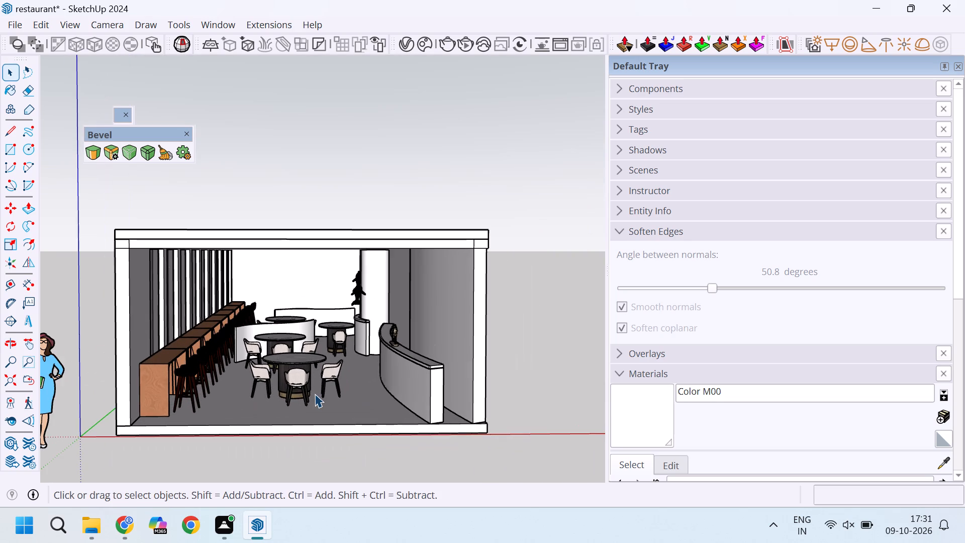
{"action": "middle_click_drag", "start_coordinate": [320, 409], "coordinate": [314, 387]}
{"action": "scroll", "coordinate": [274, 370], "scroll_direction": "up", "scroll_amount": 3}
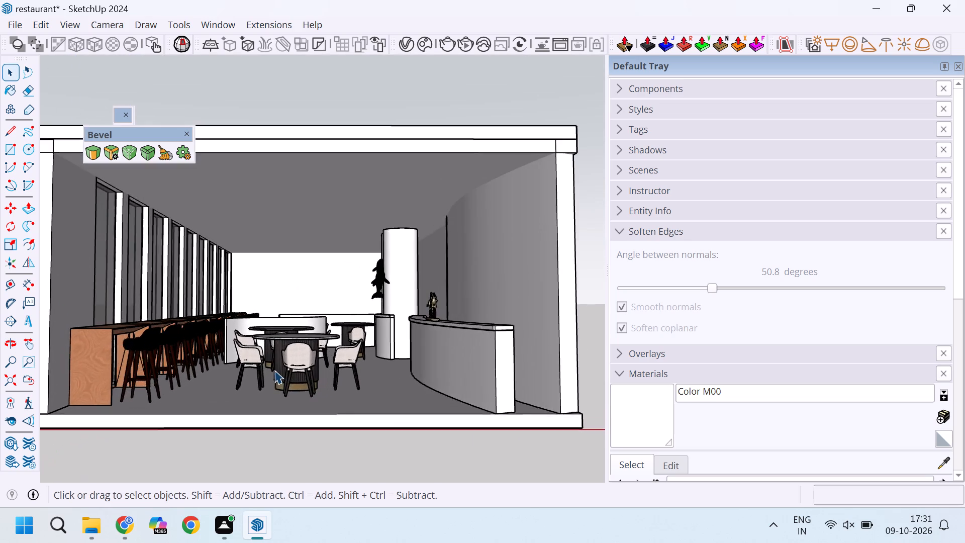
{"action": "scroll", "coordinate": [274, 370], "scroll_direction": "up", "scroll_amount": 3}
{"action": "scroll", "coordinate": [308, 378], "scroll_direction": "down", "scroll_amount": 3}
{"action": "scroll", "coordinate": [238, 327], "scroll_direction": "up", "scroll_amount": 4}
{"action": "middle_click_drag", "start_coordinate": [252, 295], "coordinate": [272, 338]}
{"action": "scroll", "coordinate": [218, 304], "scroll_direction": "up", "scroll_amount": 18}
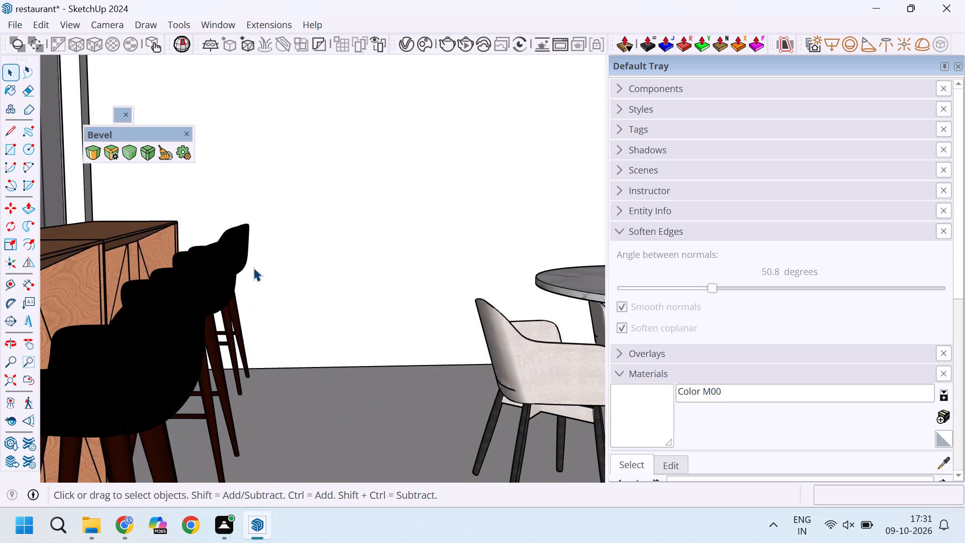
{"action": "scroll", "coordinate": [262, 336], "scroll_direction": "down", "scroll_amount": 9}
{"action": "scroll", "coordinate": [206, 285], "scroll_direction": "up", "scroll_amount": 9}
{"action": "scroll", "coordinate": [233, 326], "scroll_direction": "down", "scroll_amount": 5}
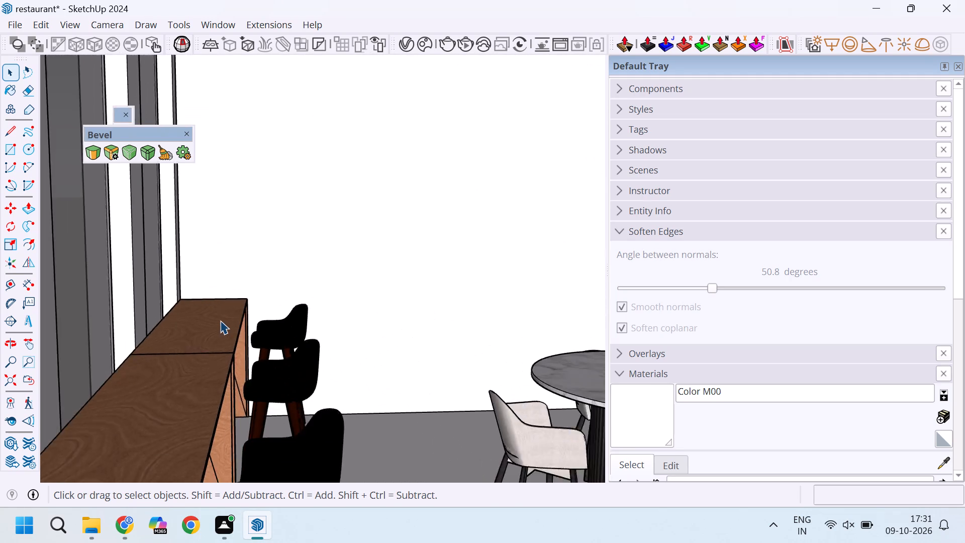
Examine the bar counter, dining tables and ceiling from inside the restaurant and from its open front.
{"action": "scroll", "coordinate": [220, 320], "scroll_direction": "down", "scroll_amount": 9}
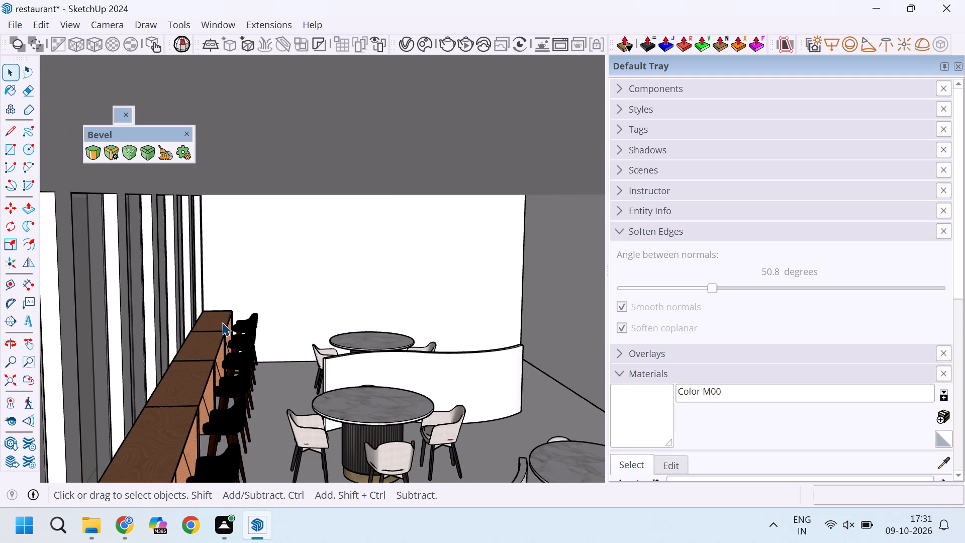
{"action": "scroll", "coordinate": [222, 322], "scroll_direction": "down", "scroll_amount": 3}
{"action": "scroll", "coordinate": [228, 285], "scroll_direction": "down", "scroll_amount": 20}
{"action": "scroll", "coordinate": [228, 285], "scroll_direction": "down", "scroll_amount": 8}
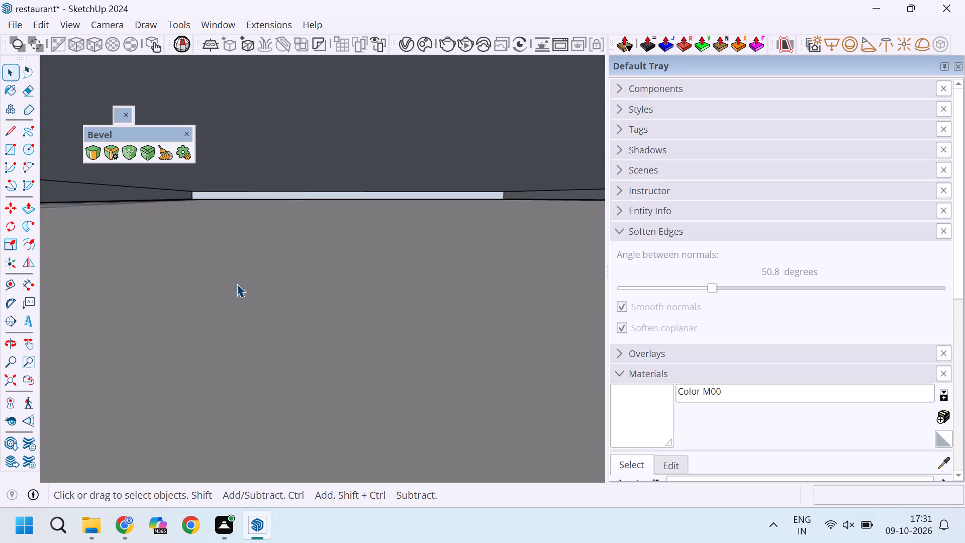
{"action": "scroll", "coordinate": [237, 284], "scroll_direction": "down", "scroll_amount": 1}
{"action": "scroll", "coordinate": [332, 202], "scroll_direction": "down", "scroll_amount": 6}
{"action": "scroll", "coordinate": [258, 195], "scroll_direction": "down", "scroll_amount": 14}
{"action": "middle_click_drag", "start_coordinate": [294, 282], "coordinate": [275, 219]}
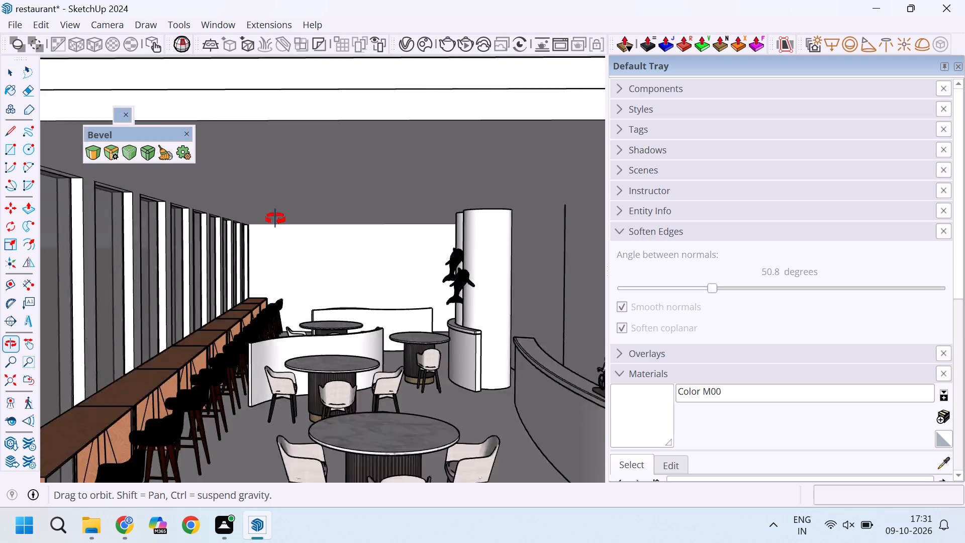
{"action": "middle_click_drag", "start_coordinate": [275, 219], "coordinate": [278, 205]}
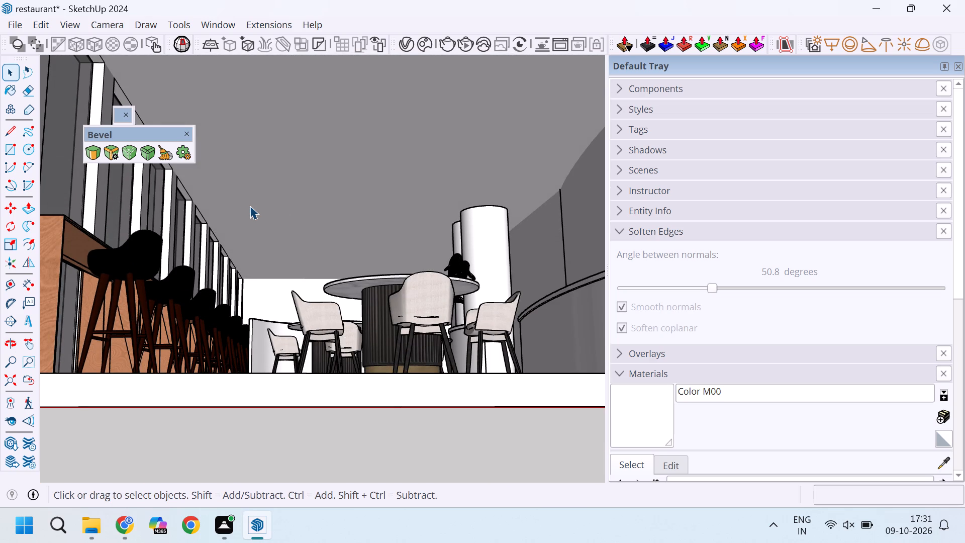
{"action": "scroll", "coordinate": [249, 141], "scroll_direction": "down", "scroll_amount": 7}
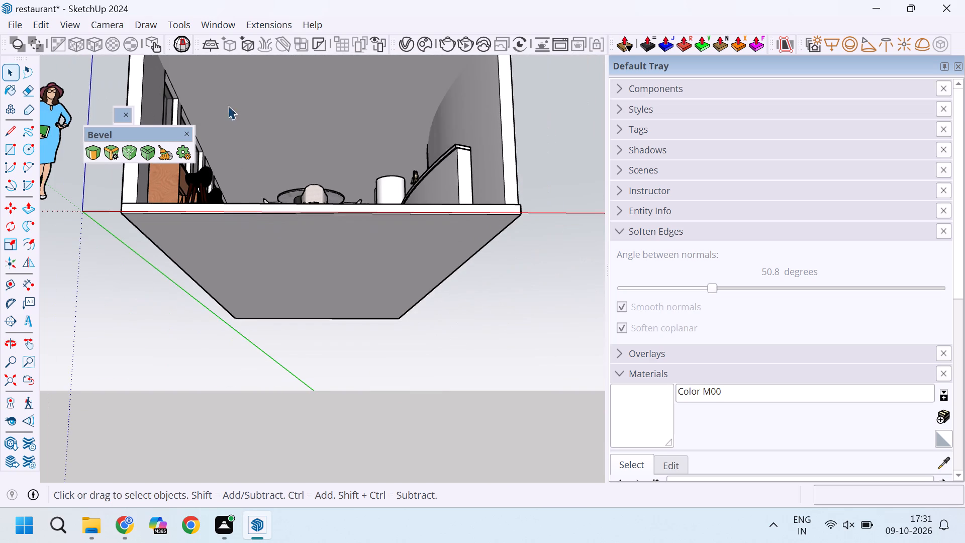
{"action": "middle_click_drag", "start_coordinate": [254, 140], "coordinate": [258, 178]}
{"action": "scroll", "coordinate": [258, 178], "scroll_direction": "down", "scroll_amount": 3}
{"action": "scroll", "coordinate": [244, 141], "scroll_direction": "up", "scroll_amount": 8}
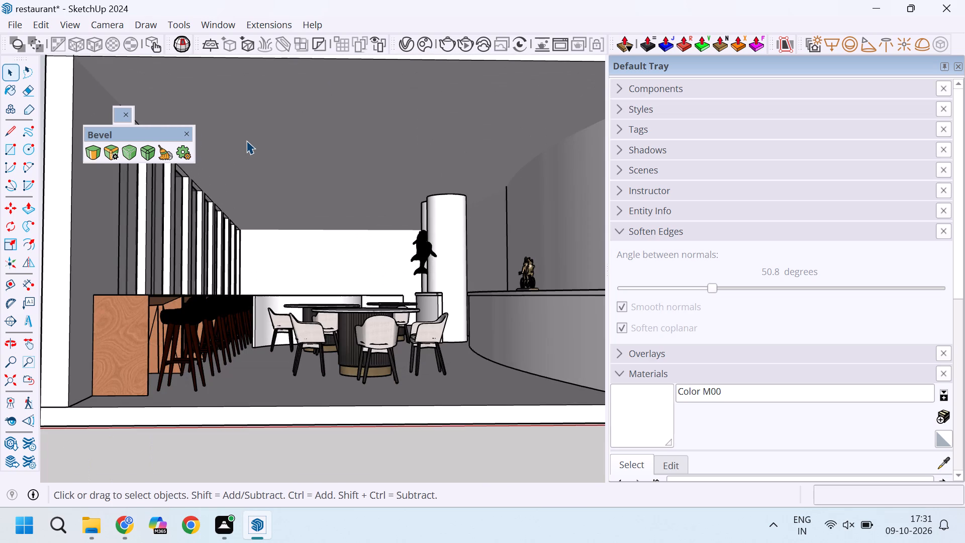
Draw a two-point arc on the ceiling near the restaurant's open front, with a bulge of about 8 11/16".
{"action": "key", "text": "l"}
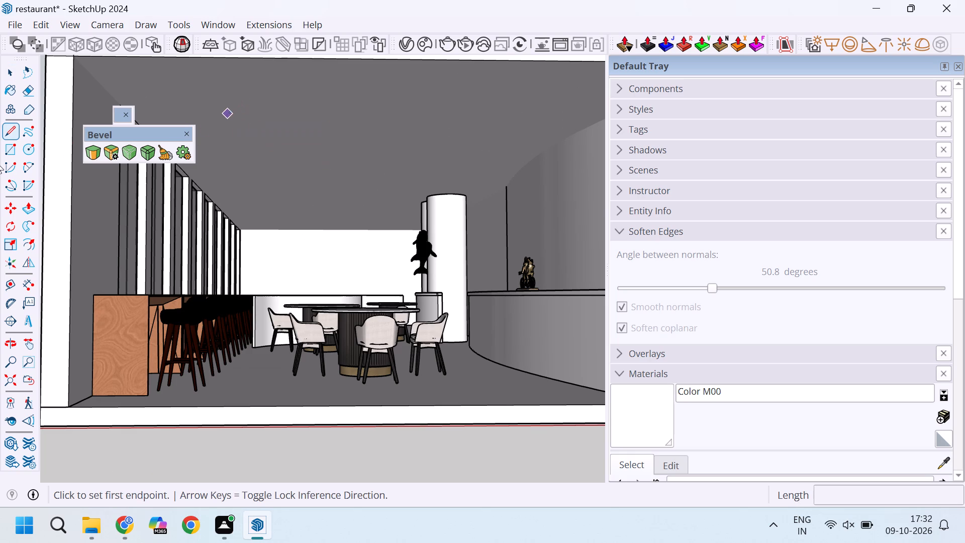
{"action": "left_click", "coordinate": [31, 168]}
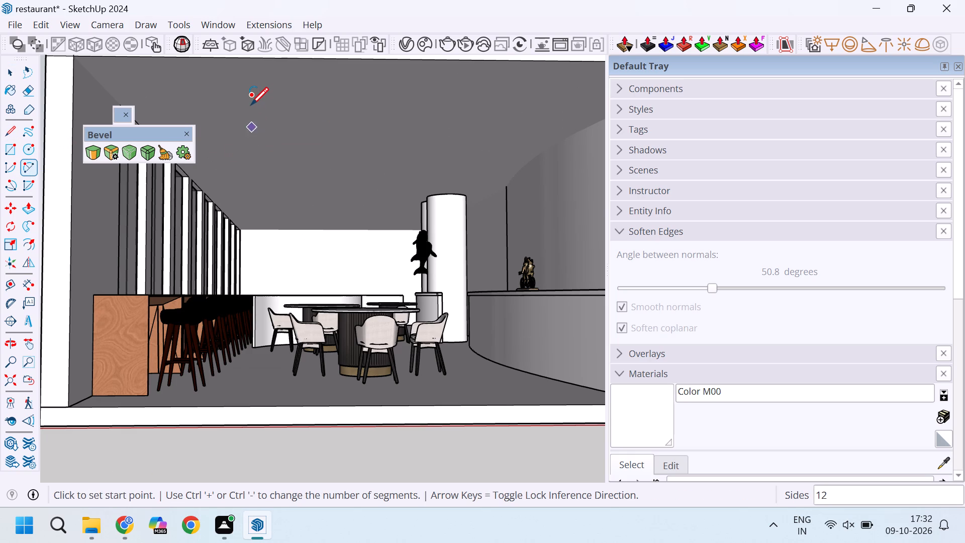
{"action": "left_click", "coordinate": [248, 96]}
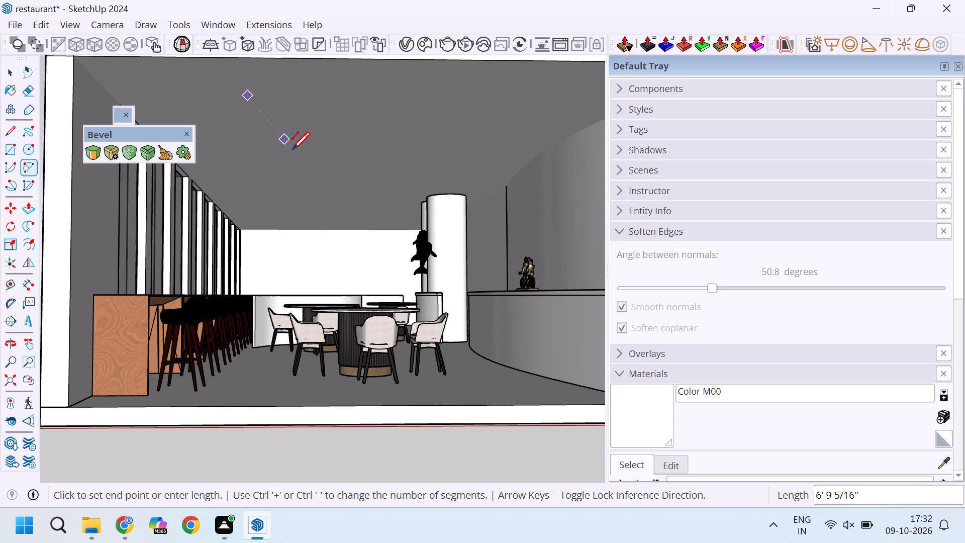
{"action": "scroll", "coordinate": [281, 143], "scroll_direction": "up", "scroll_amount": 3}
{"action": "left_click", "coordinate": [281, 143]}
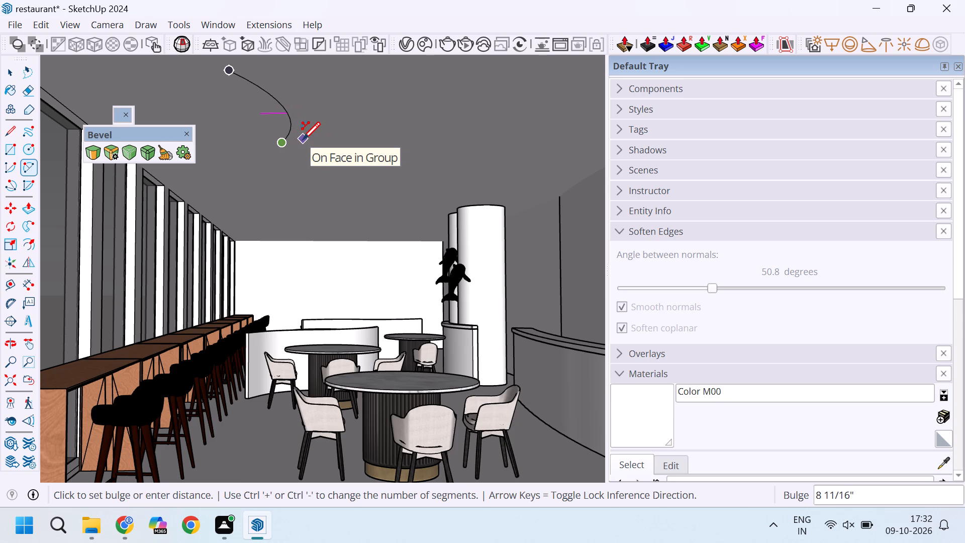
{"action": "left_click", "coordinate": [303, 139]}
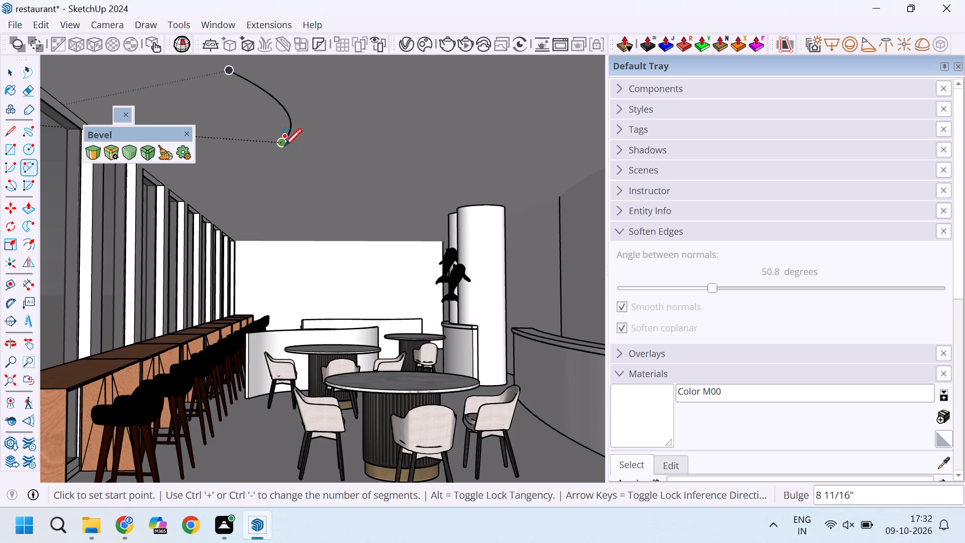
Draw a second ceiling arc from the first arc's end, about 9' long with an opposite bulge of about 1' 1 1/4".
{"action": "left_click", "coordinate": [284, 145]}
{"action": "middle_click_drag", "start_coordinate": [292, 189], "coordinate": [238, 192]}
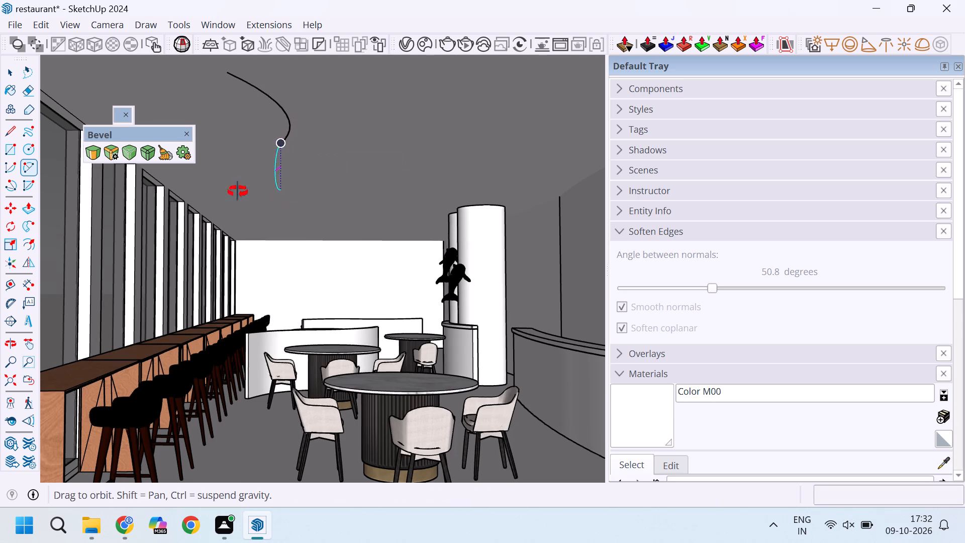
{"action": "middle_click_drag", "start_coordinate": [238, 192], "coordinate": [224, 170]}
{"action": "scroll", "coordinate": [233, 170], "scroll_direction": "up", "scroll_amount": 4}
{"action": "scroll", "coordinate": [304, 169], "scroll_direction": "up", "scroll_amount": 9}
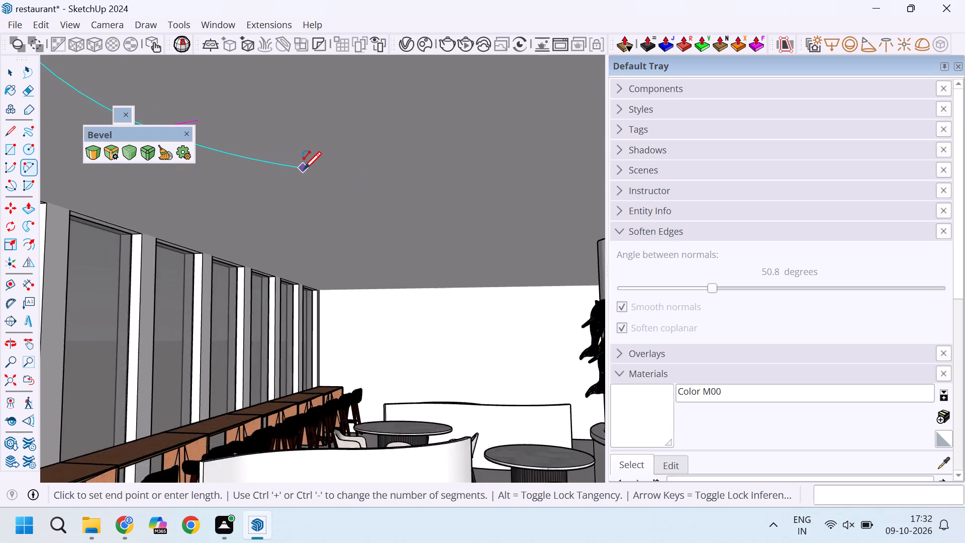
{"action": "scroll", "coordinate": [304, 169], "scroll_direction": "up", "scroll_amount": 3}
{"action": "scroll", "coordinate": [331, 156], "scroll_direction": "down", "scroll_amount": 13}
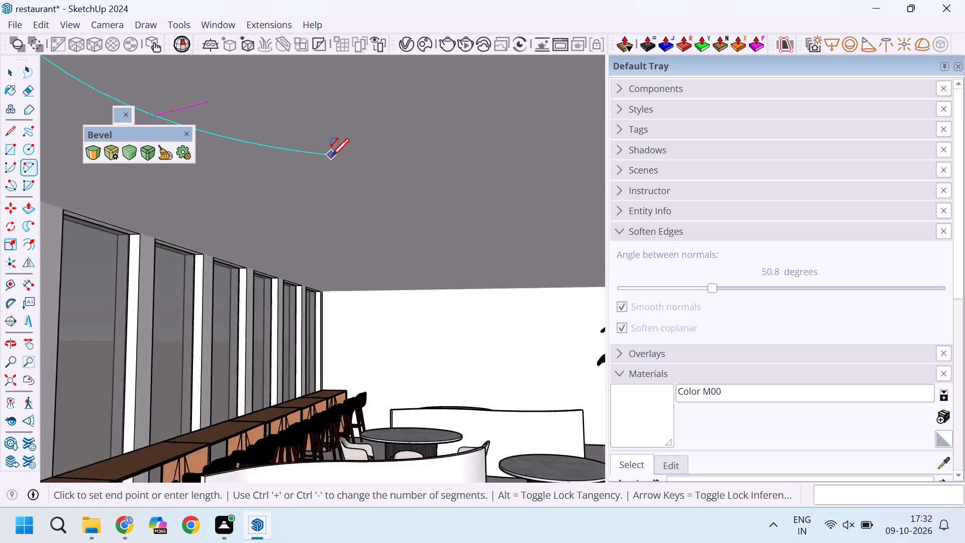
{"action": "scroll", "coordinate": [355, 172], "scroll_direction": "down", "scroll_amount": 5}
{"action": "middle_click_drag", "start_coordinate": [340, 152], "coordinate": [398, 93]}
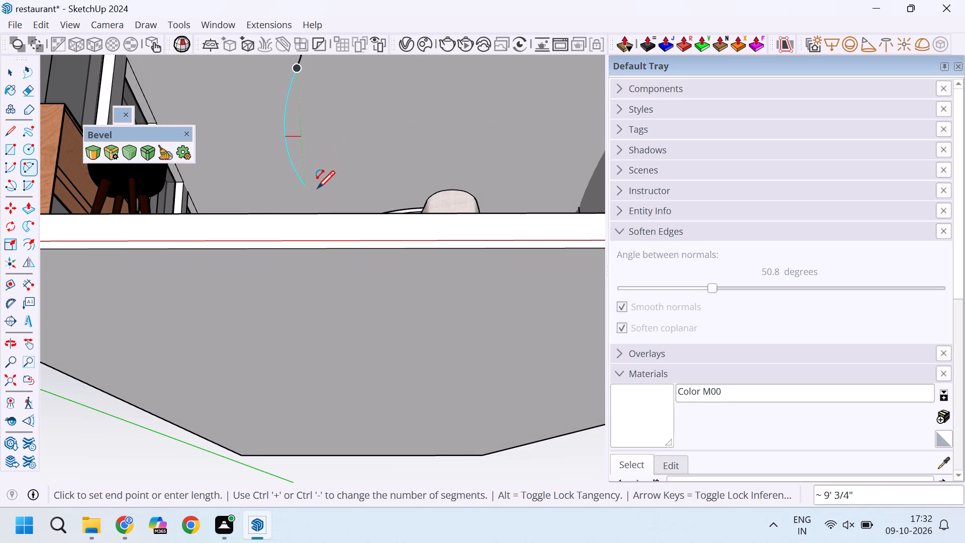
{"action": "left_click", "coordinate": [317, 188]}
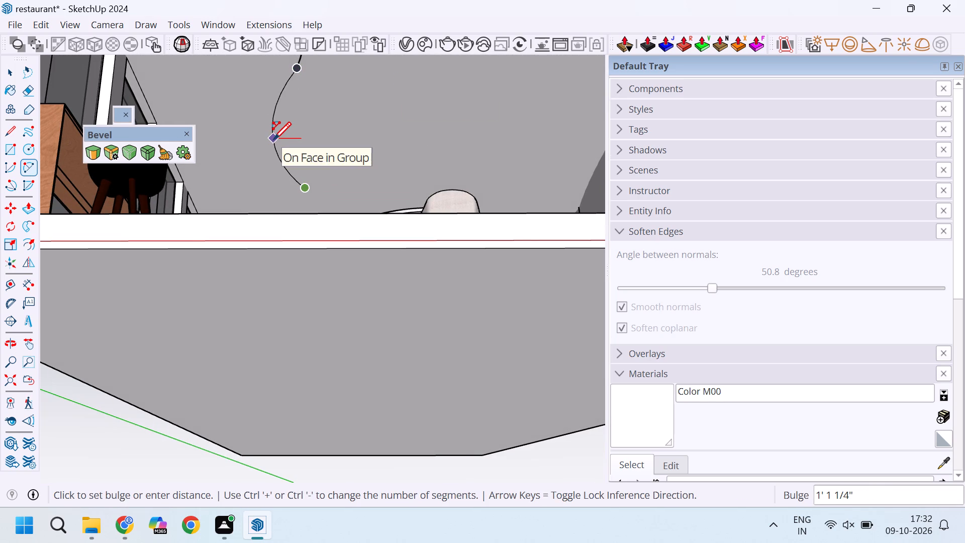
{"action": "left_click", "coordinate": [273, 139]}
Select both ceiling arcs and weld their edges into one S-shaped curve.
{"action": "scroll", "coordinate": [273, 139], "scroll_direction": "down", "scroll_amount": 9}
{"action": "scroll", "coordinate": [275, 88], "scroll_direction": "up", "scroll_amount": 6}
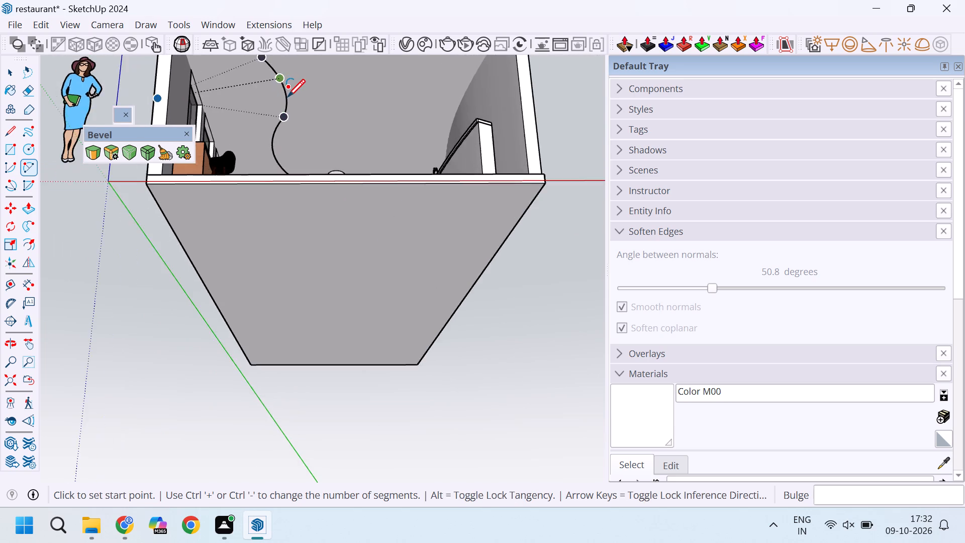
{"action": "scroll", "coordinate": [287, 97], "scroll_direction": "up", "scroll_amount": 9}
{"action": "key", "text": "space"}
{"action": "left_click", "coordinate": [281, 93]}
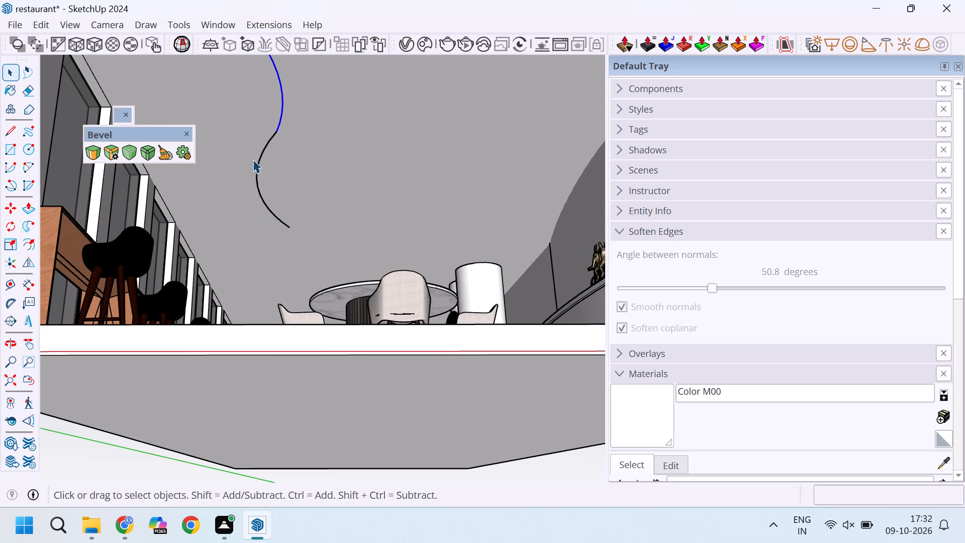
{"action": "left_click", "coordinate": [257, 159], "text": "ctrl"}
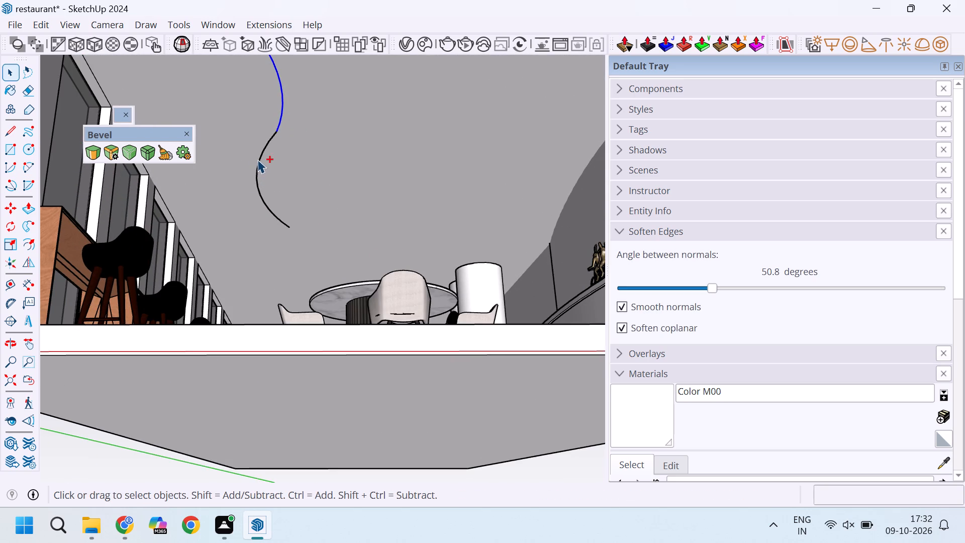
{"action": "left_click", "coordinate": [257, 159], "text": "ctrl"}
{"action": "left_click", "coordinate": [315, 143]}
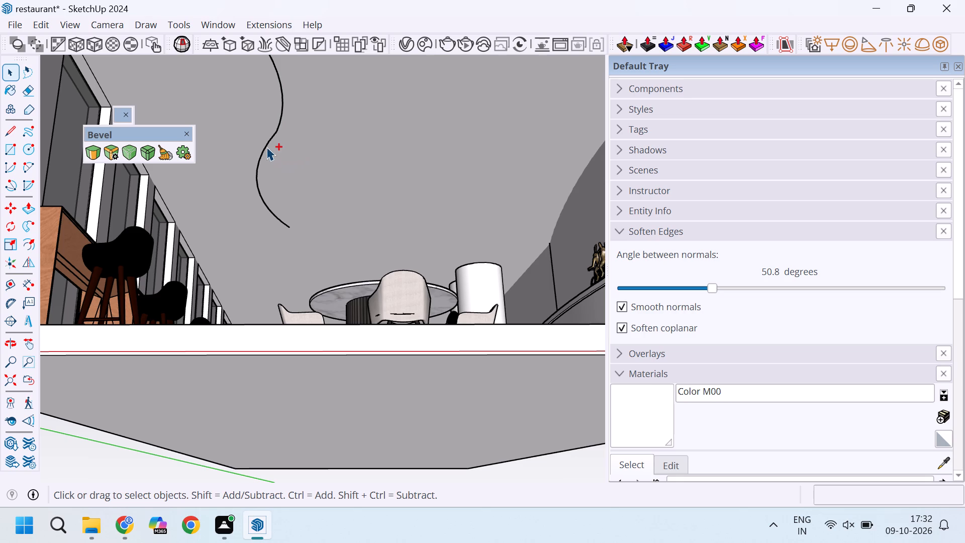
{"action": "left_click", "coordinate": [266, 147], "text": "ctrl"}
{"action": "left_click", "coordinate": [281, 117], "text": "ctrl"}
{"action": "right_click", "coordinate": [281, 116]}
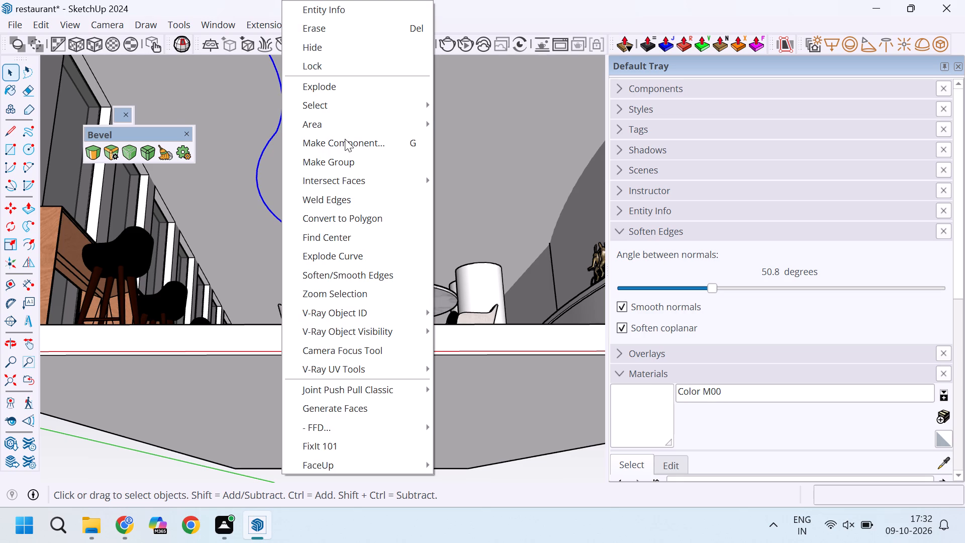
{"action": "left_click", "coordinate": [349, 195]}
Offset the welded S-curve on the ceiling by 3" towards the window side.
{"action": "key", "text": "f"}
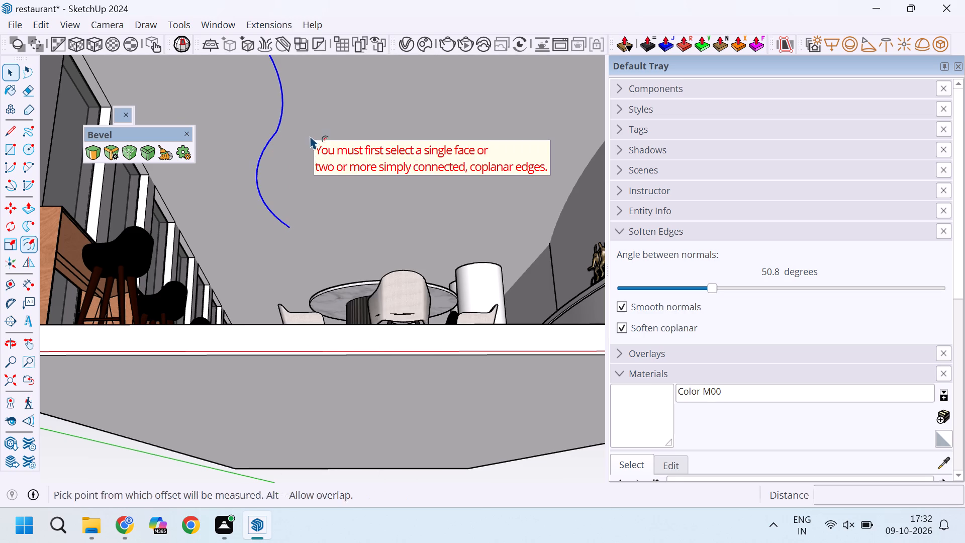
{"action": "key", "text": "space"}
{"action": "left_click", "coordinate": [280, 112]}
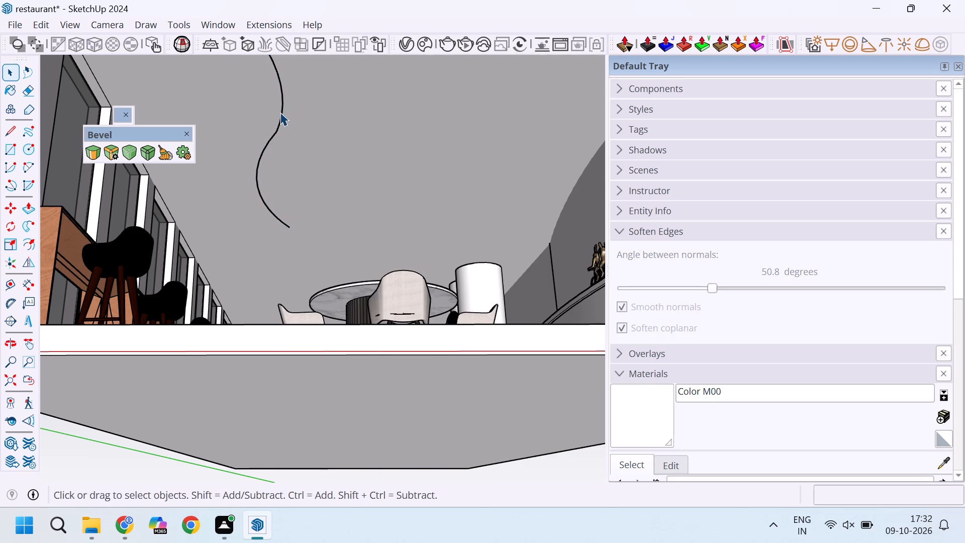
{"action": "key", "text": "f"}
{"action": "left_click", "coordinate": [282, 116]}
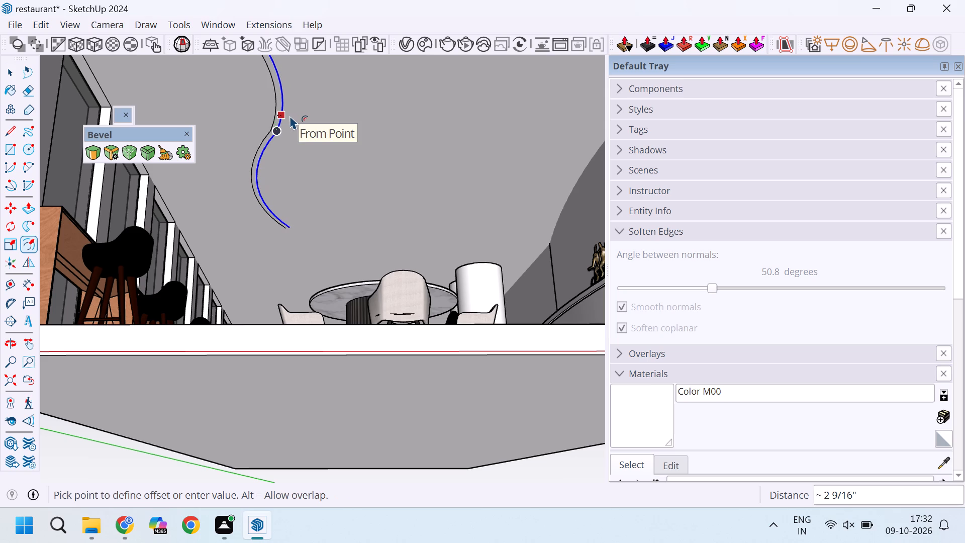
{"action": "key", "text": "2"}
{"action": "key", "text": "Return"}
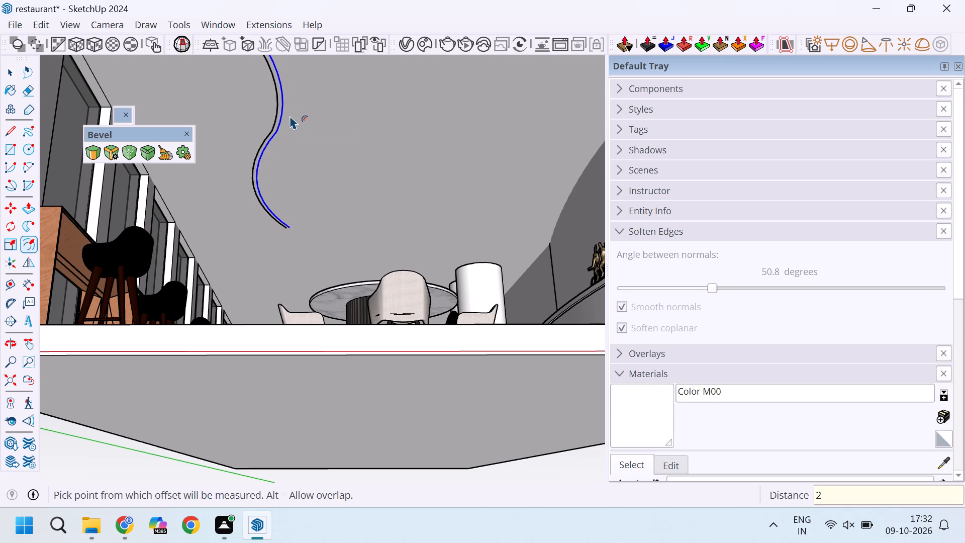
{"action": "key", "text": "3"}
{"action": "key", "text": "Return"}
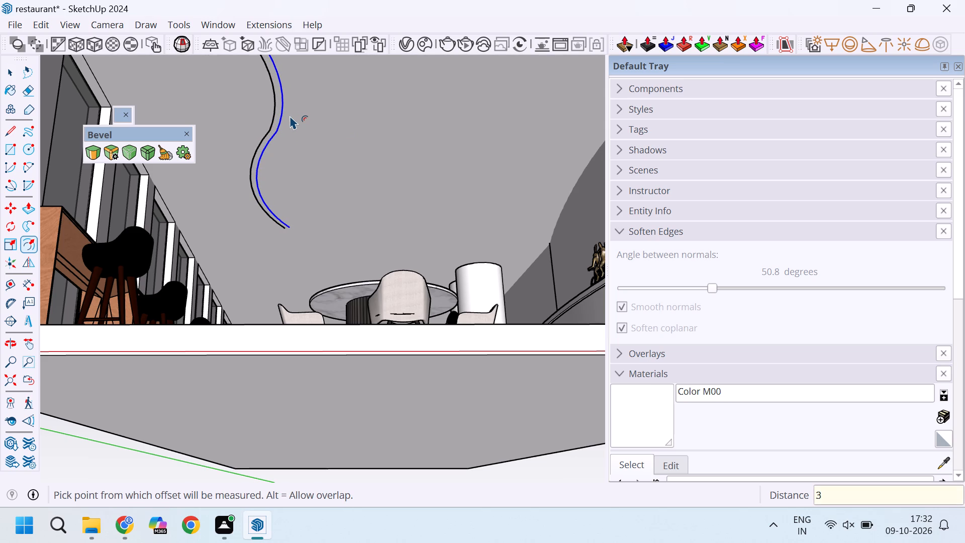
{"action": "key", "text": "space"}
Close both open ends between the two S-curves with short lines to form a narrow curved strip face.
{"action": "scroll", "coordinate": [290, 116], "scroll_direction": "down", "scroll_amount": 3}
{"action": "scroll", "coordinate": [334, 170], "scroll_direction": "down", "scroll_amount": 3}
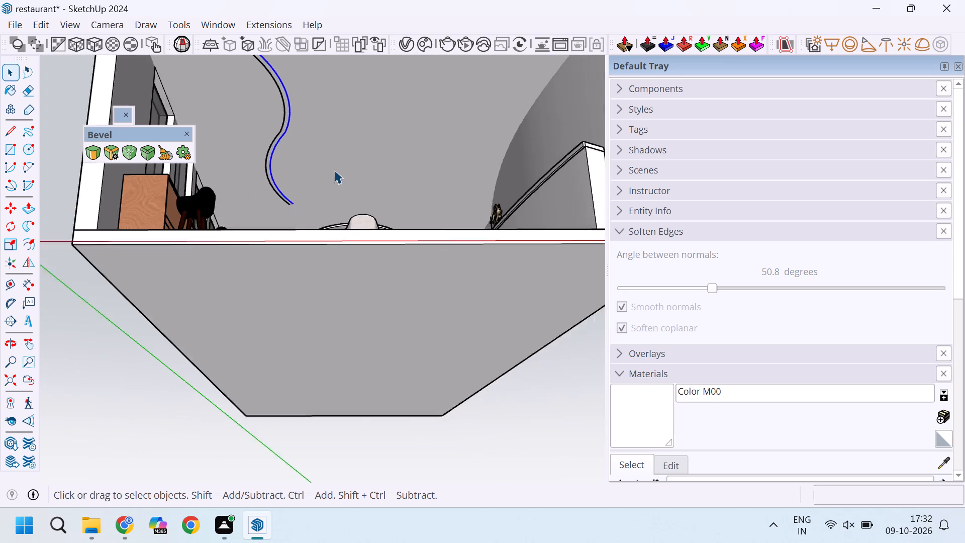
{"action": "scroll", "coordinate": [267, 82], "scroll_direction": "up", "scroll_amount": 20}
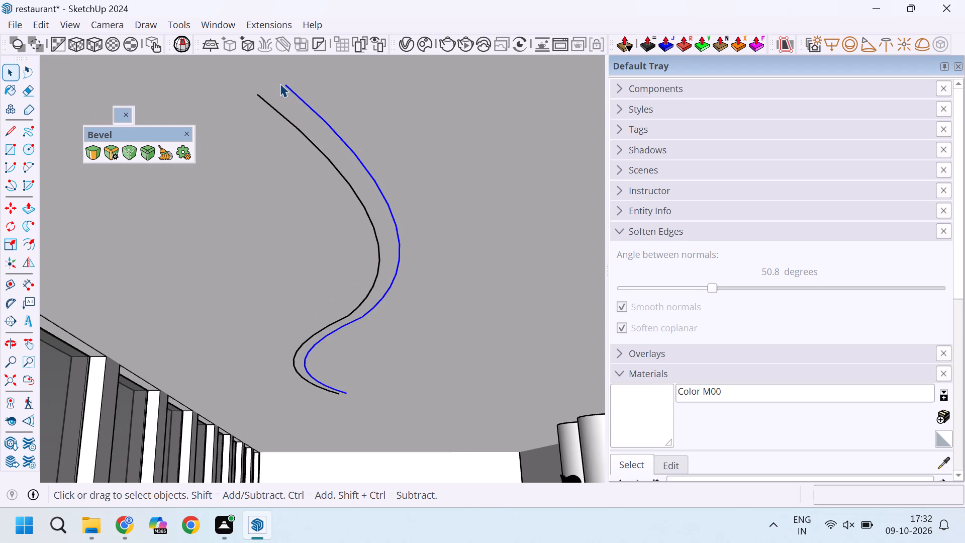
{"action": "key", "text": "l"}
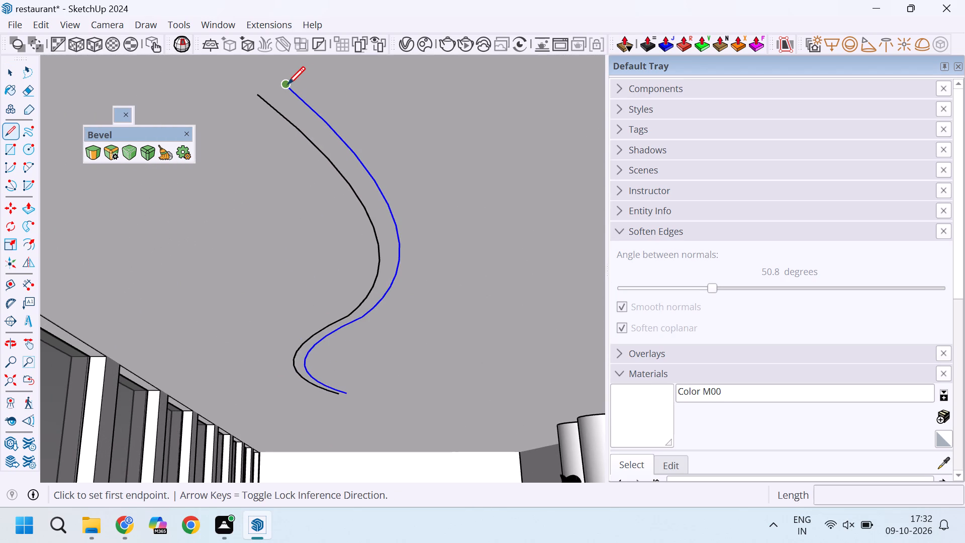
{"action": "left_click", "coordinate": [287, 84]}
{"action": "left_click", "coordinate": [262, 94]}
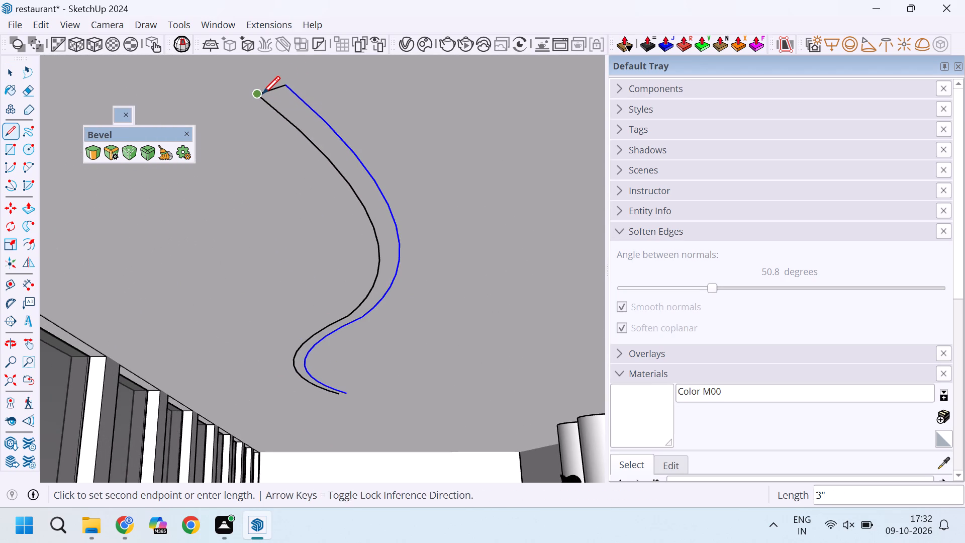
{"action": "scroll", "coordinate": [295, 78], "scroll_direction": "down", "scroll_amount": 6}
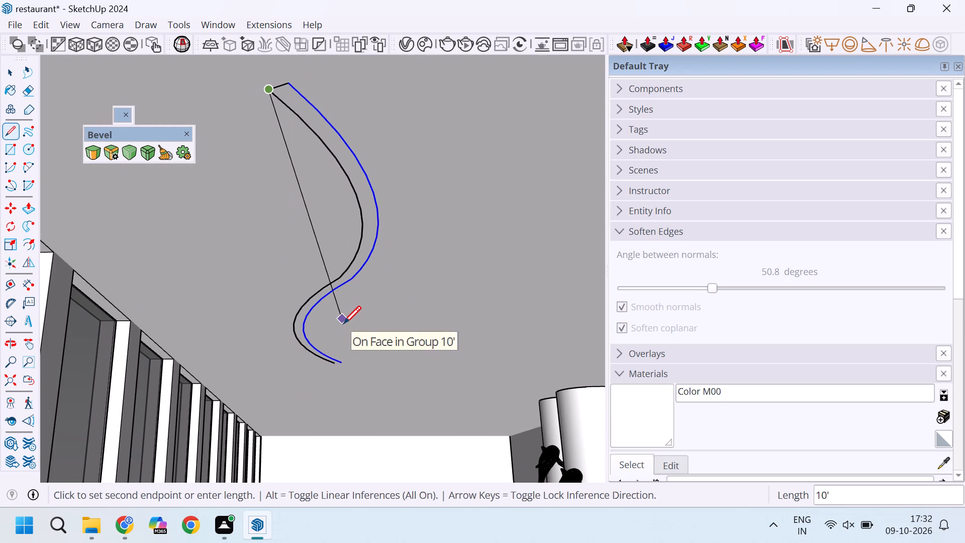
{"action": "key", "text": "Escape"}
{"action": "scroll", "coordinate": [339, 375], "scroll_direction": "up", "scroll_amount": 10}
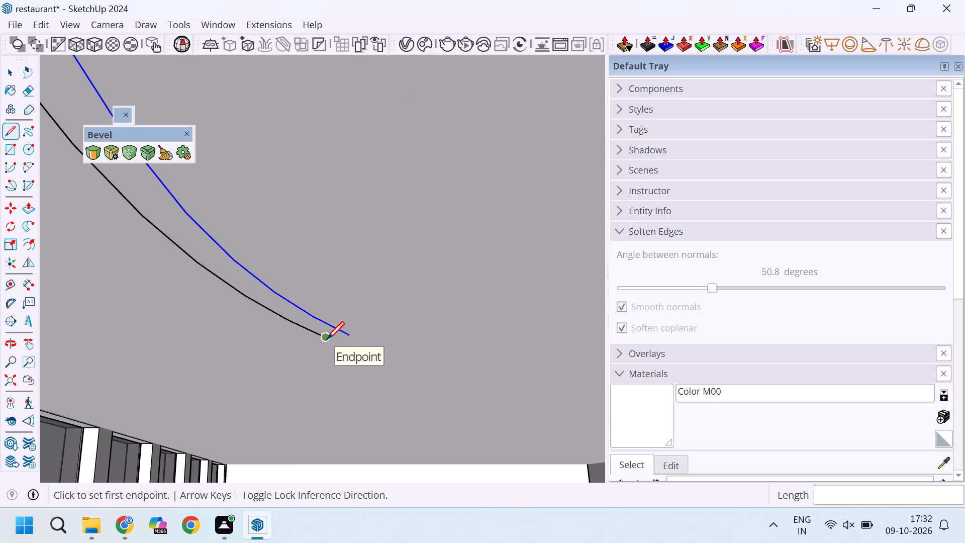
{"action": "left_click", "coordinate": [327, 339]}
{"action": "left_click", "coordinate": [346, 335]}
{"action": "key", "text": "space"}
{"action": "scroll", "coordinate": [346, 335], "scroll_direction": "down", "scroll_amount": 6}
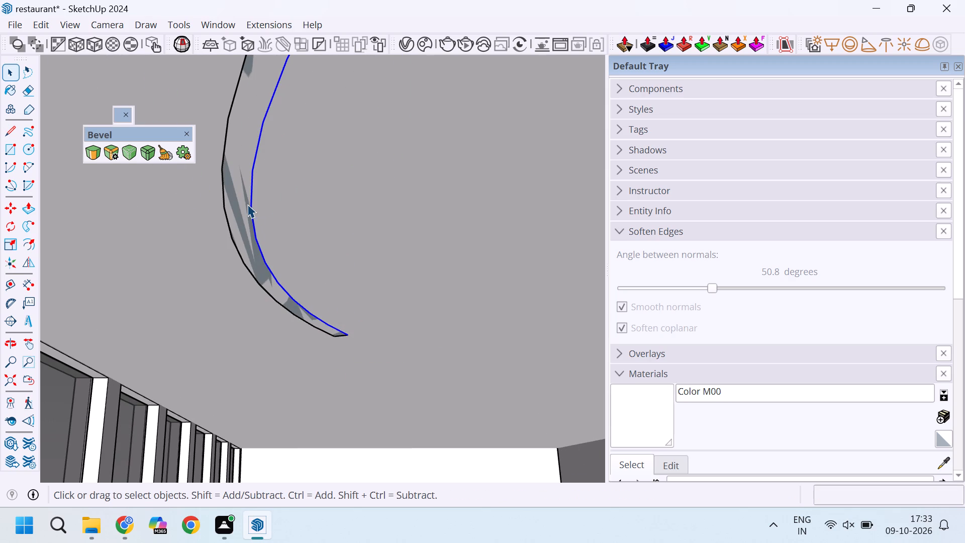
Make a group from the curved ceiling strip's face and its bounding edges.
{"action": "triple_click", "coordinate": [241, 193]}
{"action": "right_click", "coordinate": [241, 193]}
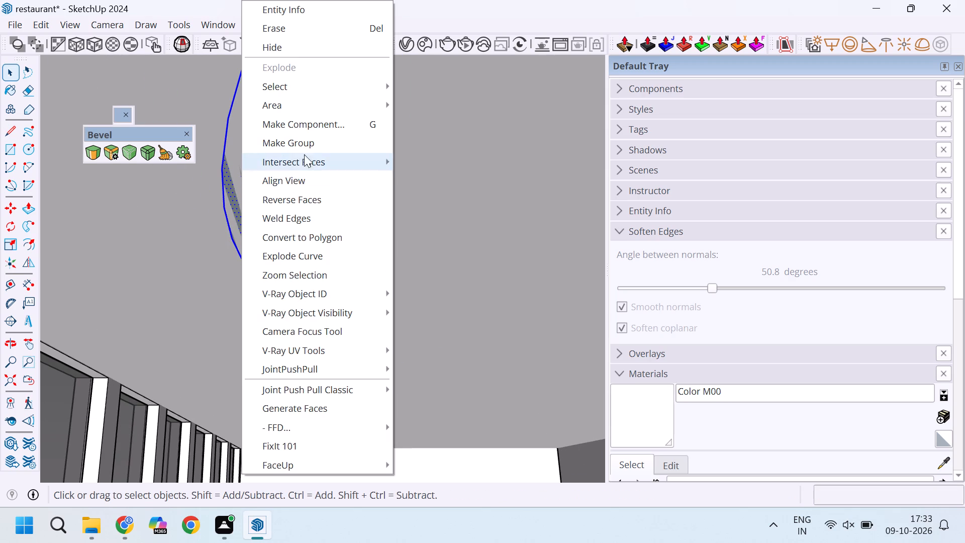
{"action": "left_click", "coordinate": [304, 144]}
{"action": "scroll", "coordinate": [306, 276], "scroll_direction": "down", "scroll_amount": 5}
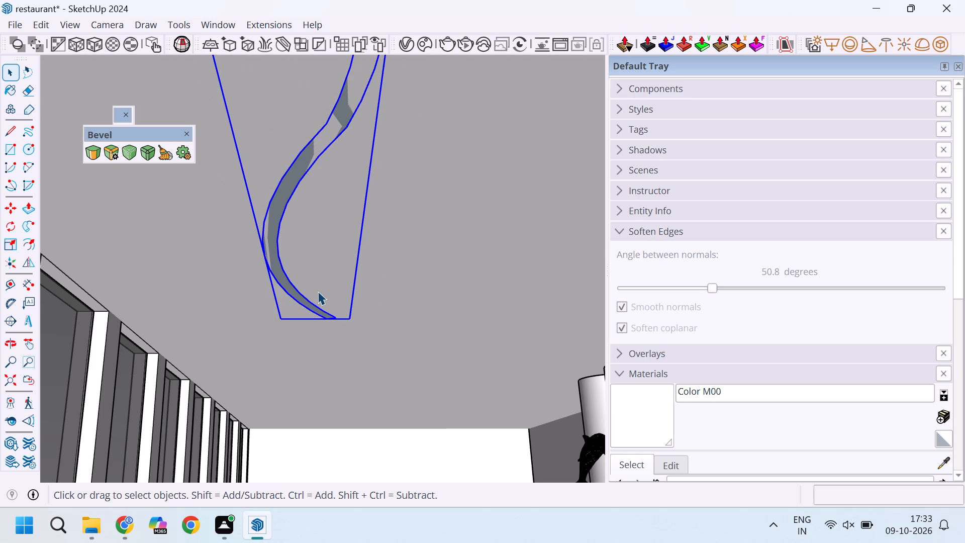
Mirror a copy of the curved ceiling strip group across the dining-area ceiling, offsetting the flip plane about 4' 5" away from the windows.
{"action": "scroll", "coordinate": [318, 291], "scroll_direction": "down", "scroll_amount": 7}
{"action": "scroll", "coordinate": [354, 120], "scroll_direction": "up", "scroll_amount": 1}
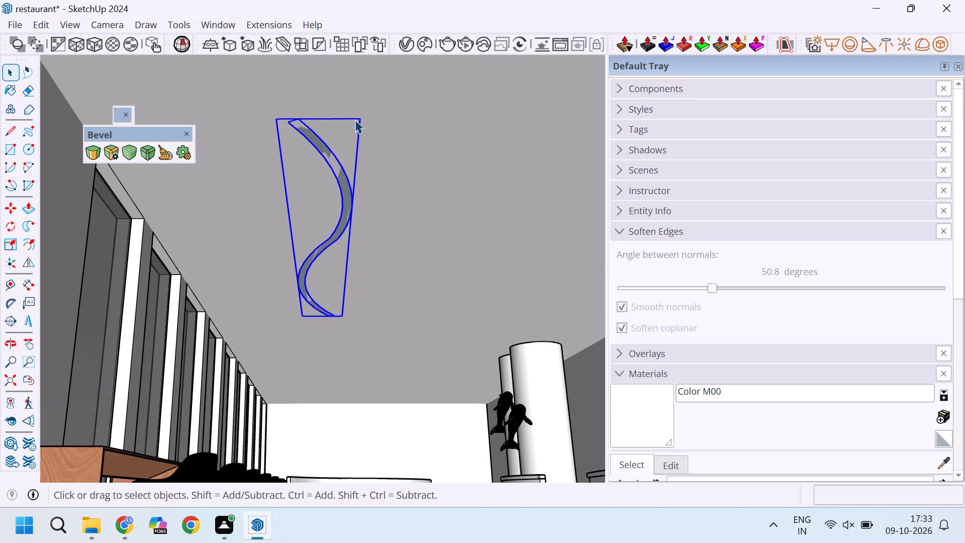
{"action": "scroll", "coordinate": [357, 126], "scroll_direction": "down", "scroll_amount": 2}
{"action": "scroll", "coordinate": [355, 149], "scroll_direction": "up", "scroll_amount": 2}
{"action": "scroll", "coordinate": [355, 149], "scroll_direction": "down", "scroll_amount": 9}
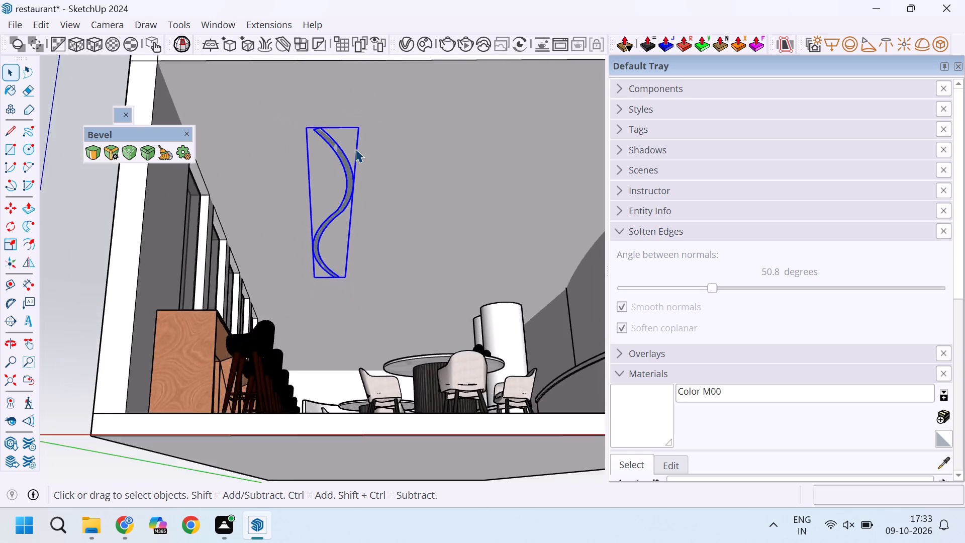
{"action": "scroll", "coordinate": [355, 149], "scroll_direction": "down", "scroll_amount": 1}
{"action": "scroll", "coordinate": [391, 89], "scroll_direction": "up", "scroll_amount": 4}
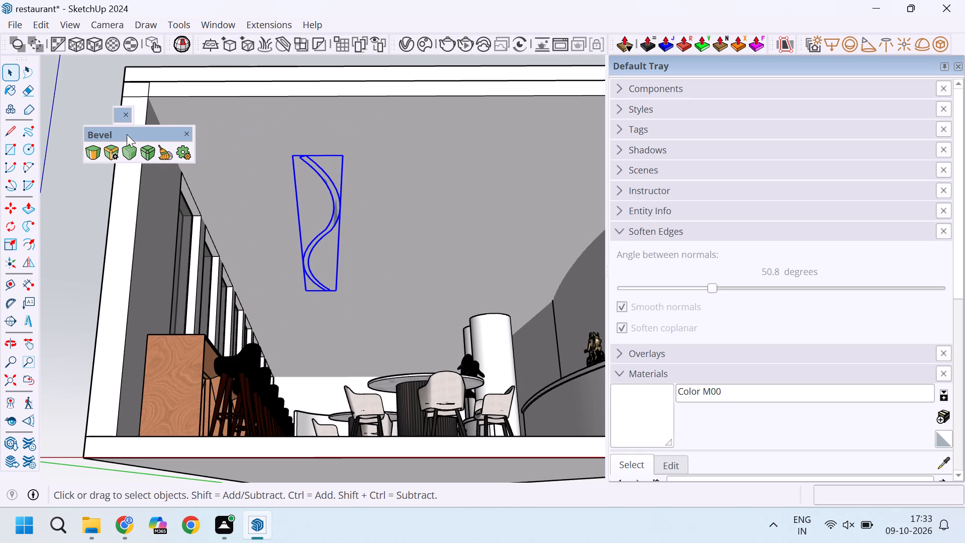
{"action": "left_click", "coordinate": [32, 265]}
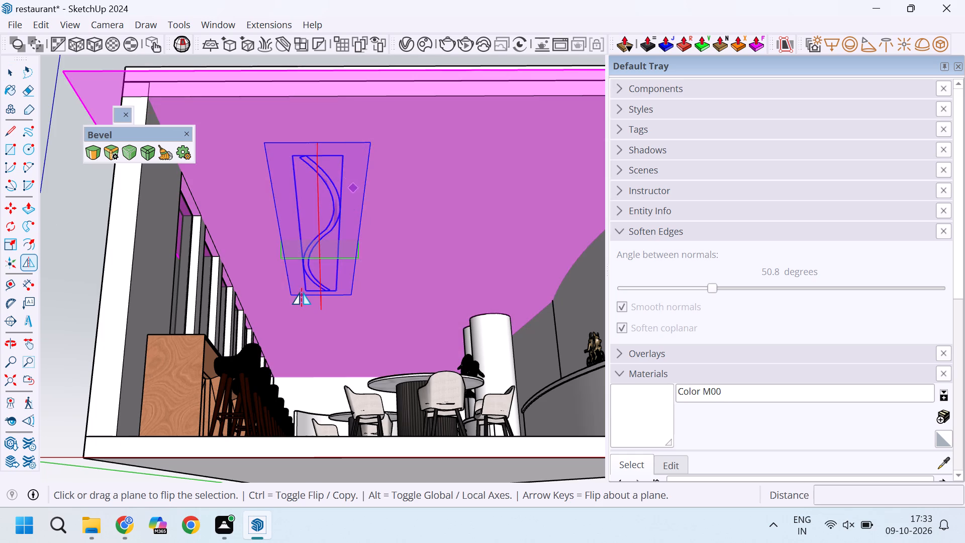
{"action": "middle_click_drag", "start_coordinate": [391, 98], "coordinate": [386, 167]}
{"action": "scroll", "coordinate": [308, 205], "scroll_direction": "up", "scroll_amount": 8}
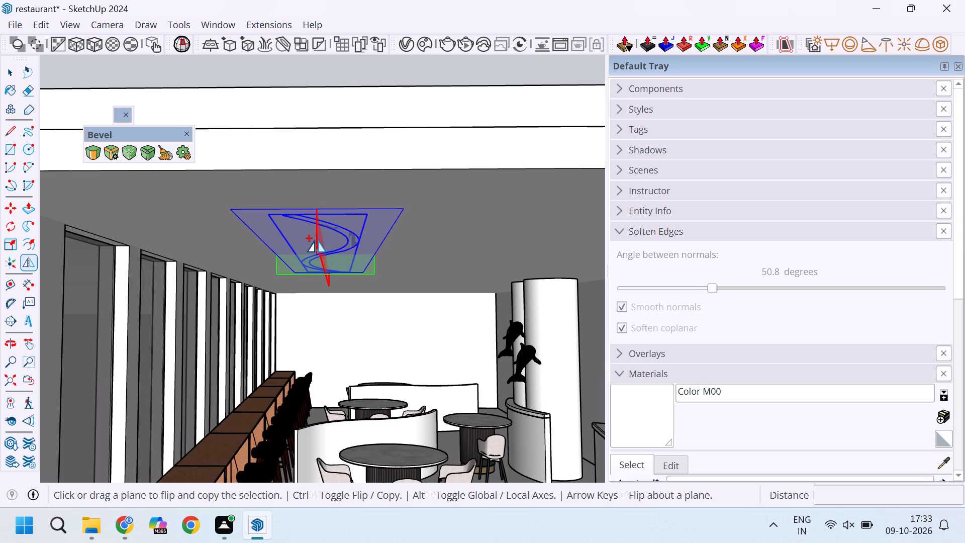
{"action": "left_click_drag", "start_coordinate": [317, 240], "coordinate": [513, 147]}
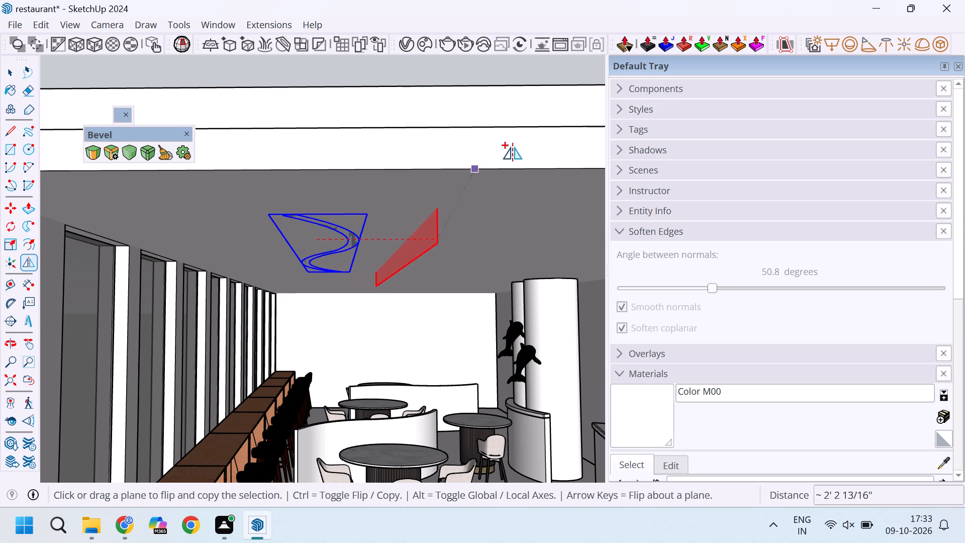
{"action": "left_click_drag", "start_coordinate": [513, 147], "coordinate": [448, 153]}
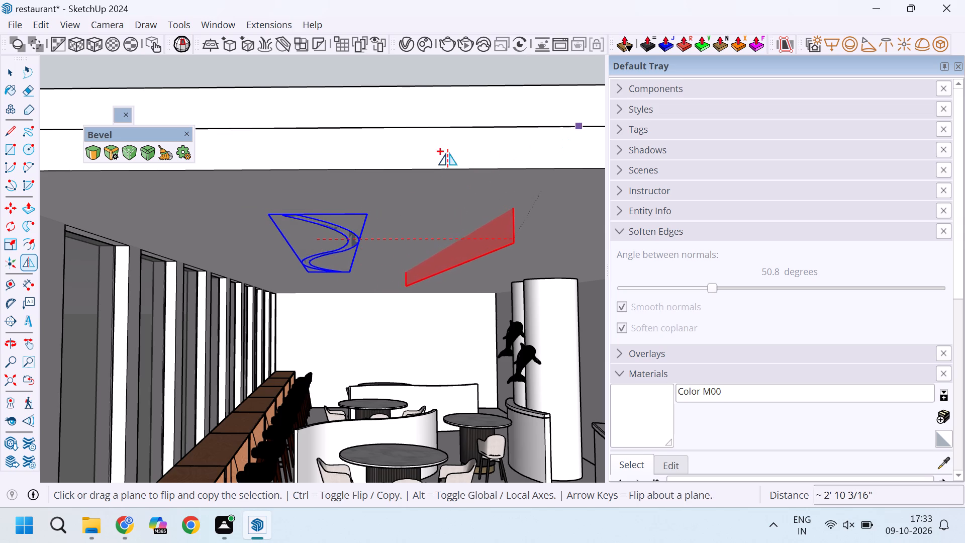
{"action": "left_click_drag", "start_coordinate": [448, 153], "coordinate": [449, 159]}
{"action": "scroll", "coordinate": [423, 159], "scroll_direction": "down", "scroll_amount": 7}
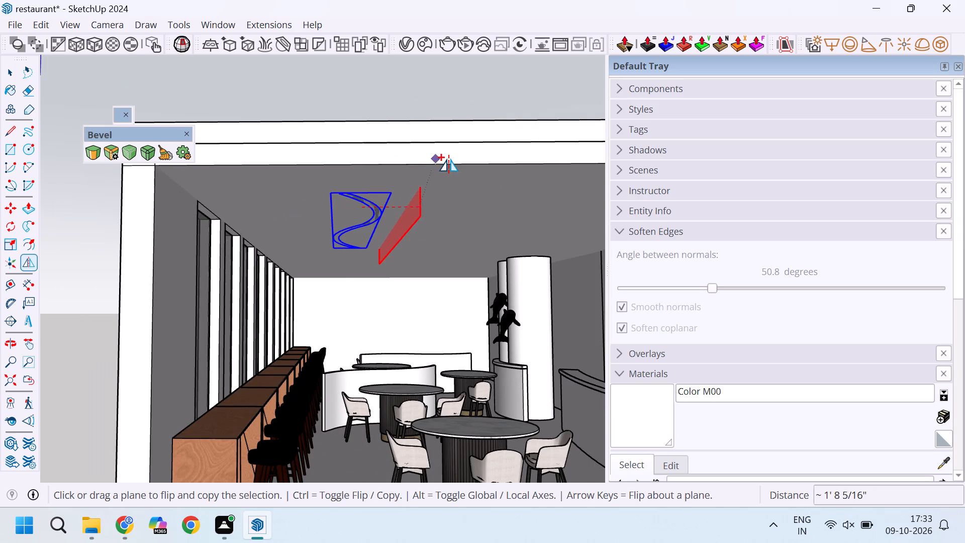
{"action": "left_click_drag", "start_coordinate": [449, 159], "coordinate": [519, 170]}
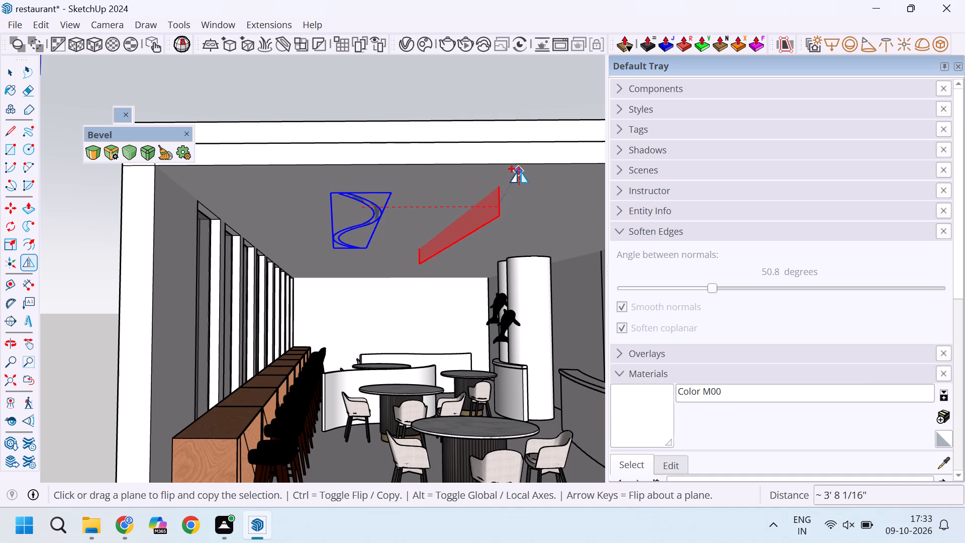
{"action": "left_click_drag", "start_coordinate": [519, 170], "coordinate": [443, 170]}
{"action": "scroll", "coordinate": [487, 168], "scroll_direction": "down", "scroll_amount": 3}
{"action": "scroll", "coordinate": [443, 170], "scroll_direction": "down", "scroll_amount": 2}
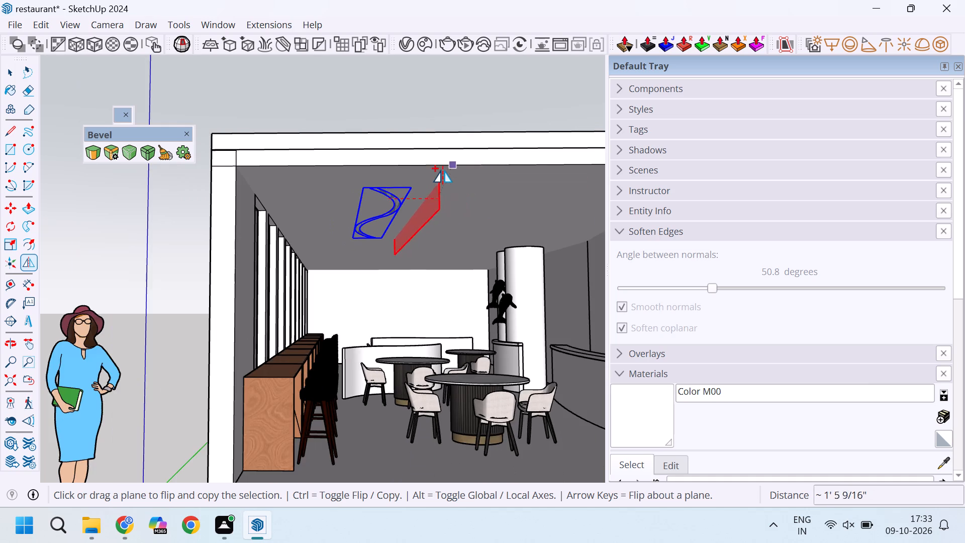
{"action": "scroll", "coordinate": [443, 170], "scroll_direction": "down", "scroll_amount": 2}
{"action": "left_click_drag", "start_coordinate": [443, 170], "coordinate": [514, 170]}
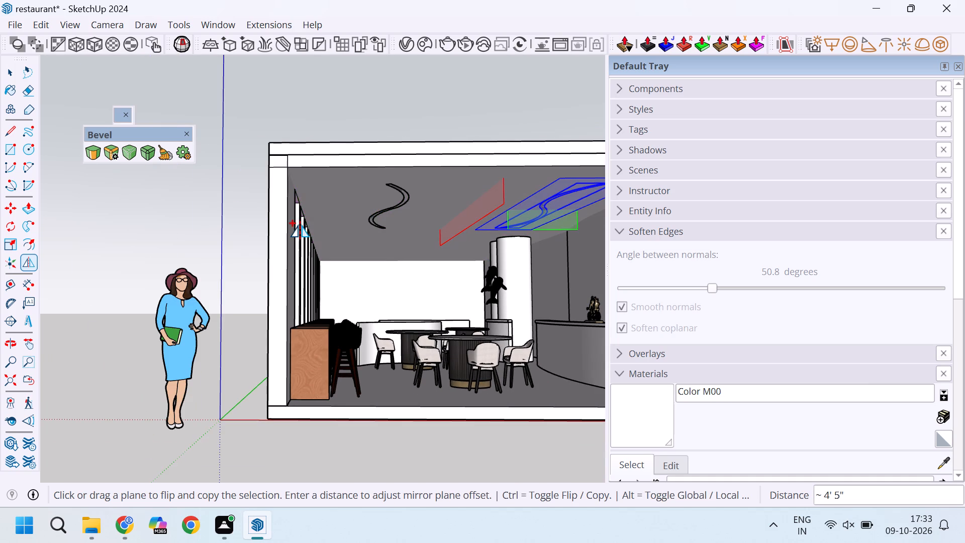
{"action": "scroll", "coordinate": [364, 224], "scroll_direction": "down", "scroll_amount": 3}
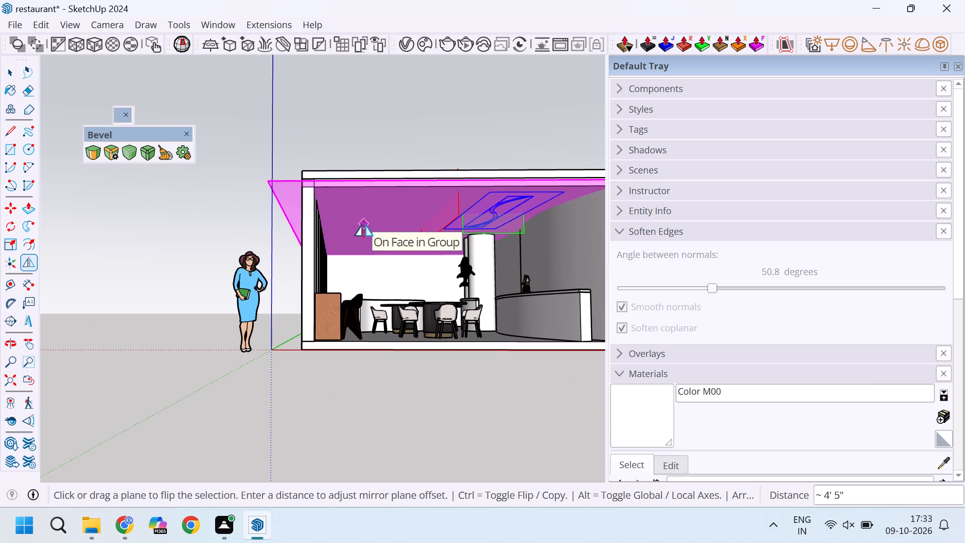
{"action": "scroll", "coordinate": [396, 212], "scroll_direction": "up", "scroll_amount": 4}
{"action": "key", "text": "space"}
{"action": "left_click", "coordinate": [431, 90]}
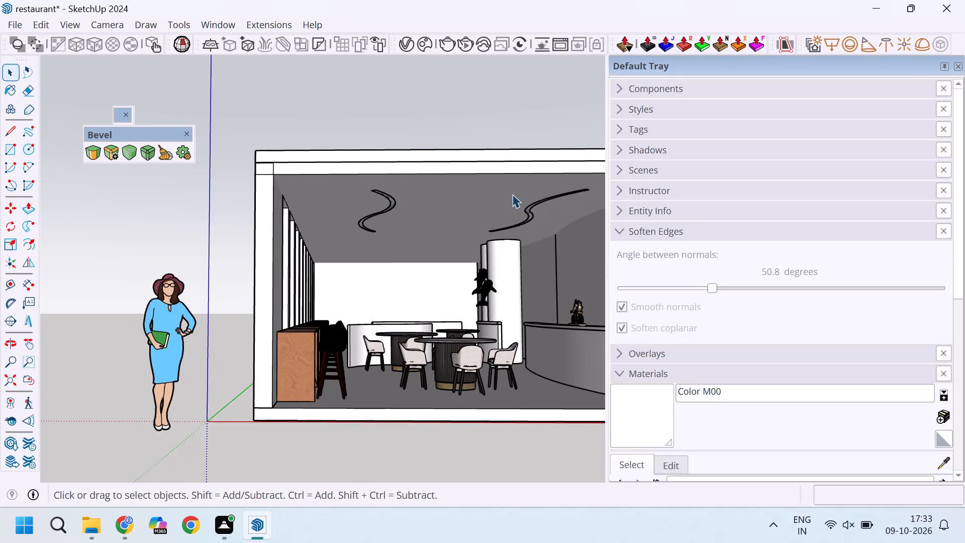
Examine both S-shaped ceiling strips from below and look inside the mirrored strip's group.
{"action": "middle_click_drag", "start_coordinate": [488, 195], "coordinate": [407, 149]}
{"action": "middle_click", "coordinate": [407, 149]}
{"action": "scroll", "coordinate": [455, 134], "scroll_direction": "up", "scroll_amount": 6}
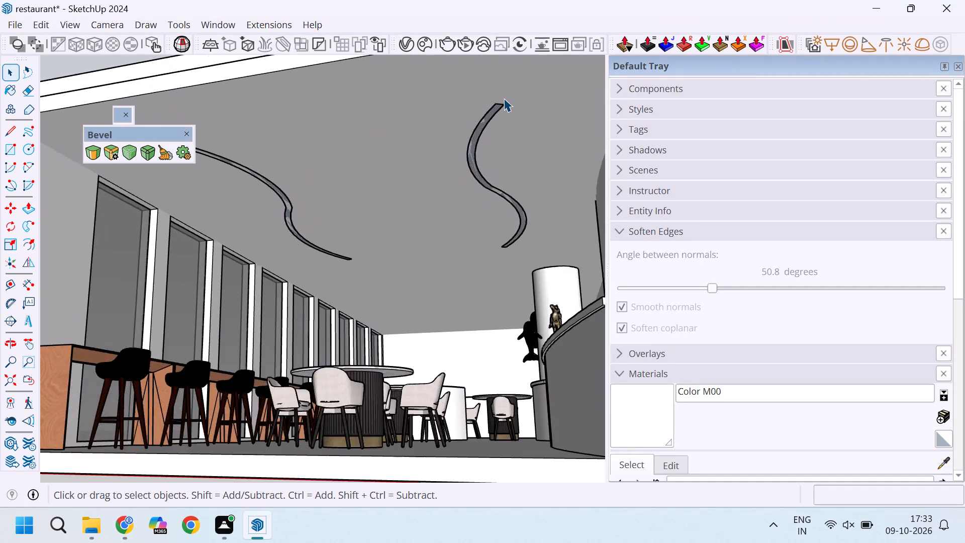
{"action": "scroll", "coordinate": [504, 98], "scroll_direction": "up", "scroll_amount": 5}
{"action": "double_click", "coordinate": [489, 116]}
{"action": "scroll", "coordinate": [489, 116], "scroll_direction": "down", "scroll_amount": 12}
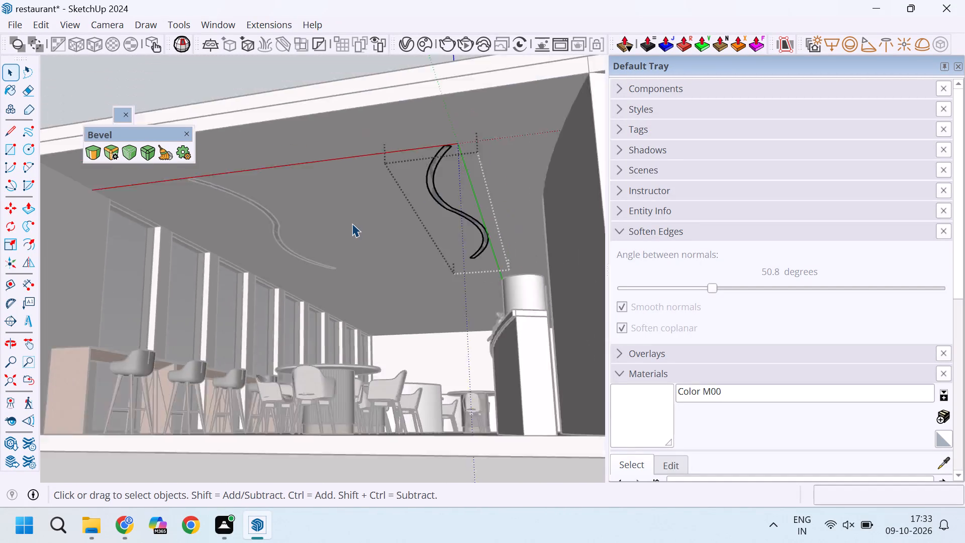
{"action": "scroll", "coordinate": [352, 223], "scroll_direction": "down", "scroll_amount": 9}
{"action": "left_click", "coordinate": [464, 125]}
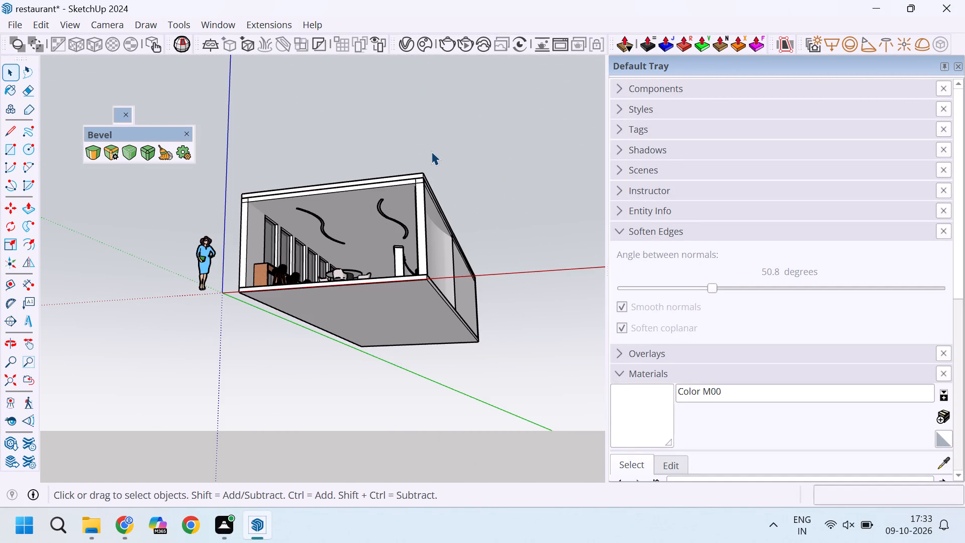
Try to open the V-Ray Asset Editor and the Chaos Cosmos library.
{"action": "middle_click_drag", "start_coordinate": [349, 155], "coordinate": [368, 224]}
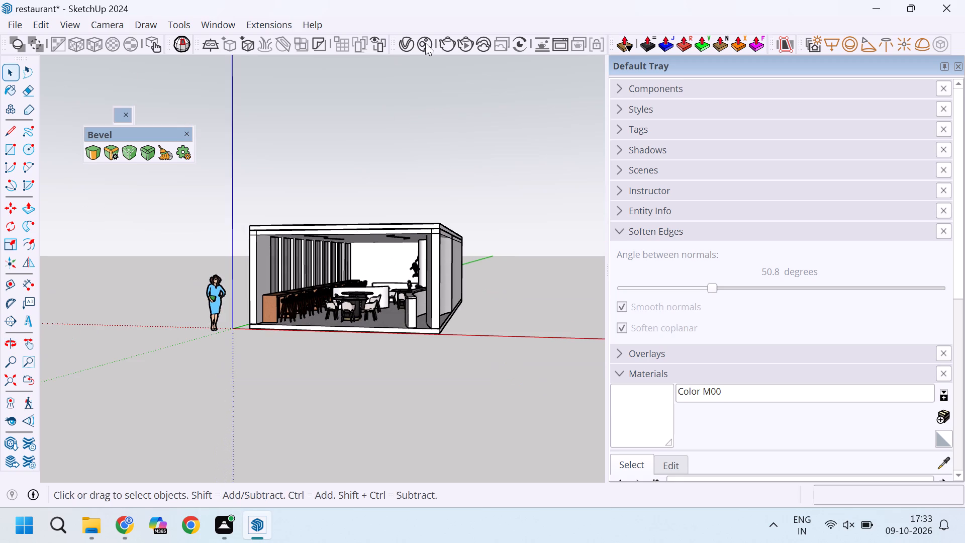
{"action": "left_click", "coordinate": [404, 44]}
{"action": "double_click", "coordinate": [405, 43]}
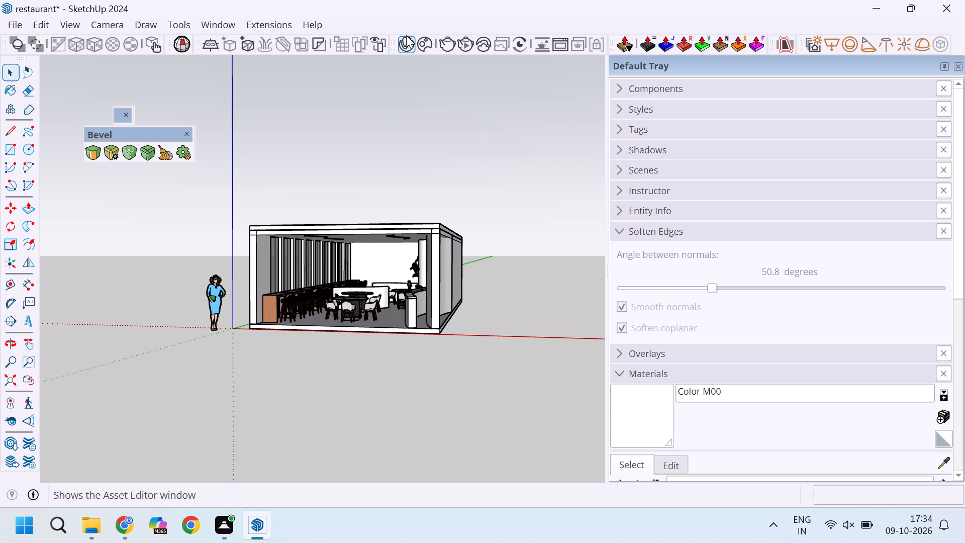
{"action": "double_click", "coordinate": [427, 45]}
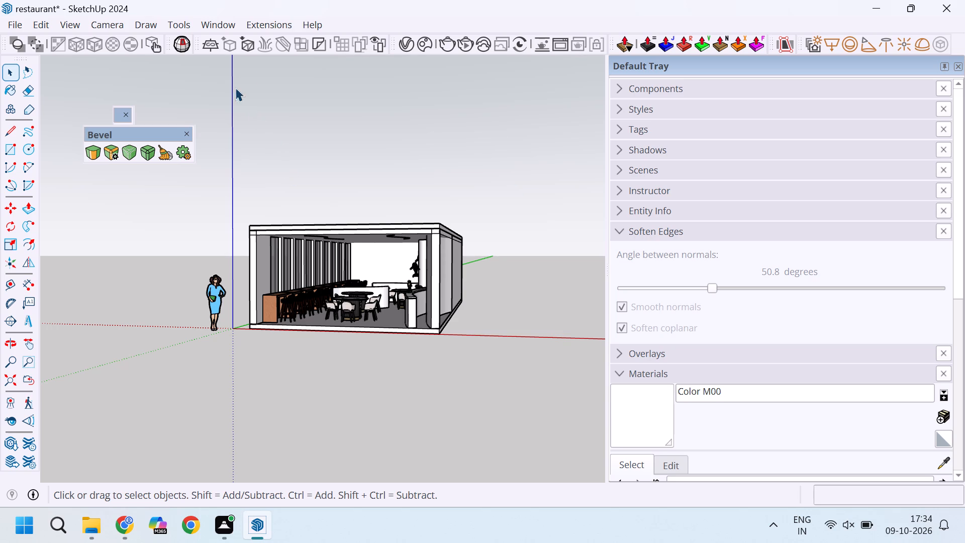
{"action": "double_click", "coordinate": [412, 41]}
Float the V-Ray tools over the model view and try again to open the V-Ray Asset Editor.
{"action": "left_click_drag", "start_coordinate": [396, 44], "coordinate": [357, 147]}
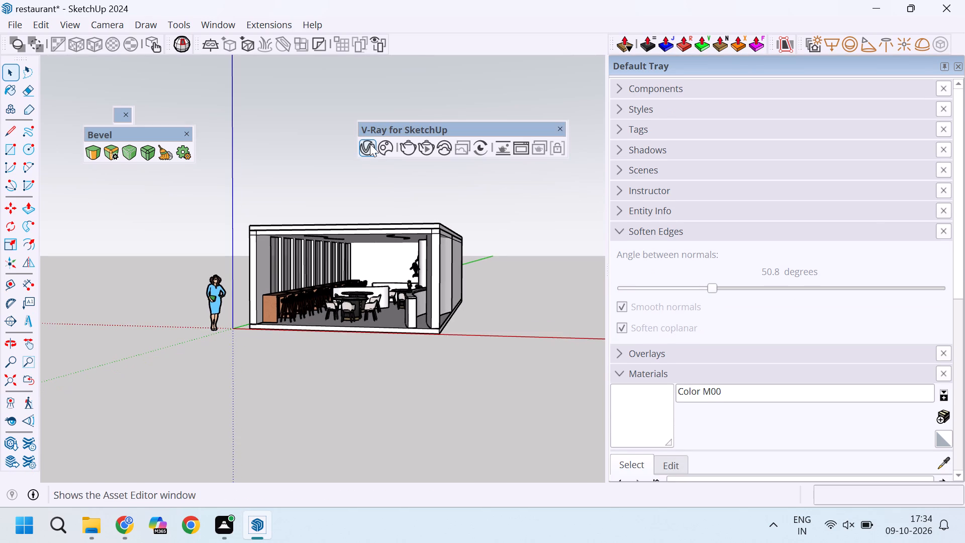
{"action": "double_click", "coordinate": [370, 144]}
Open the V-Ray Frame Buffer and start an interactive render of the restaurant.
{"action": "left_click", "coordinate": [520, 148]}
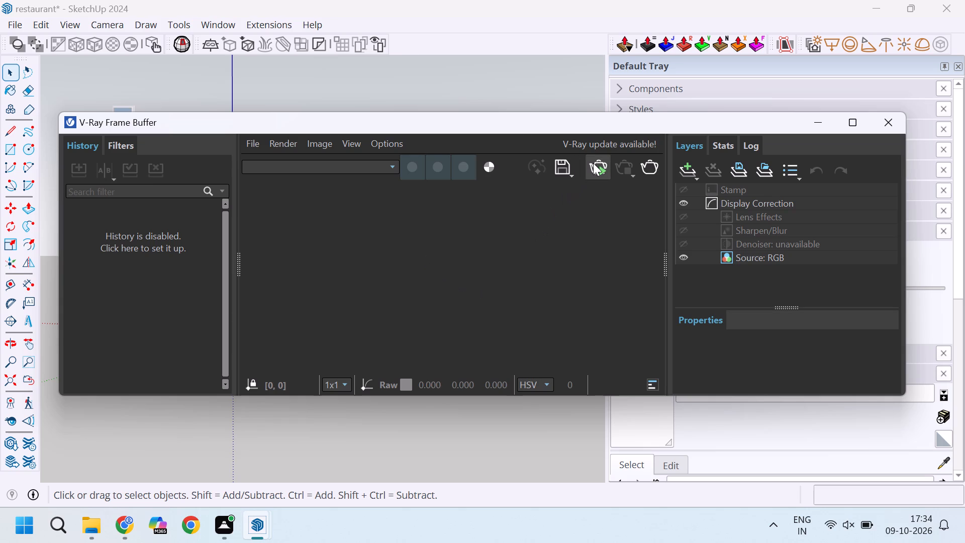
{"action": "left_click", "coordinate": [593, 163]}
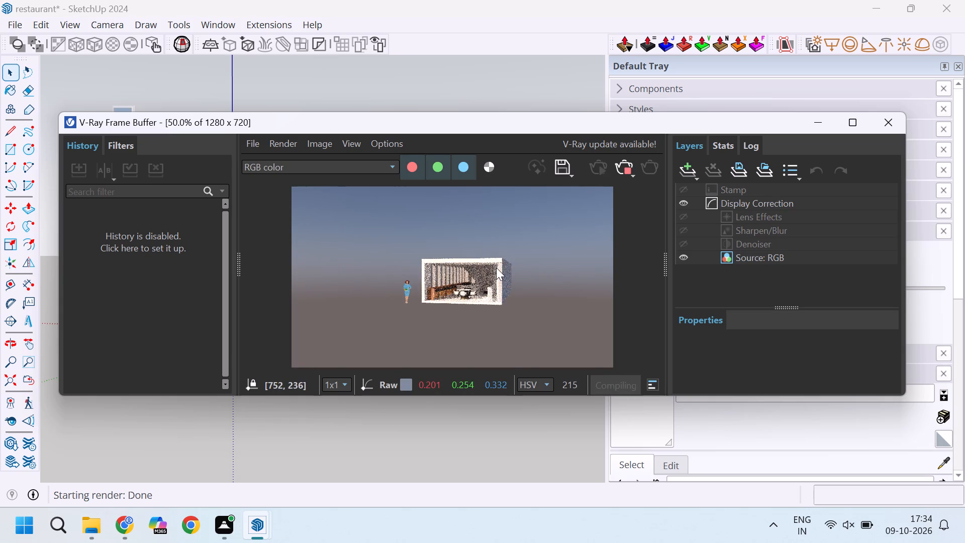
Inspect the interactive render of the restaurant through its open front, and minimise the V-Ray Frame Buffer.
{"action": "scroll", "coordinate": [496, 267], "scroll_direction": "up", "scroll_amount": 2}
{"action": "scroll", "coordinate": [473, 246], "scroll_direction": "down", "scroll_amount": 1}
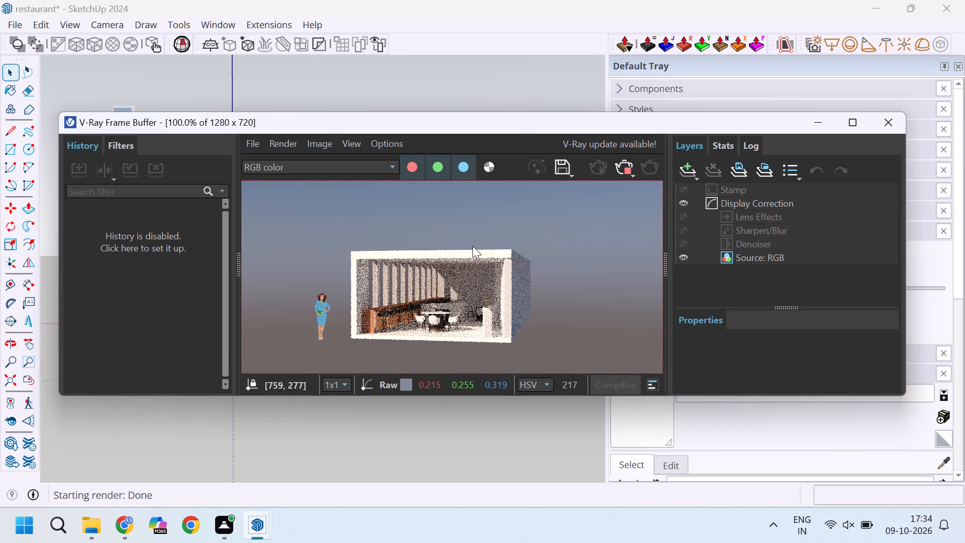
{"action": "middle_click_drag", "start_coordinate": [424, 98], "coordinate": [456, 101]}
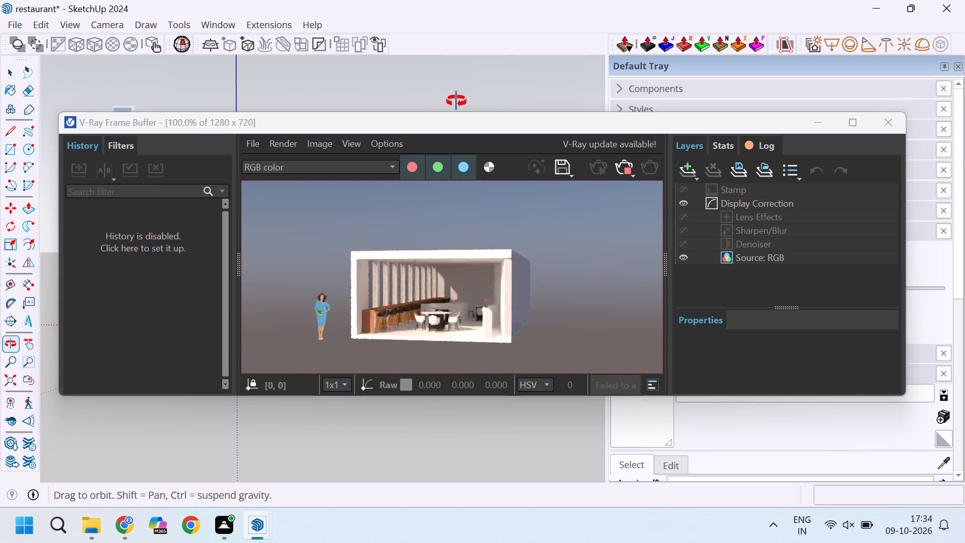
{"action": "middle_click_drag", "start_coordinate": [456, 101], "coordinate": [487, 101]}
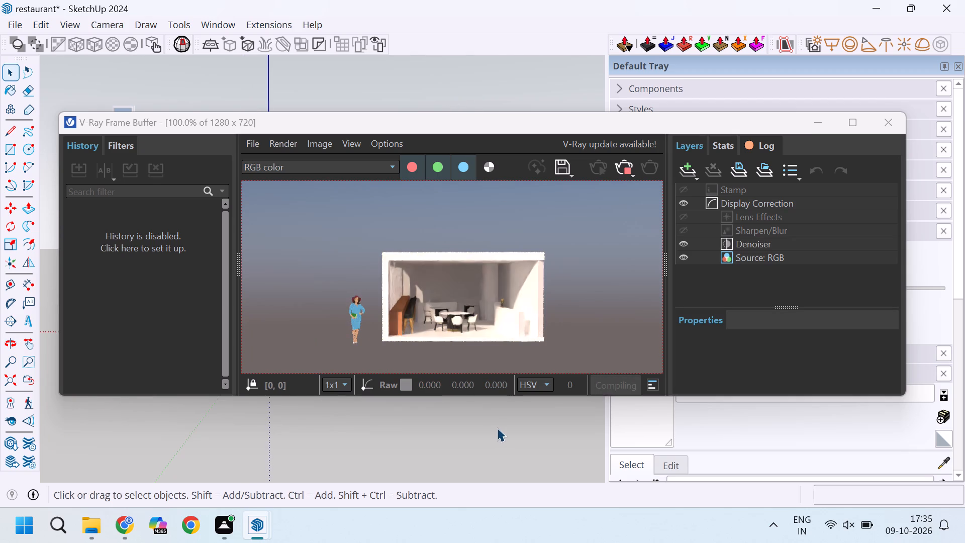
{"action": "scroll", "coordinate": [501, 414], "scroll_direction": "up", "scroll_amount": 1}
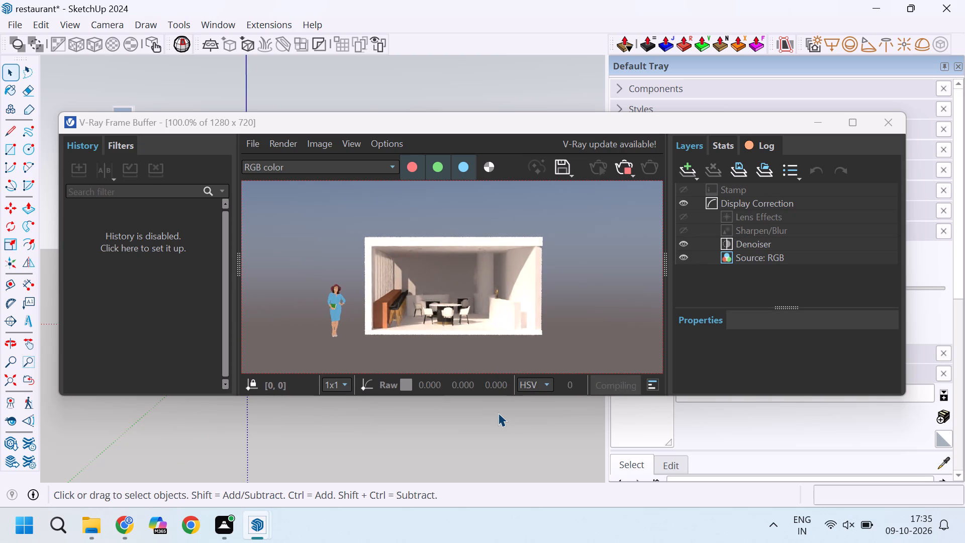
{"action": "scroll", "coordinate": [498, 413], "scroll_direction": "up", "scroll_amount": 1}
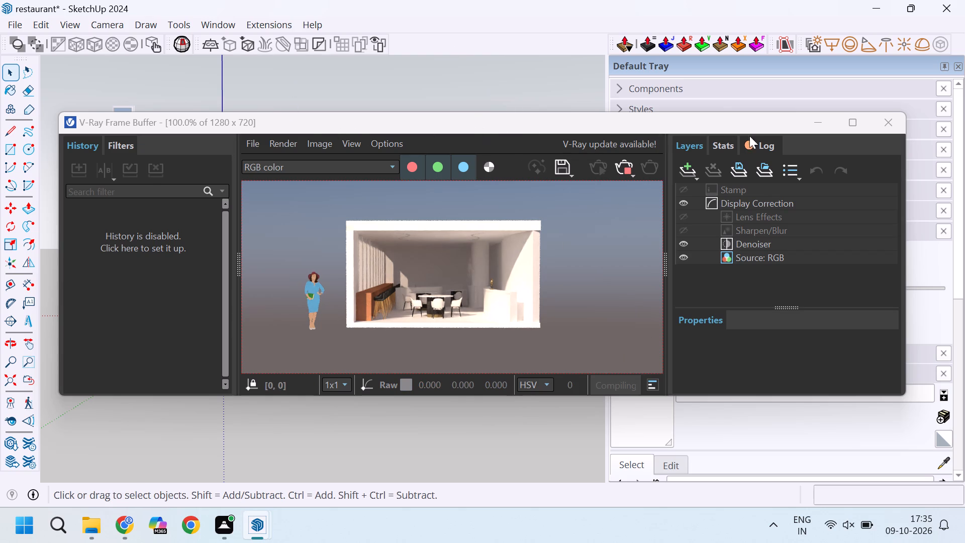
{"action": "left_click", "coordinate": [817, 122]}
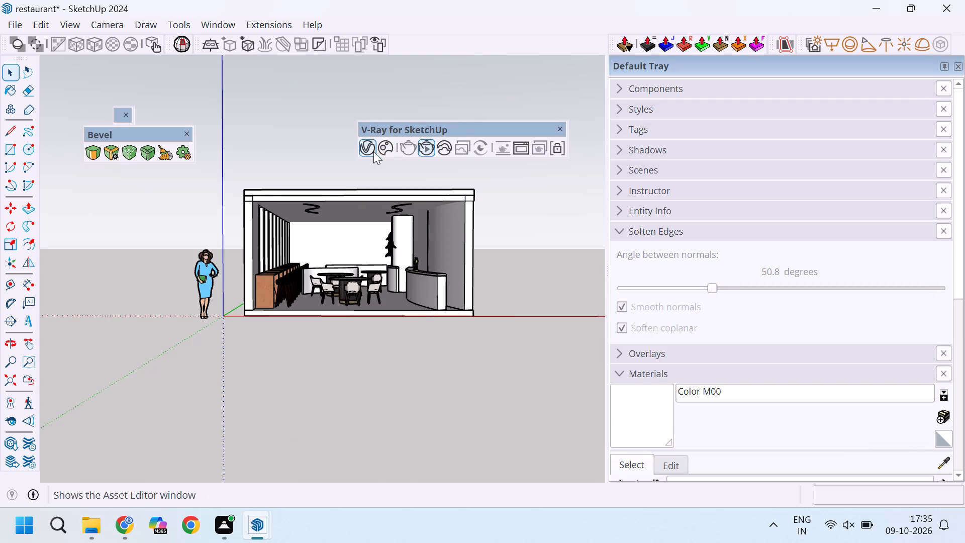
Close the Default Tray and try again to open the Chaos Cosmos library and the V-Ray Asset Editor.
{"action": "left_click", "coordinate": [390, 147]}
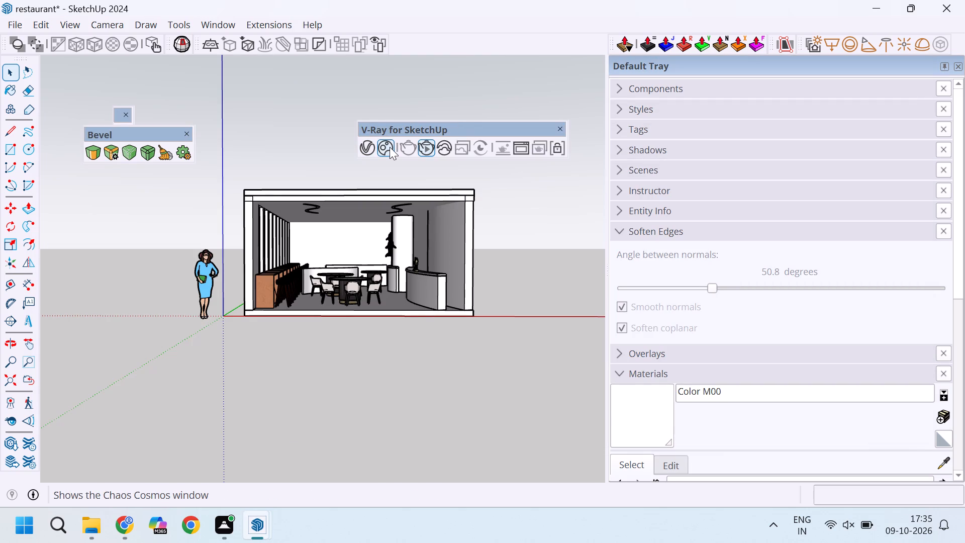
{"action": "left_click", "coordinate": [956, 67]}
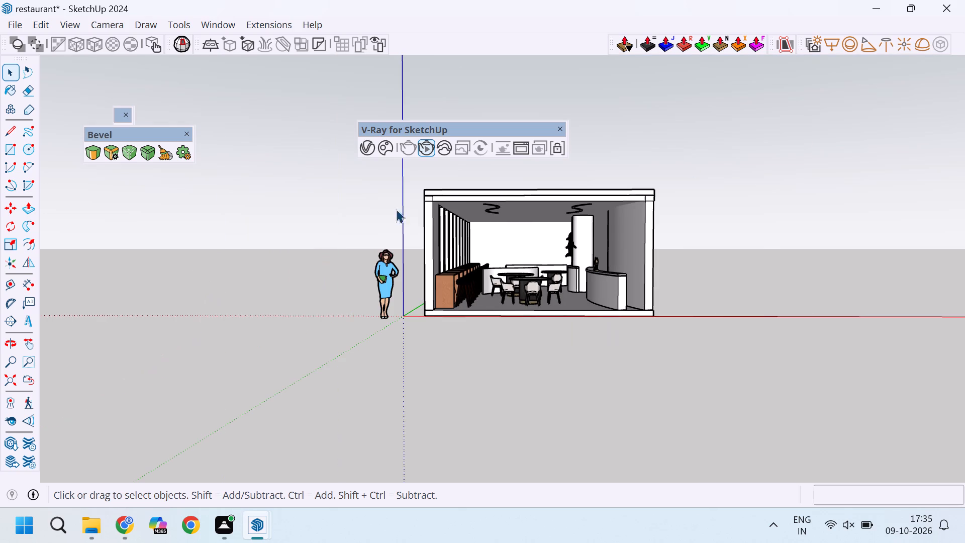
{"action": "double_click", "coordinate": [367, 145]}
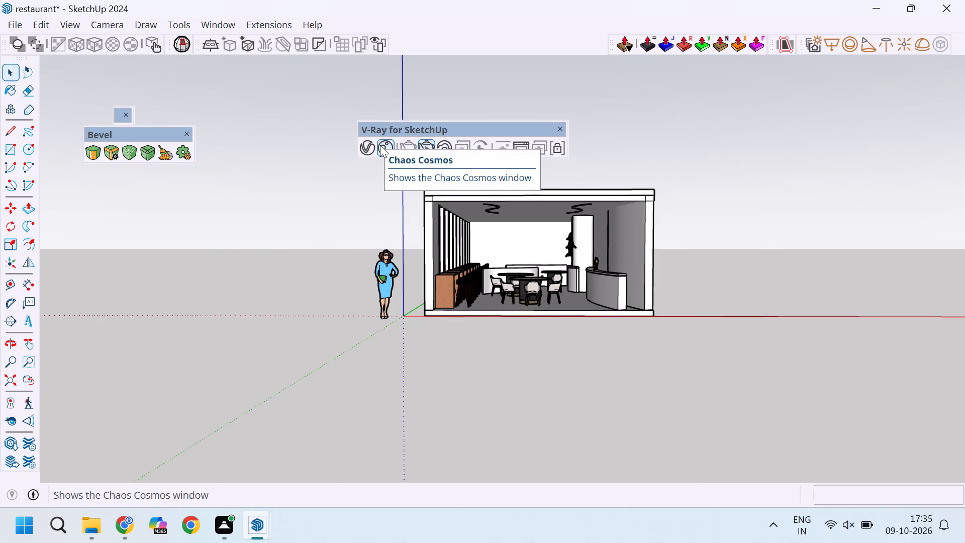
{"action": "left_click", "coordinate": [380, 145]}
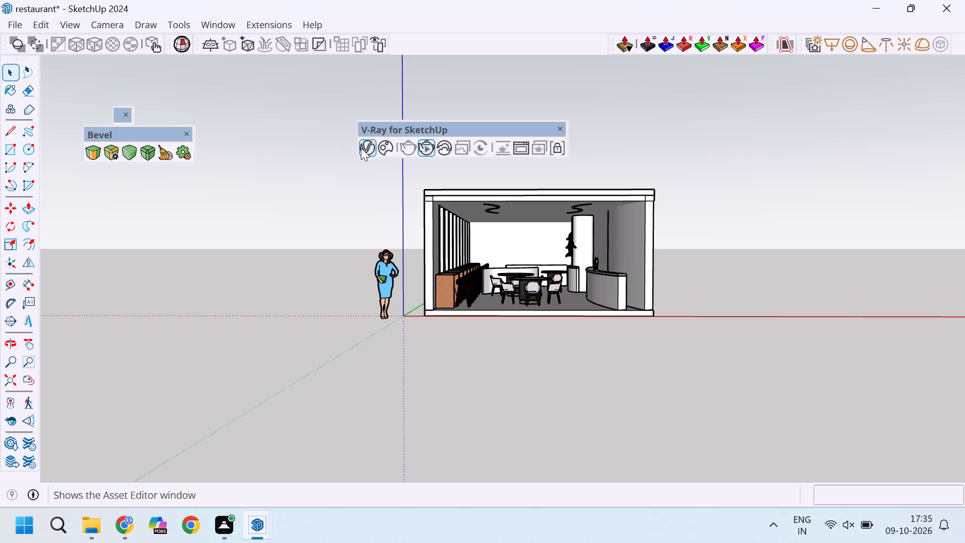
{"action": "left_click", "coordinate": [365, 148]}
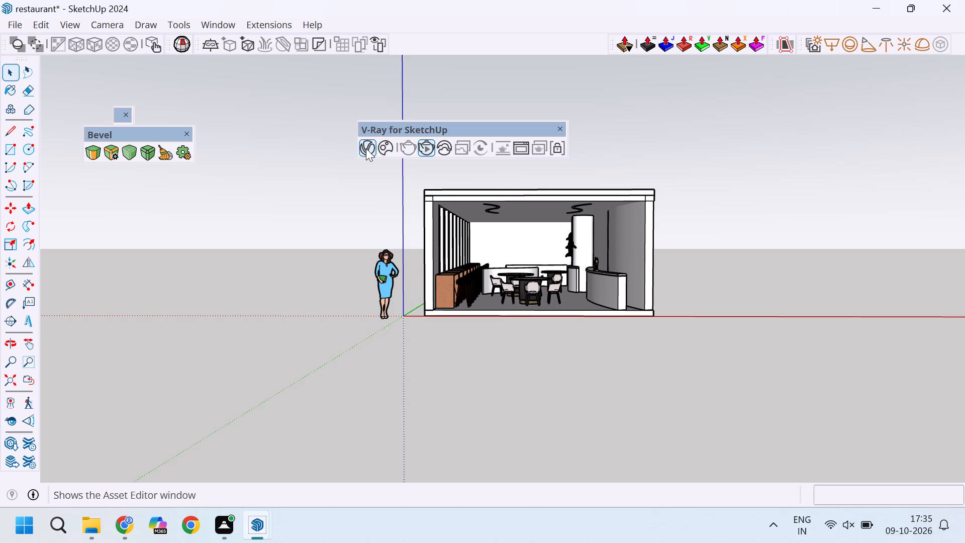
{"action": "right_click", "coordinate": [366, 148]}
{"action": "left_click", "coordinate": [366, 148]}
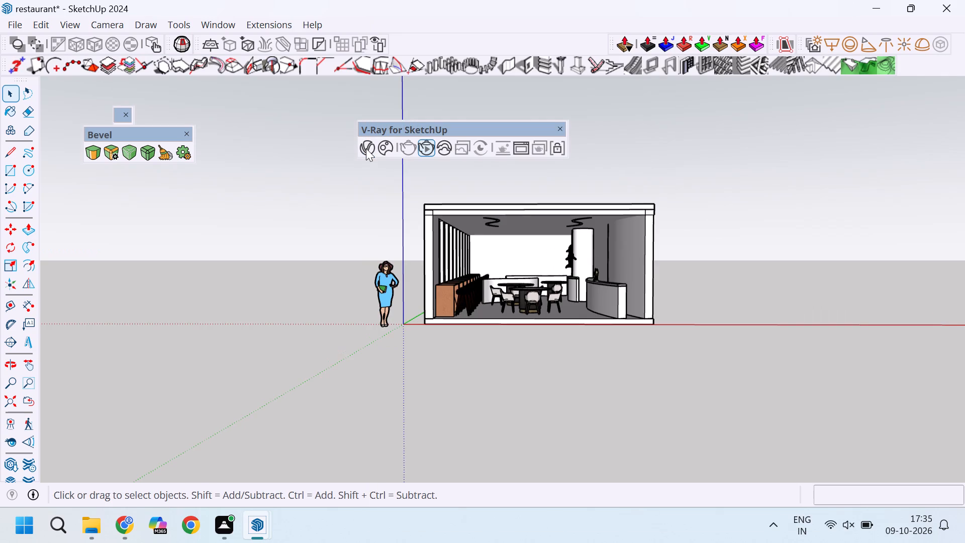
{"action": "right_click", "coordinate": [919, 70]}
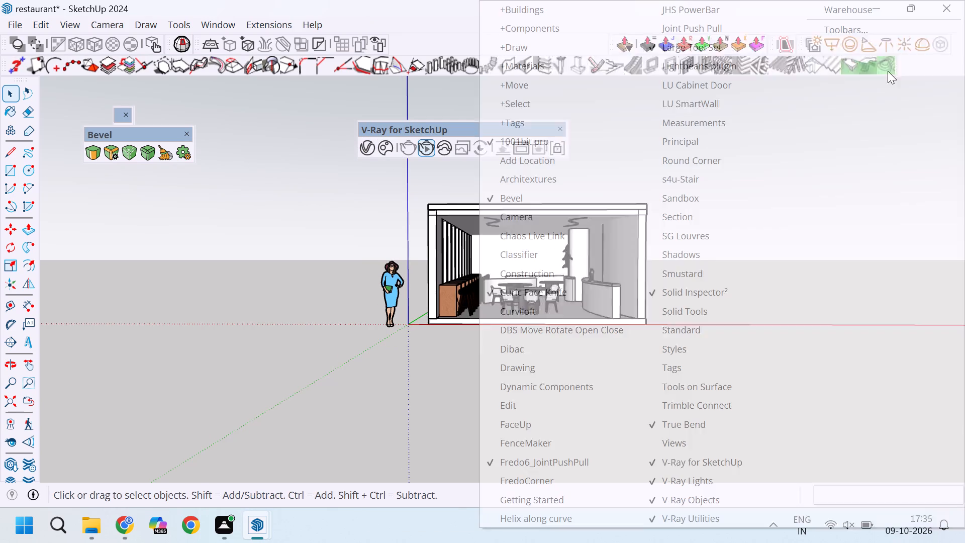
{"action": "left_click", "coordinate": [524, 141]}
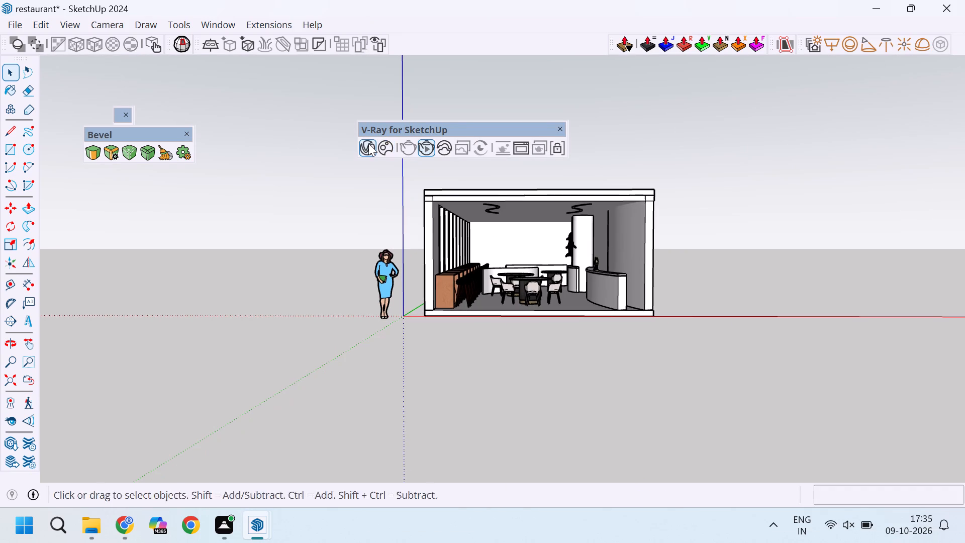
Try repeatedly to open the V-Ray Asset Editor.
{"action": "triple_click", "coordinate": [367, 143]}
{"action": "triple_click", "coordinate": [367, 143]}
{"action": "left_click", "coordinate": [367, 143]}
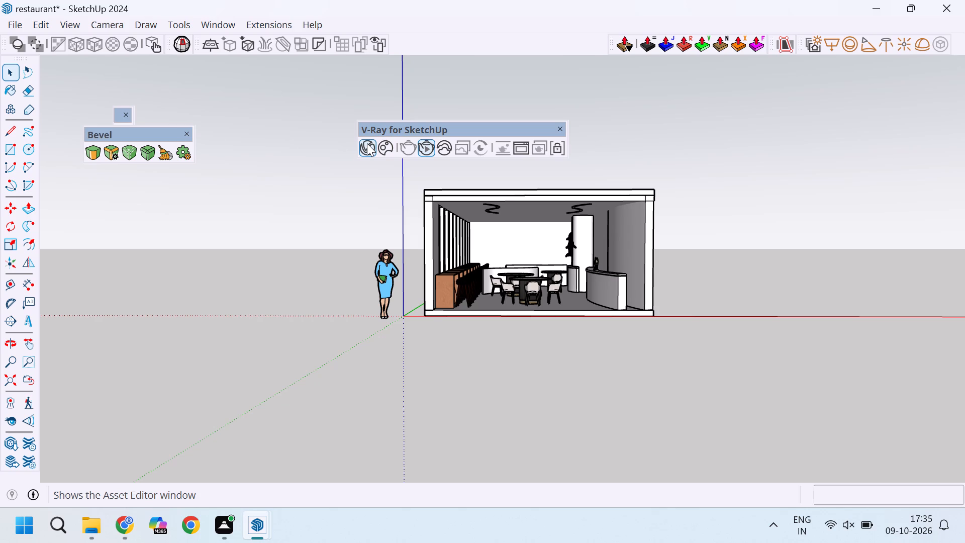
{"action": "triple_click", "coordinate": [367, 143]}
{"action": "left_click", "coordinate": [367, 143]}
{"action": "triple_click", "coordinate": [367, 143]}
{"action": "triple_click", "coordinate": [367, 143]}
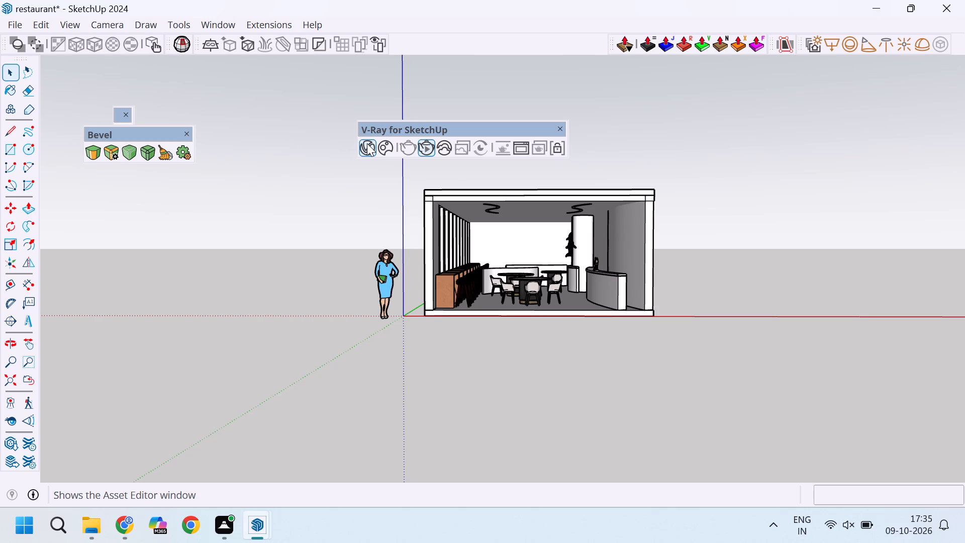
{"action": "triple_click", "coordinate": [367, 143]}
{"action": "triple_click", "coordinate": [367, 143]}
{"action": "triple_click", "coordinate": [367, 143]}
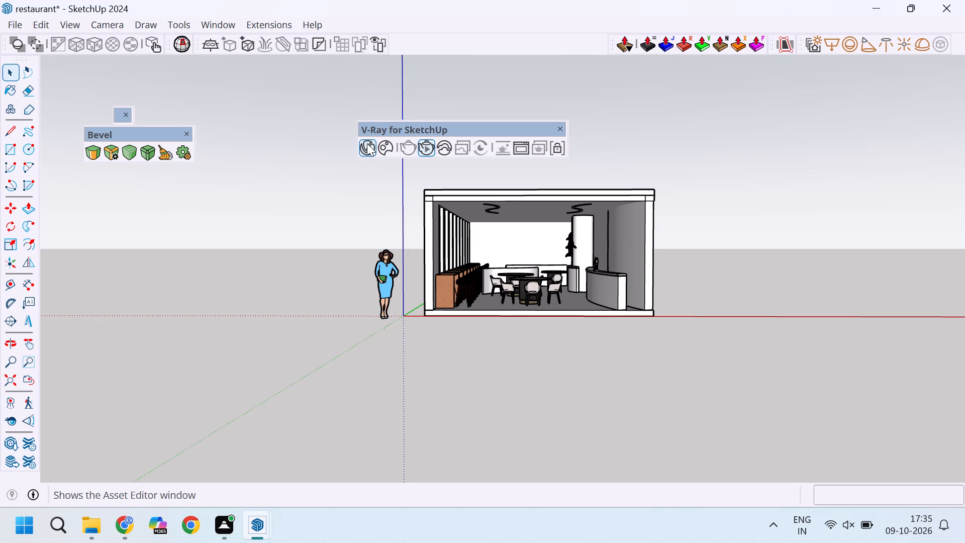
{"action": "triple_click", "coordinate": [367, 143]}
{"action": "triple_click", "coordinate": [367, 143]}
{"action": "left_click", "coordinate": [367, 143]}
Examine the outside of the restaurant from its long side wall and from above its open front.
{"action": "scroll", "coordinate": [284, 409], "scroll_direction": "down", "scroll_amount": 11}
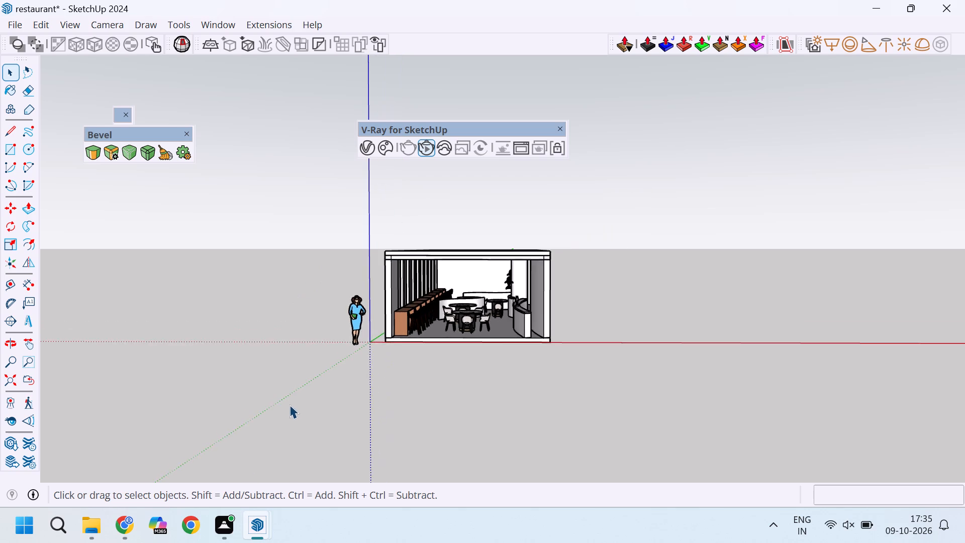
{"action": "scroll", "coordinate": [289, 405], "scroll_direction": "down", "scroll_amount": 1}
{"action": "scroll", "coordinate": [372, 391], "scroll_direction": "up", "scroll_amount": 5}
{"action": "middle_click_drag", "start_coordinate": [554, 360], "coordinate": [342, 432]}
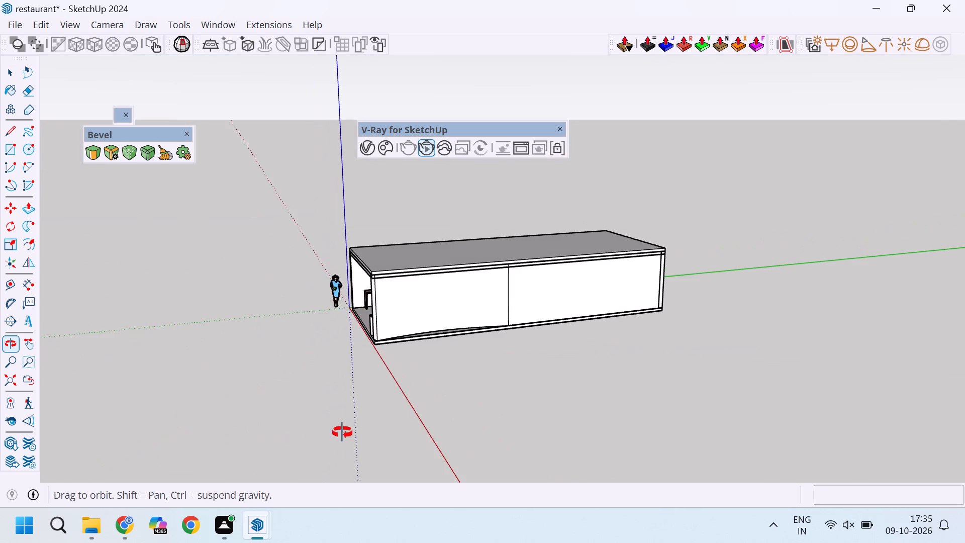
{"action": "middle_click_drag", "start_coordinate": [342, 432], "coordinate": [587, 405]}
{"action": "scroll", "coordinate": [587, 405], "scroll_direction": "down", "scroll_amount": 3}
{"action": "left_click", "coordinate": [622, 313]}
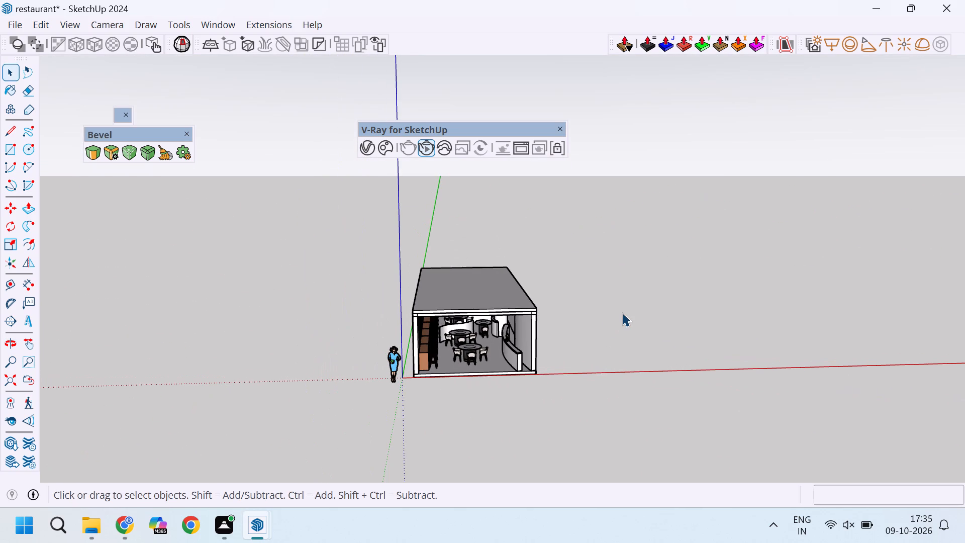
{"action": "scroll", "coordinate": [622, 313], "scroll_direction": "up", "scroll_amount": 8}
{"action": "scroll", "coordinate": [622, 313], "scroll_direction": "down", "scroll_amount": 5}
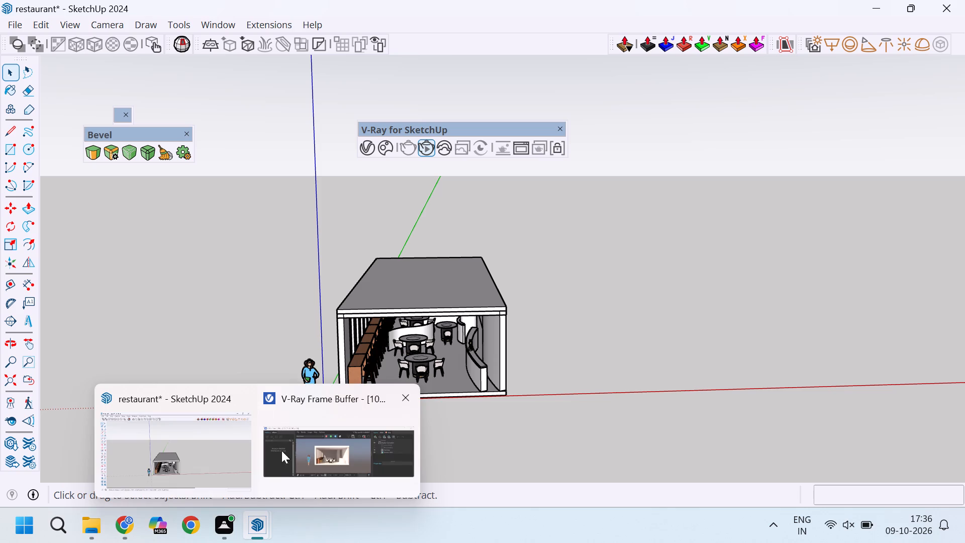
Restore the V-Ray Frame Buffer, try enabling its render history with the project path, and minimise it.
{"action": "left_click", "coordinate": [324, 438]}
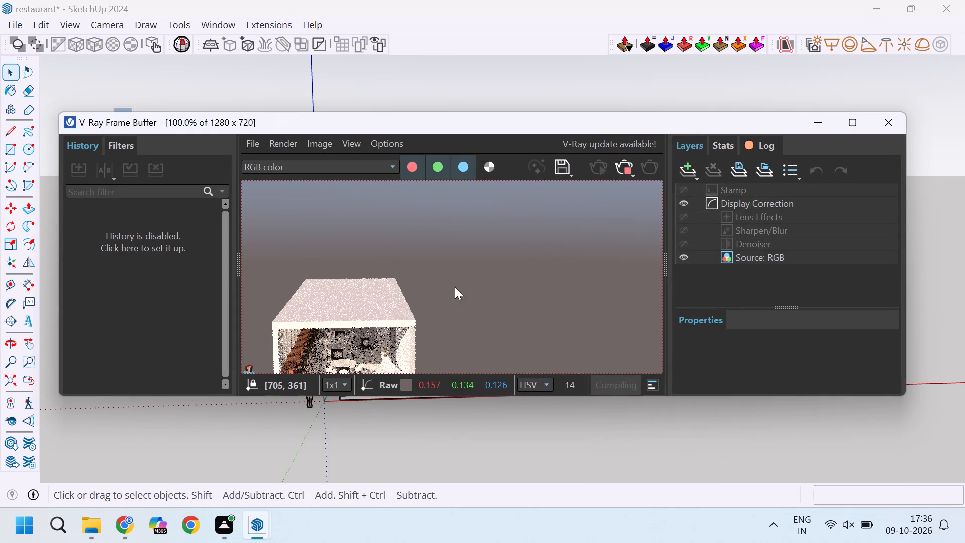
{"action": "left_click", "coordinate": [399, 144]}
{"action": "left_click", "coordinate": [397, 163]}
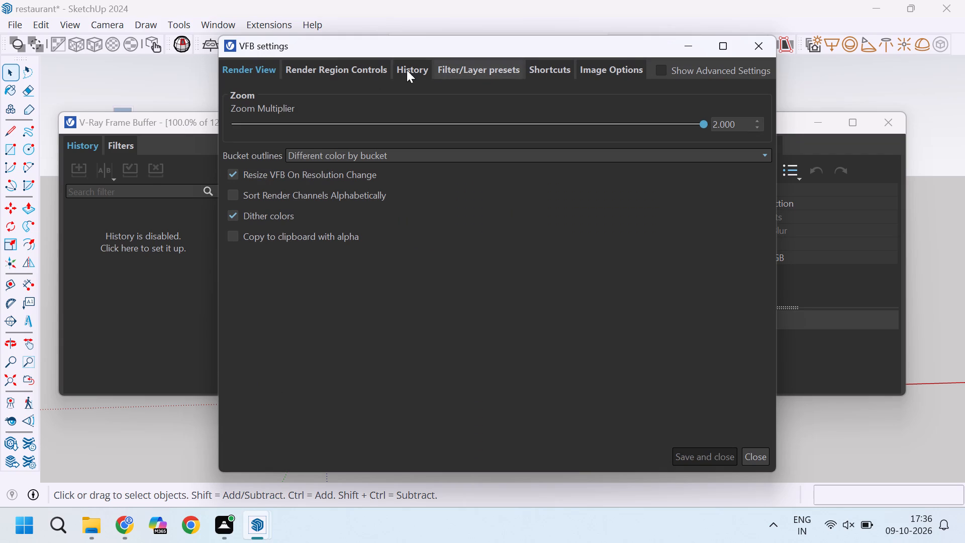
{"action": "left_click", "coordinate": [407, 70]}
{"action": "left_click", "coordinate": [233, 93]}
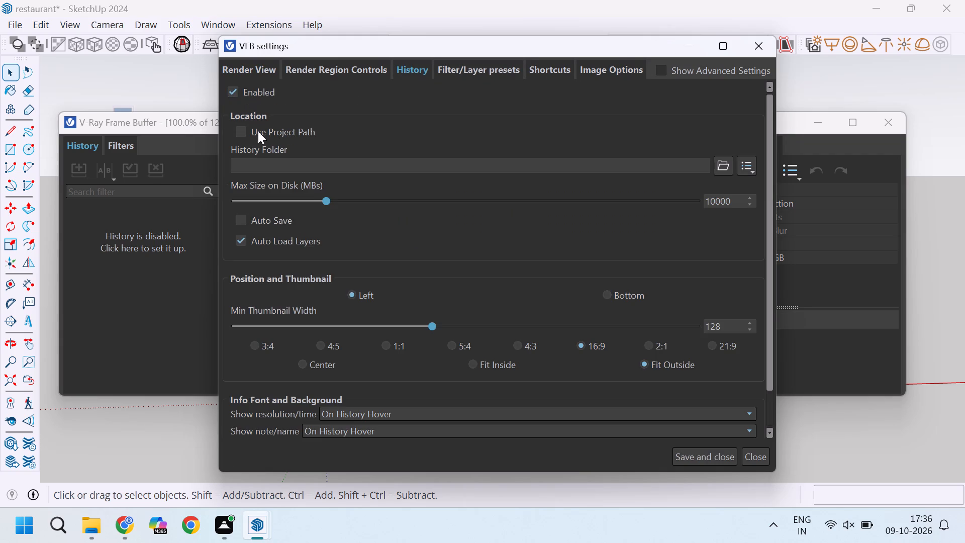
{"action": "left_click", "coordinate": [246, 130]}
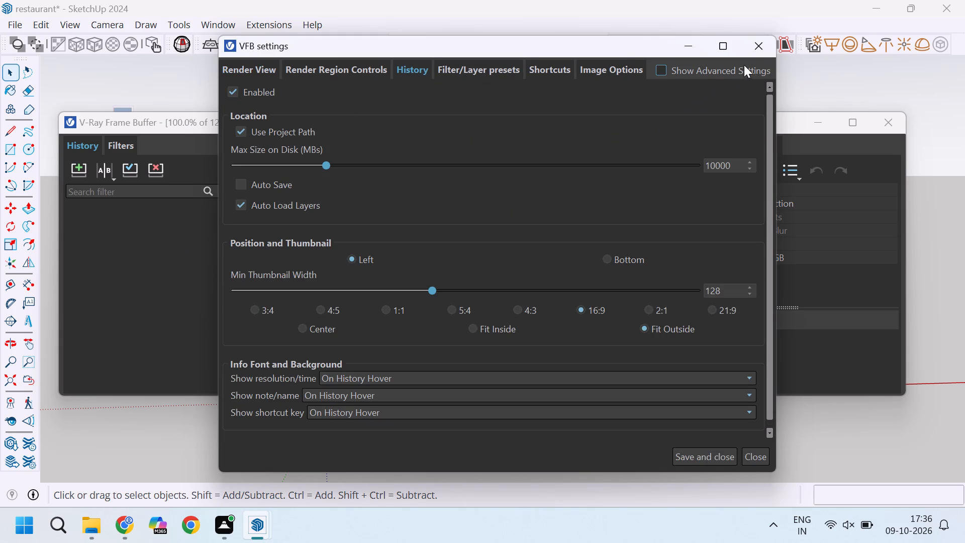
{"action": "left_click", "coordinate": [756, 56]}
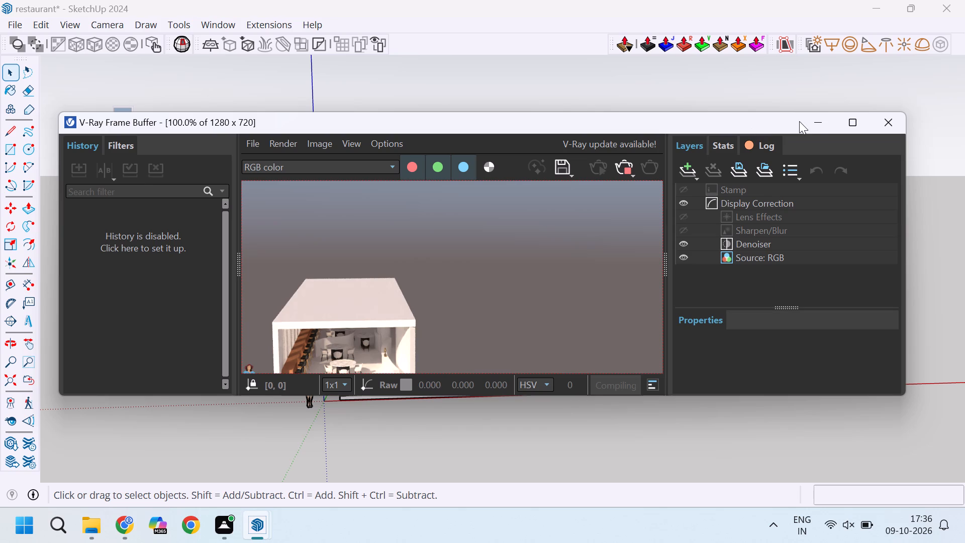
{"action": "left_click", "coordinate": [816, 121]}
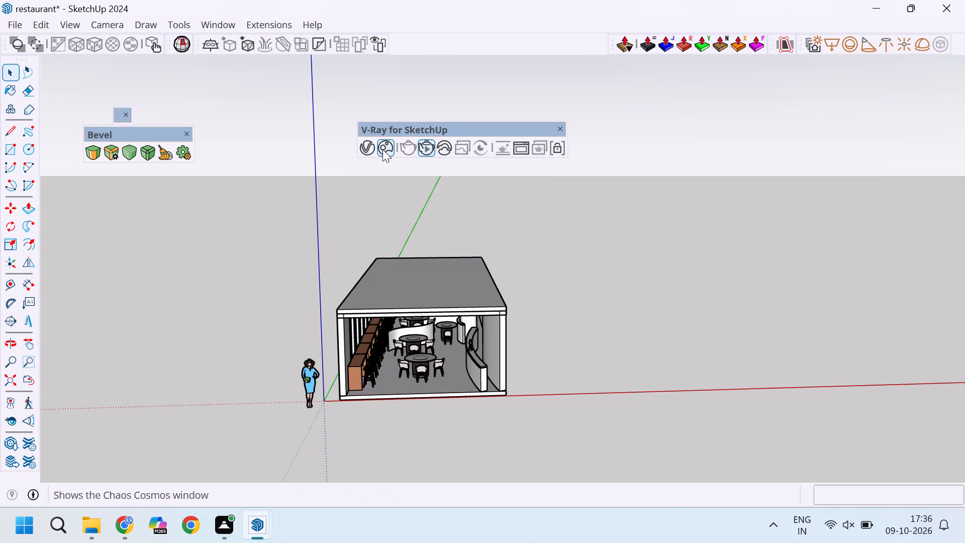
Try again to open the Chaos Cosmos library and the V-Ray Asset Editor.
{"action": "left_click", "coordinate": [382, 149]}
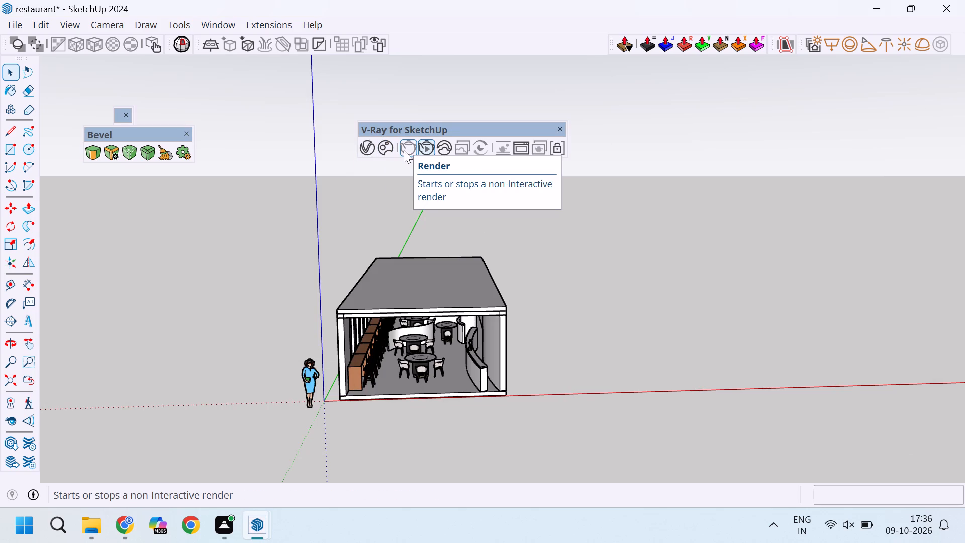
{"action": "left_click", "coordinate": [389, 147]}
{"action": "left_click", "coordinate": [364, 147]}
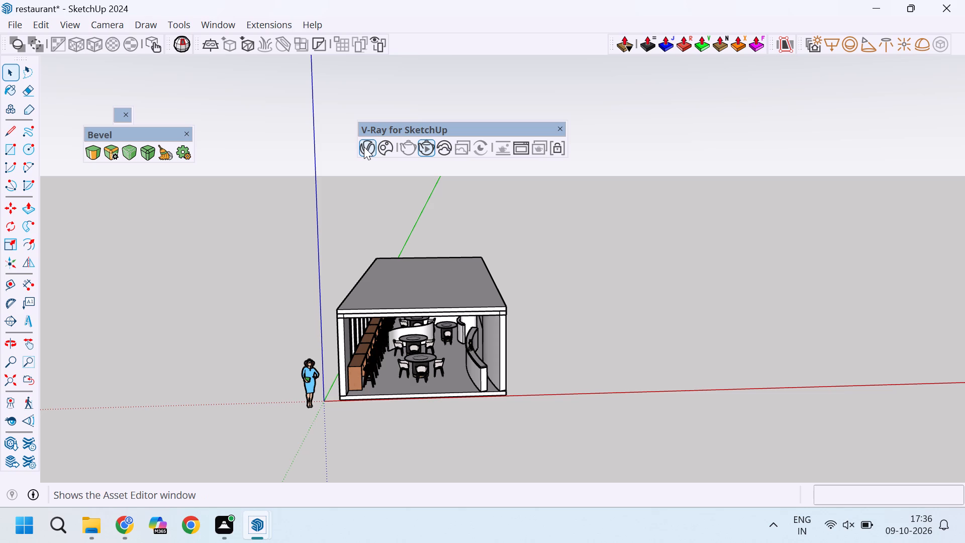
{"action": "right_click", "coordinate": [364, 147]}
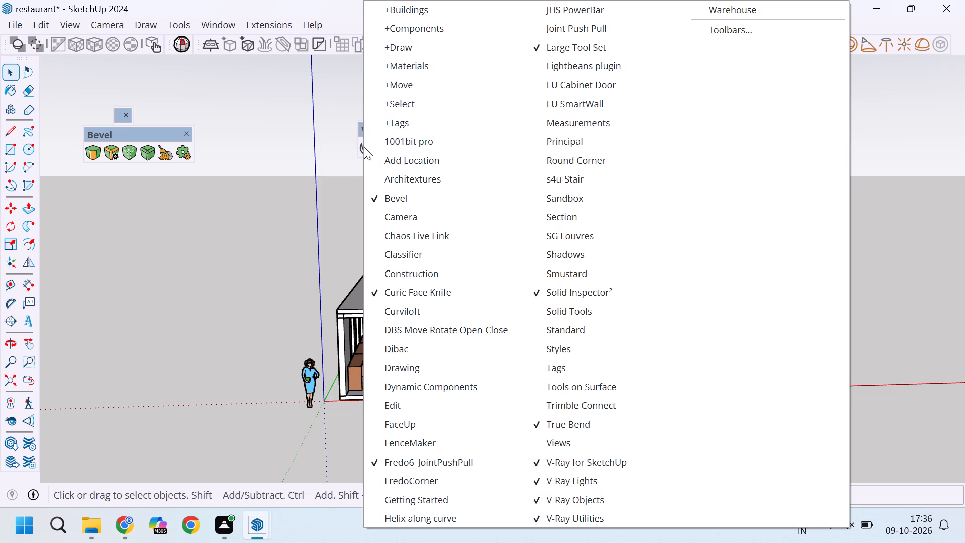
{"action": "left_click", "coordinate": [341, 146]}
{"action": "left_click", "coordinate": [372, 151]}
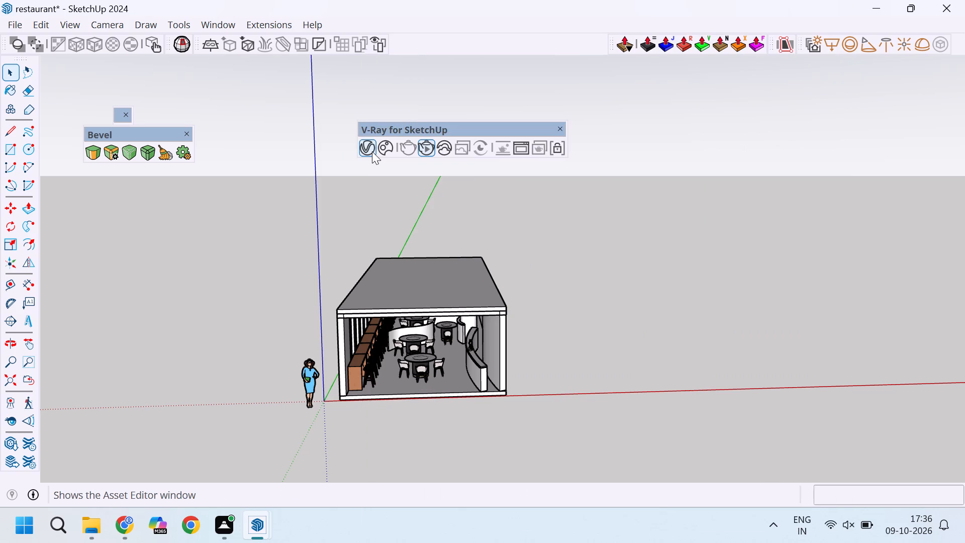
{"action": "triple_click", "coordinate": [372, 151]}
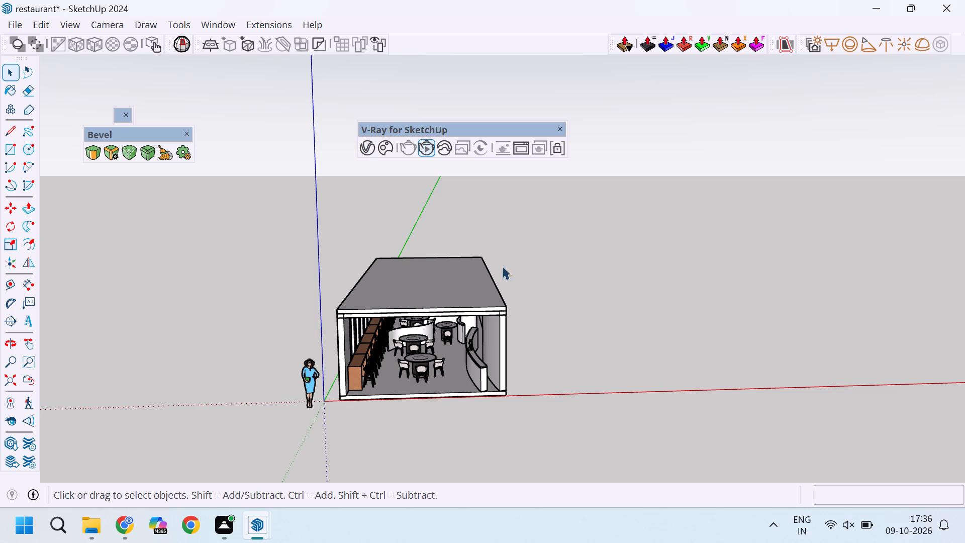
Close the floating Bevel and True Bend tool sets over the model view.
{"action": "scroll", "coordinate": [439, 226], "scroll_direction": "down", "scroll_amount": 2}
{"action": "scroll", "coordinate": [440, 219], "scroll_direction": "up", "scroll_amount": 4}
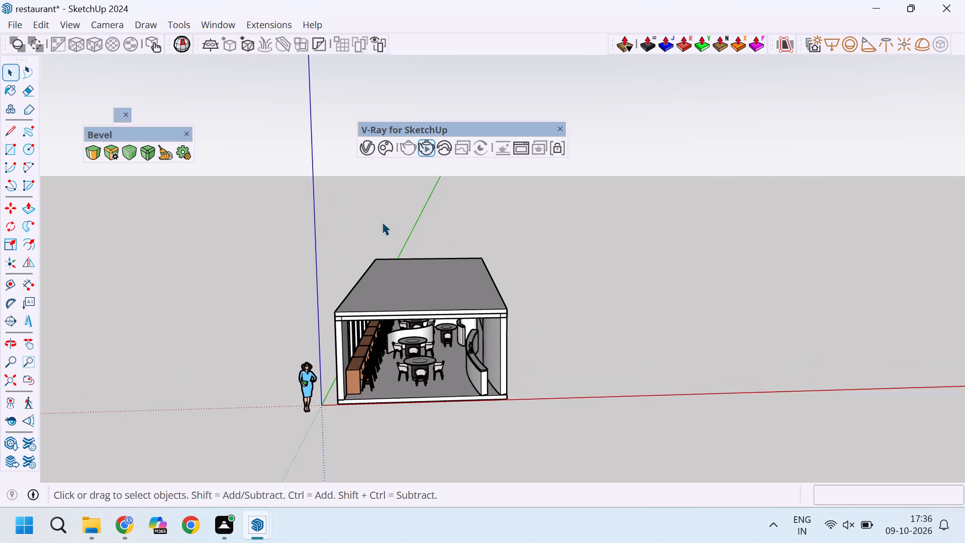
{"action": "left_click", "coordinate": [184, 130]}
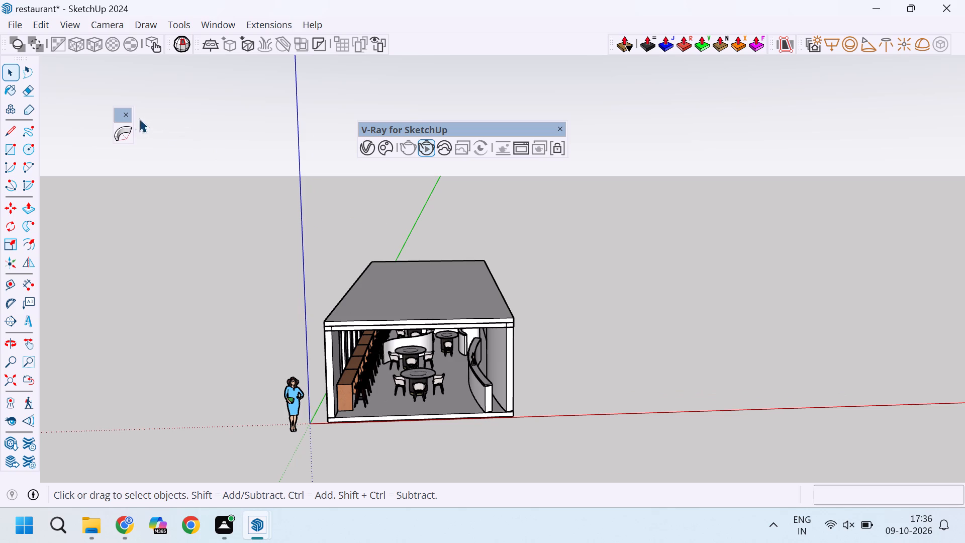
{"action": "left_click", "coordinate": [126, 117]}
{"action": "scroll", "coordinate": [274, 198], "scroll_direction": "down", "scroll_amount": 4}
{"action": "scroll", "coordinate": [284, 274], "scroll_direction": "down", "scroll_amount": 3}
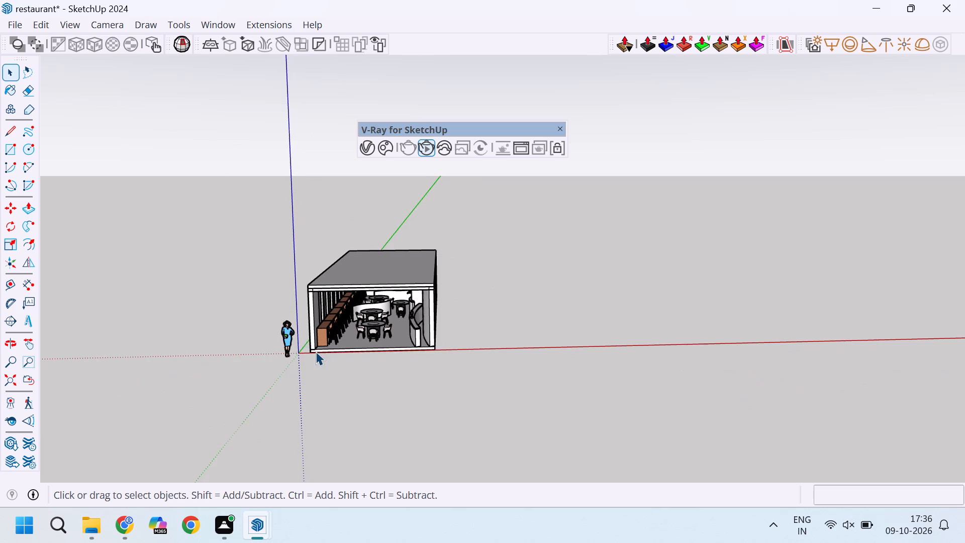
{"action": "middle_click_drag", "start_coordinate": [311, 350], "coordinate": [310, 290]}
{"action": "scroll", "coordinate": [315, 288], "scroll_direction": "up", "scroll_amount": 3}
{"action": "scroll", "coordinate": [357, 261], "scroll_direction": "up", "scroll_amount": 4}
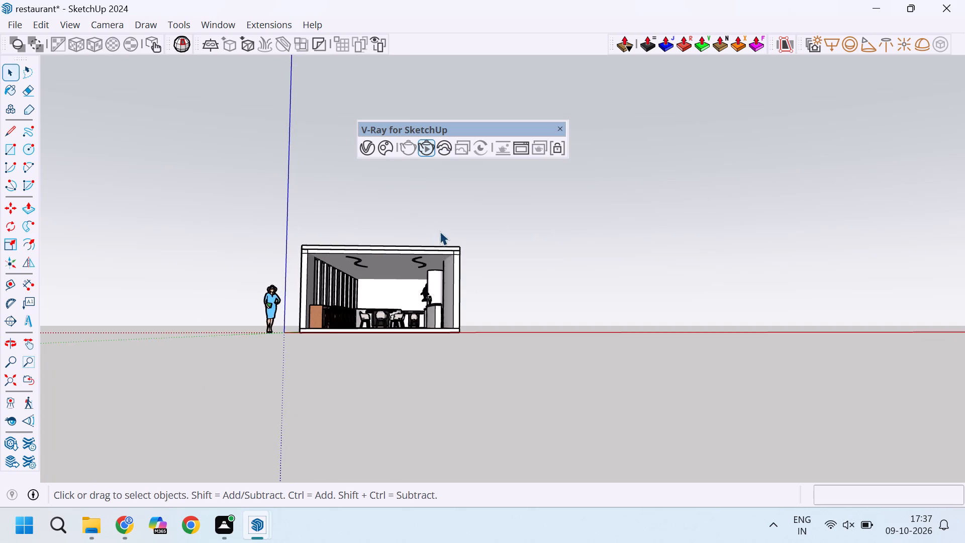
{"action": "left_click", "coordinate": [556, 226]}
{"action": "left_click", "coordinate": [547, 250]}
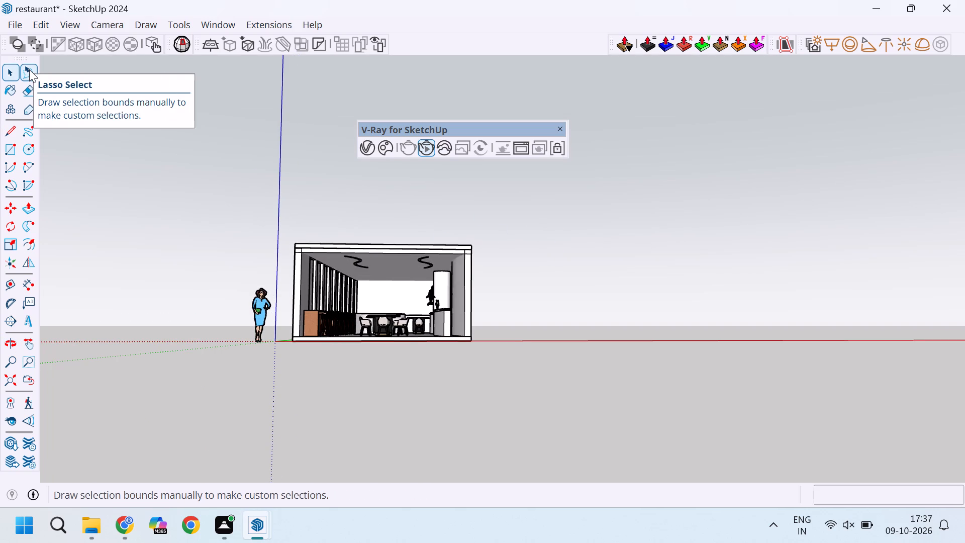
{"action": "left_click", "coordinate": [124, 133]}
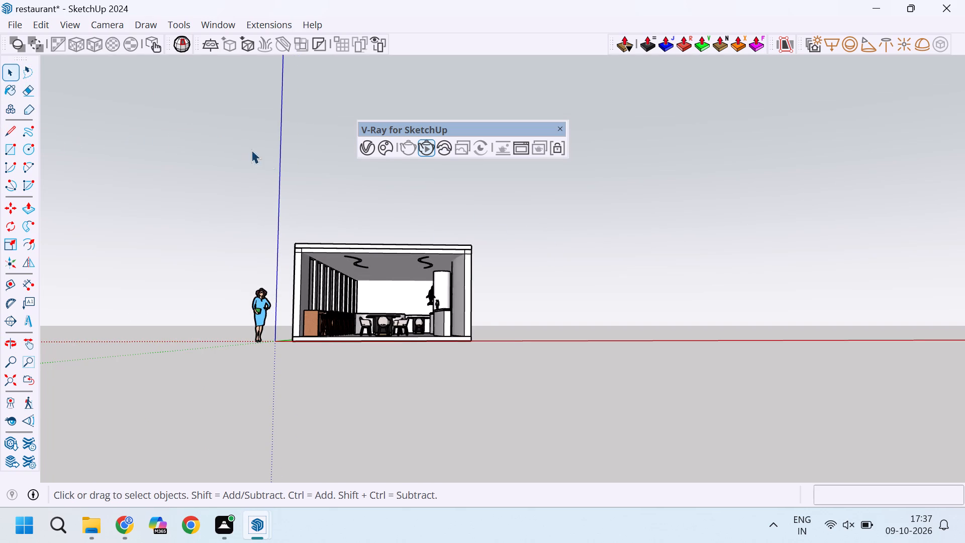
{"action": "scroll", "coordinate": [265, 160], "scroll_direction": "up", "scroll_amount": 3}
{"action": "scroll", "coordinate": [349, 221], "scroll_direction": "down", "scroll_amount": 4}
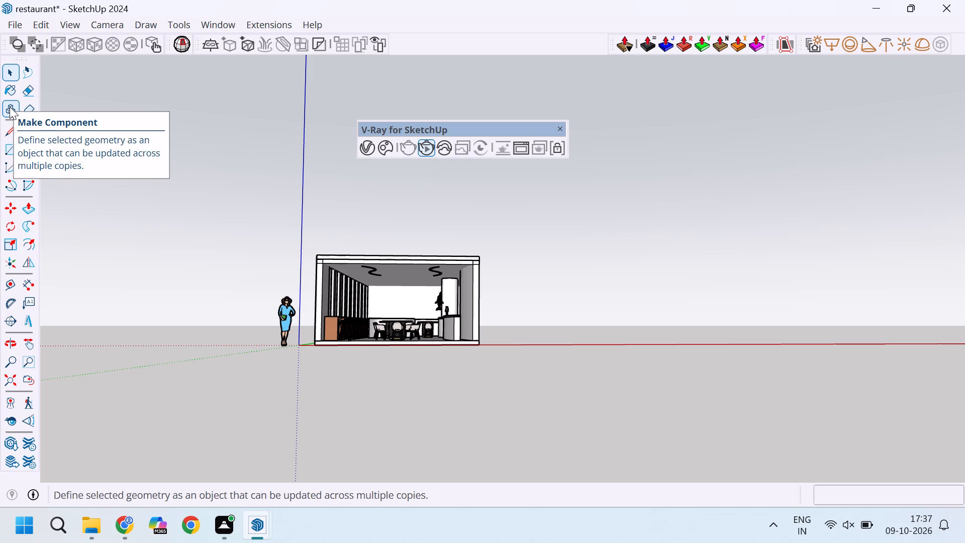
Examine the S-shaped ceiling strips and the dining area from the restaurant's open front.
{"action": "left_click", "coordinate": [179, 141]}
{"action": "scroll", "coordinate": [297, 253], "scroll_direction": "down", "scroll_amount": 4}
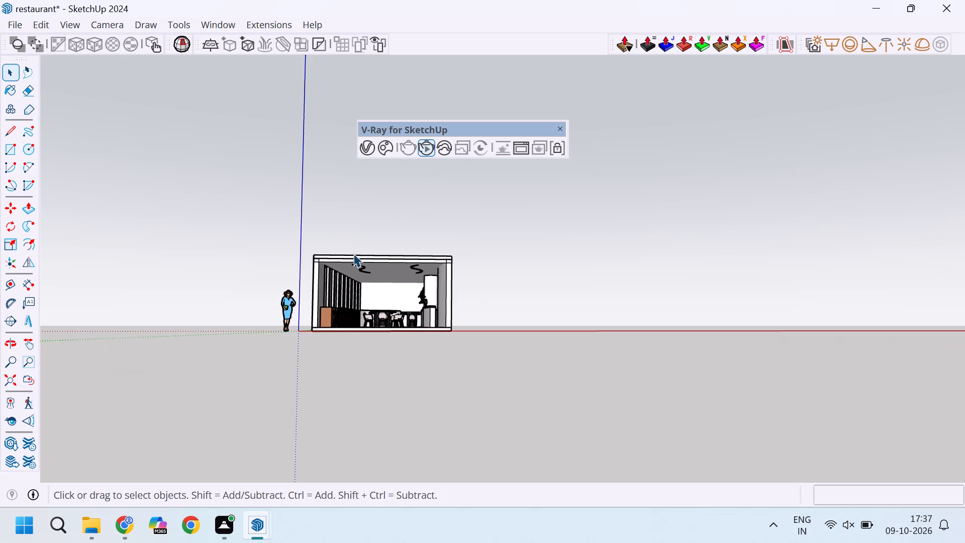
{"action": "middle_click_drag", "start_coordinate": [359, 262], "coordinate": [388, 248]}
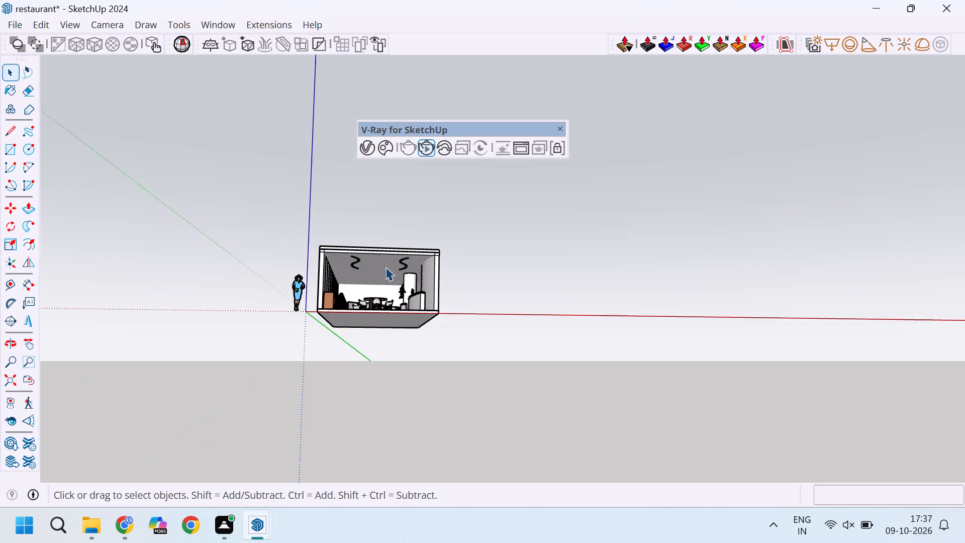
{"action": "scroll", "coordinate": [385, 267], "scroll_direction": "up", "scroll_amount": 6}
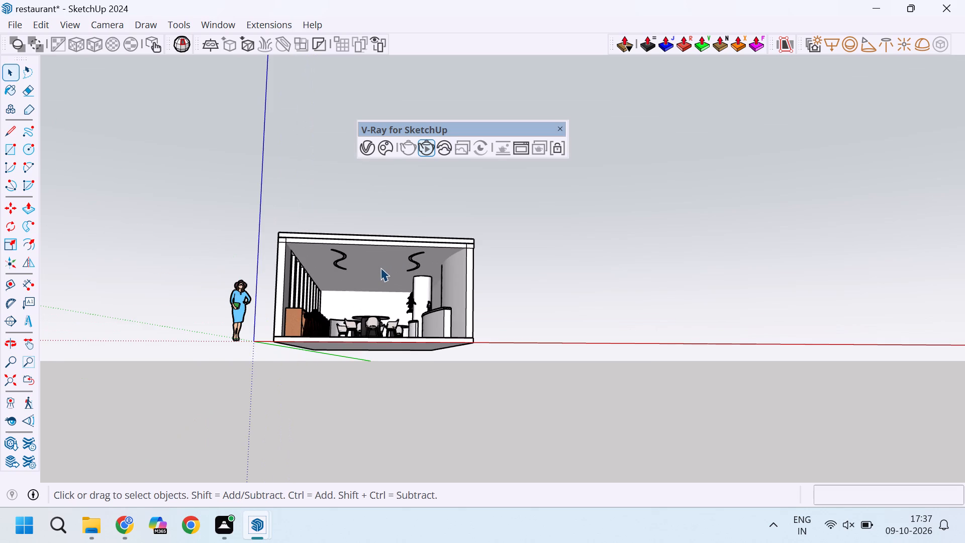
{"action": "scroll", "coordinate": [412, 260], "scroll_direction": "up", "scroll_amount": 16}
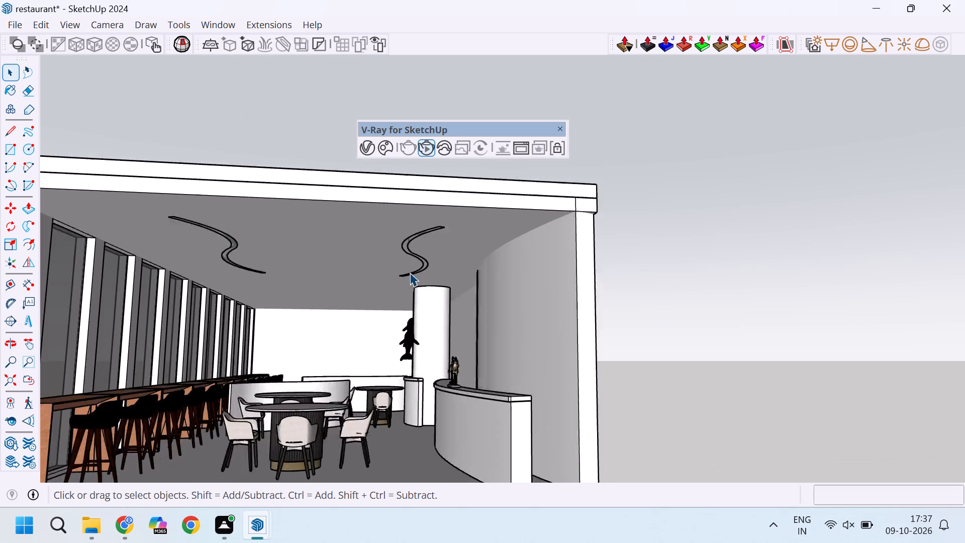
{"action": "scroll", "coordinate": [410, 273], "scroll_direction": "up", "scroll_amount": 10}
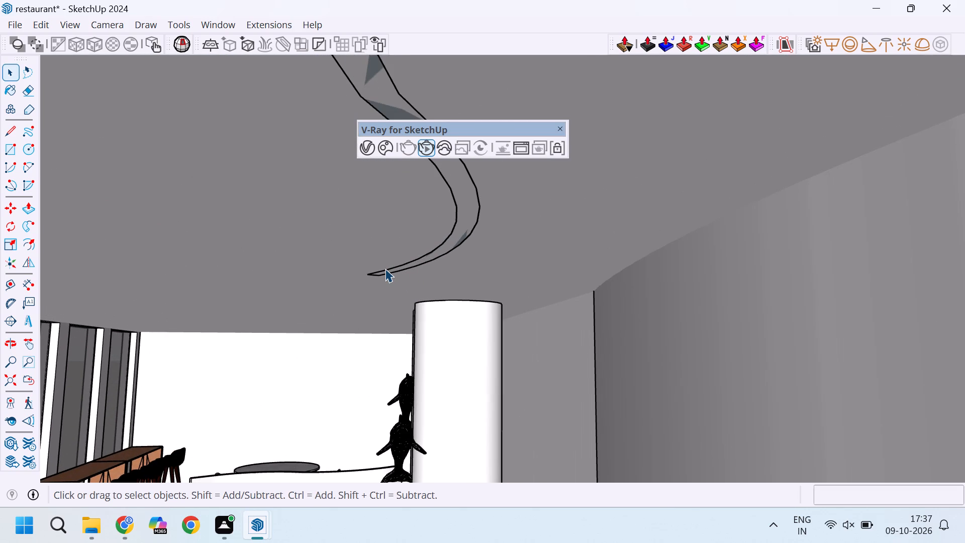
{"action": "scroll", "coordinate": [385, 268], "scroll_direction": "down", "scroll_amount": 5}
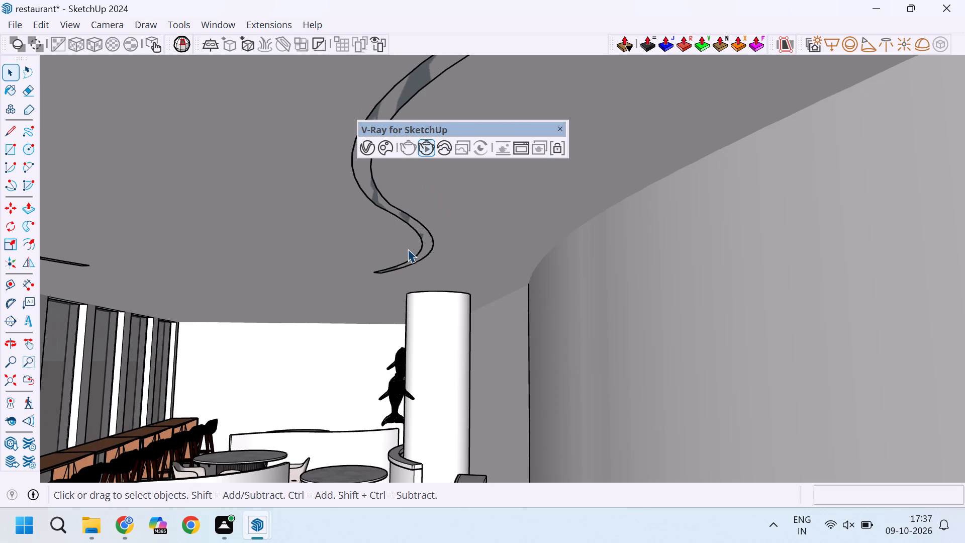
{"action": "scroll", "coordinate": [335, 213], "scroll_direction": "down", "scroll_amount": 7}
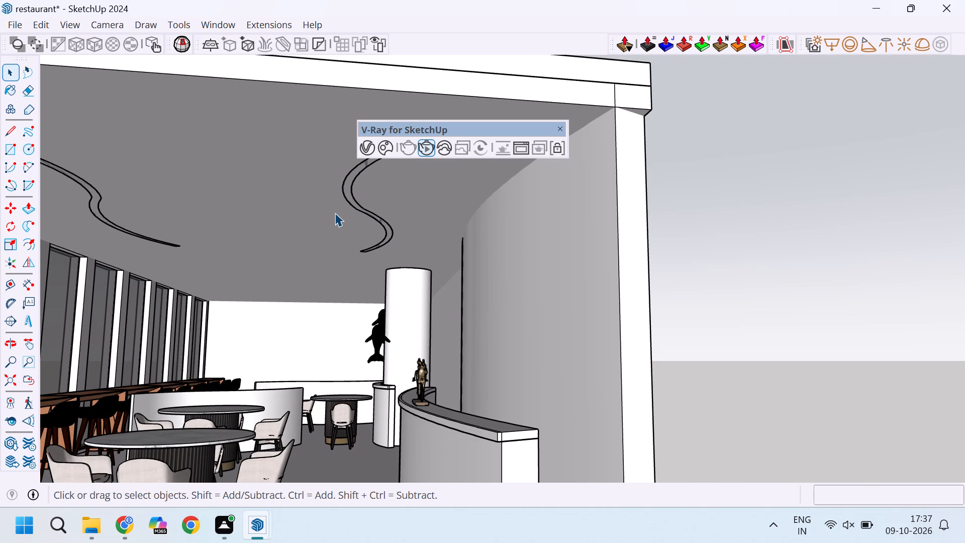
{"action": "scroll", "coordinate": [335, 213], "scroll_direction": "down", "scroll_amount": 6}
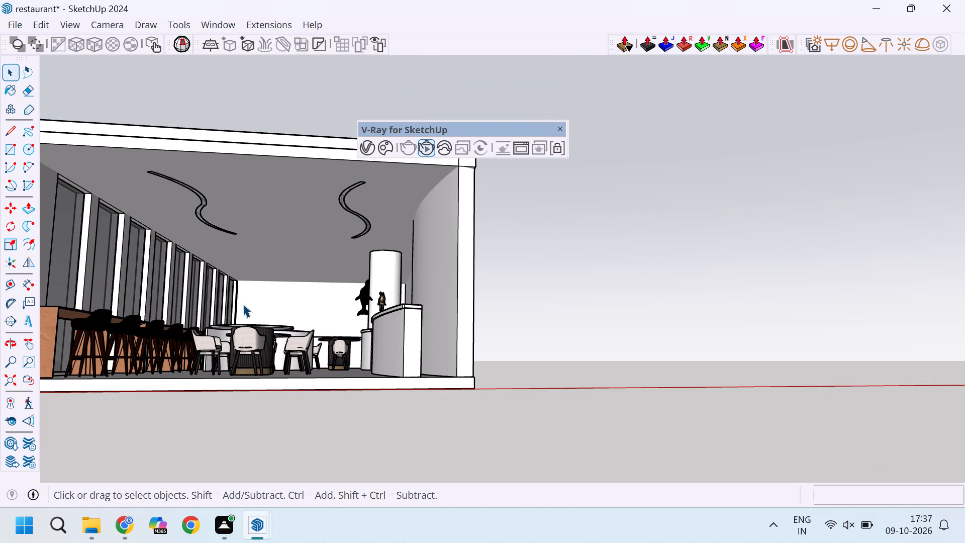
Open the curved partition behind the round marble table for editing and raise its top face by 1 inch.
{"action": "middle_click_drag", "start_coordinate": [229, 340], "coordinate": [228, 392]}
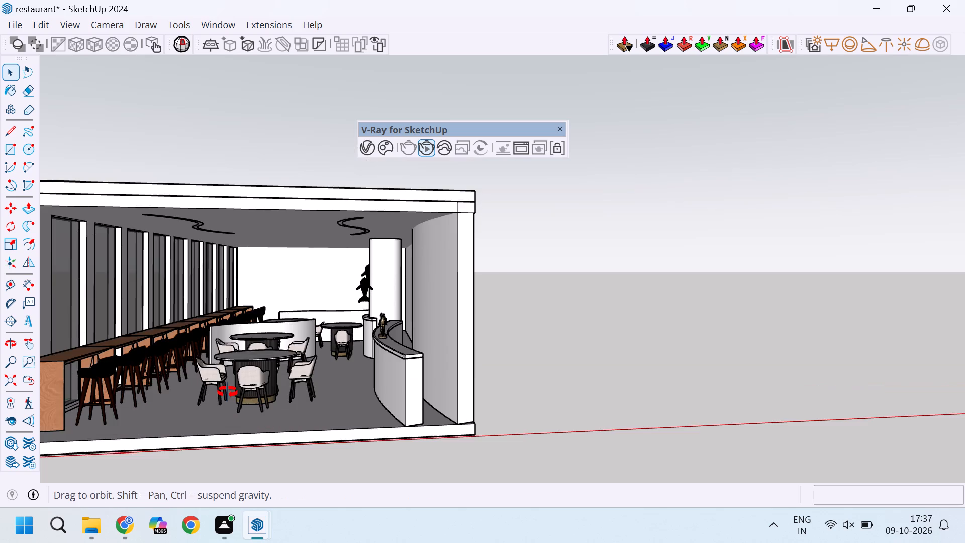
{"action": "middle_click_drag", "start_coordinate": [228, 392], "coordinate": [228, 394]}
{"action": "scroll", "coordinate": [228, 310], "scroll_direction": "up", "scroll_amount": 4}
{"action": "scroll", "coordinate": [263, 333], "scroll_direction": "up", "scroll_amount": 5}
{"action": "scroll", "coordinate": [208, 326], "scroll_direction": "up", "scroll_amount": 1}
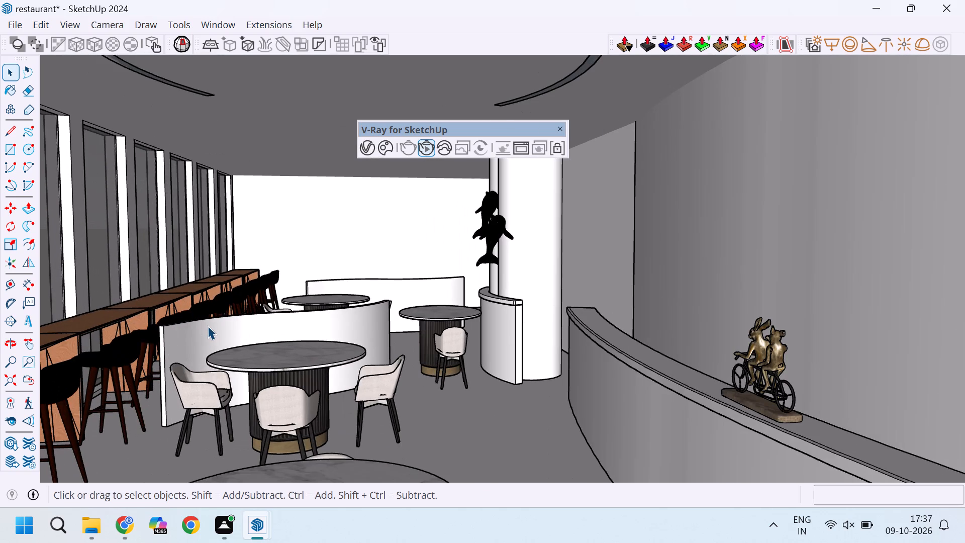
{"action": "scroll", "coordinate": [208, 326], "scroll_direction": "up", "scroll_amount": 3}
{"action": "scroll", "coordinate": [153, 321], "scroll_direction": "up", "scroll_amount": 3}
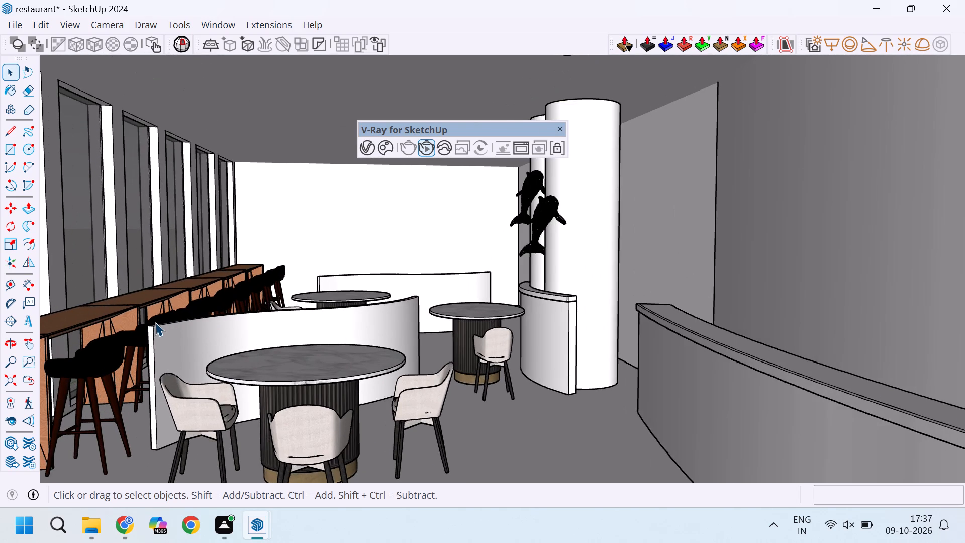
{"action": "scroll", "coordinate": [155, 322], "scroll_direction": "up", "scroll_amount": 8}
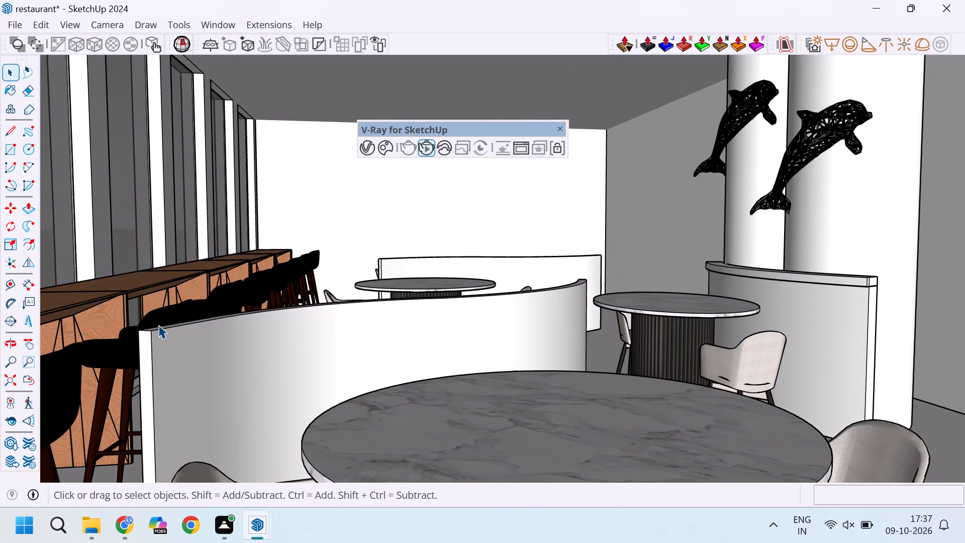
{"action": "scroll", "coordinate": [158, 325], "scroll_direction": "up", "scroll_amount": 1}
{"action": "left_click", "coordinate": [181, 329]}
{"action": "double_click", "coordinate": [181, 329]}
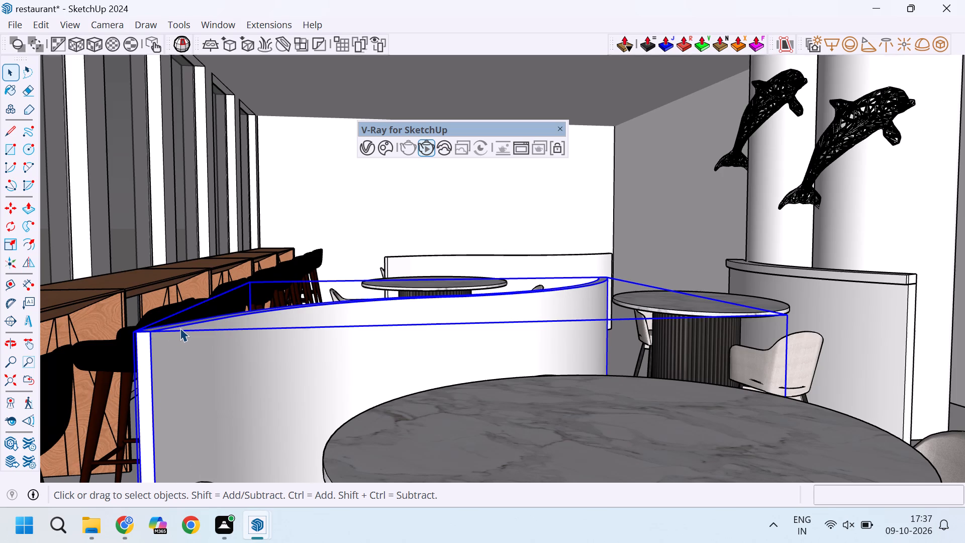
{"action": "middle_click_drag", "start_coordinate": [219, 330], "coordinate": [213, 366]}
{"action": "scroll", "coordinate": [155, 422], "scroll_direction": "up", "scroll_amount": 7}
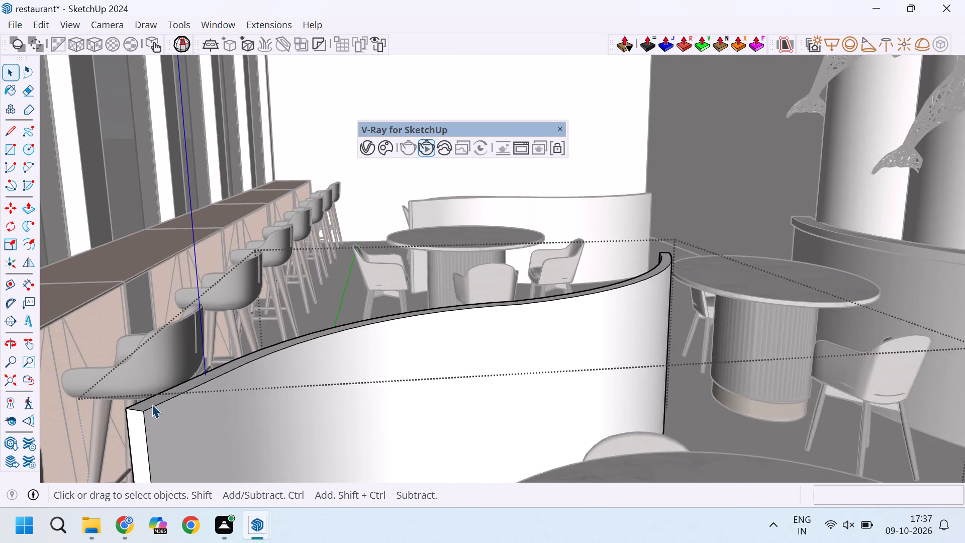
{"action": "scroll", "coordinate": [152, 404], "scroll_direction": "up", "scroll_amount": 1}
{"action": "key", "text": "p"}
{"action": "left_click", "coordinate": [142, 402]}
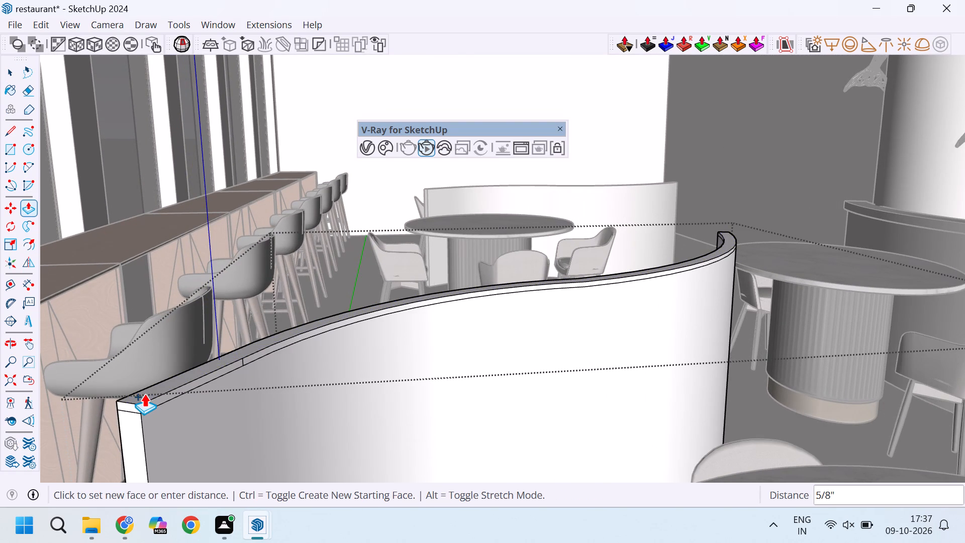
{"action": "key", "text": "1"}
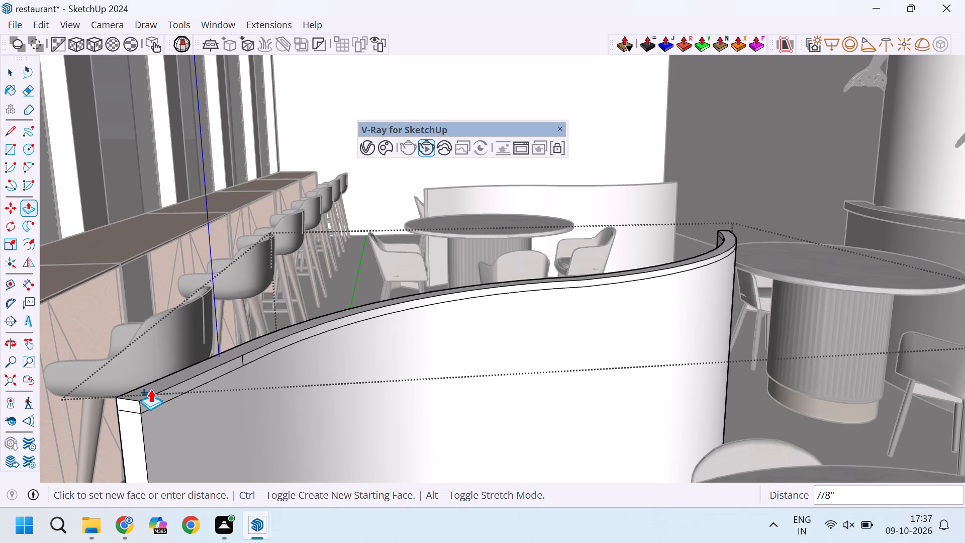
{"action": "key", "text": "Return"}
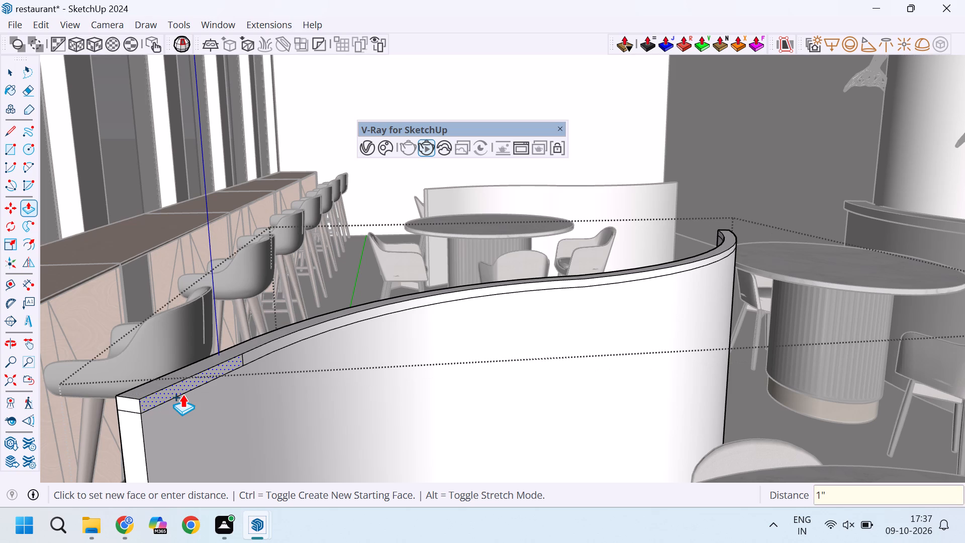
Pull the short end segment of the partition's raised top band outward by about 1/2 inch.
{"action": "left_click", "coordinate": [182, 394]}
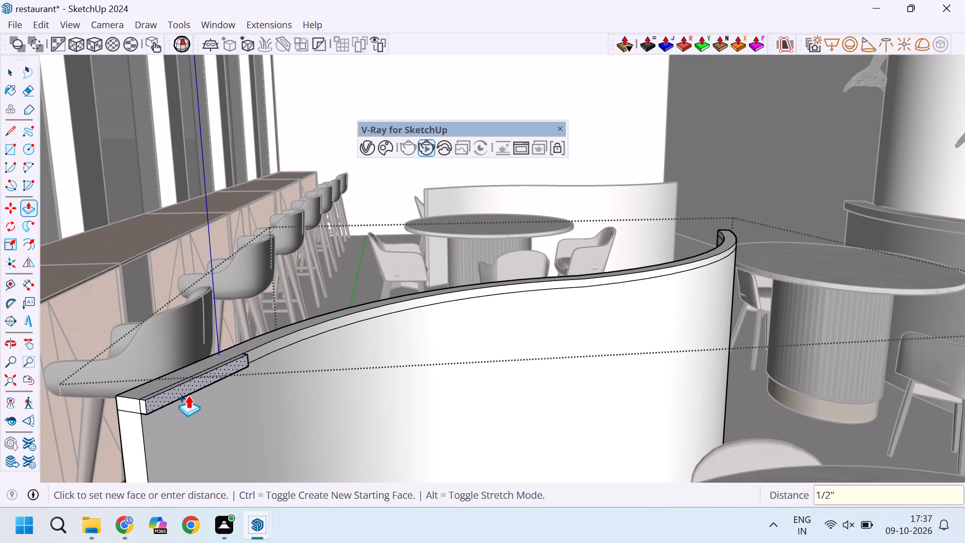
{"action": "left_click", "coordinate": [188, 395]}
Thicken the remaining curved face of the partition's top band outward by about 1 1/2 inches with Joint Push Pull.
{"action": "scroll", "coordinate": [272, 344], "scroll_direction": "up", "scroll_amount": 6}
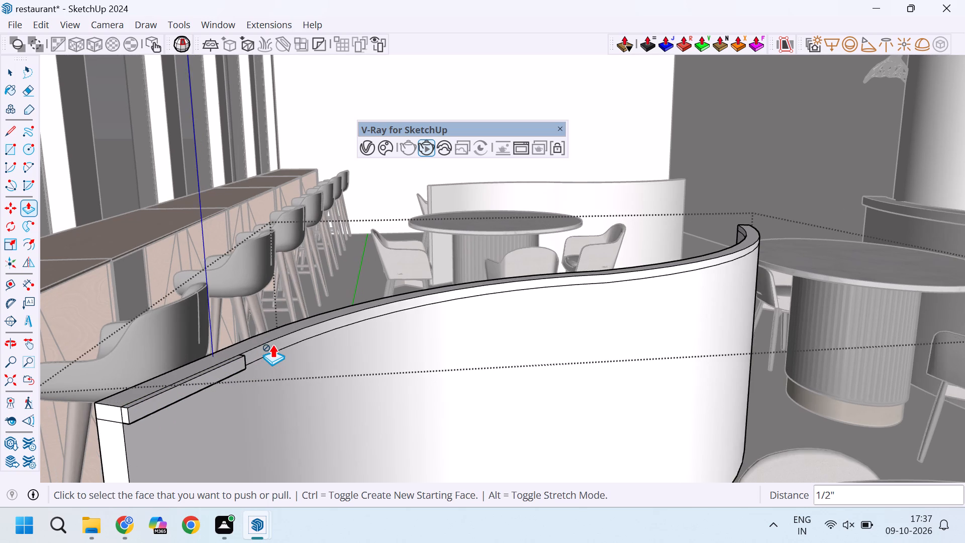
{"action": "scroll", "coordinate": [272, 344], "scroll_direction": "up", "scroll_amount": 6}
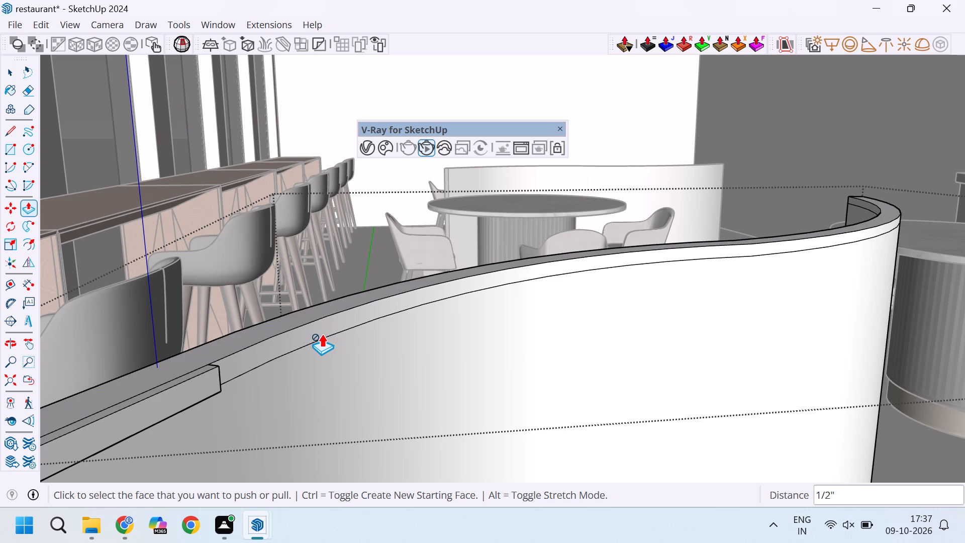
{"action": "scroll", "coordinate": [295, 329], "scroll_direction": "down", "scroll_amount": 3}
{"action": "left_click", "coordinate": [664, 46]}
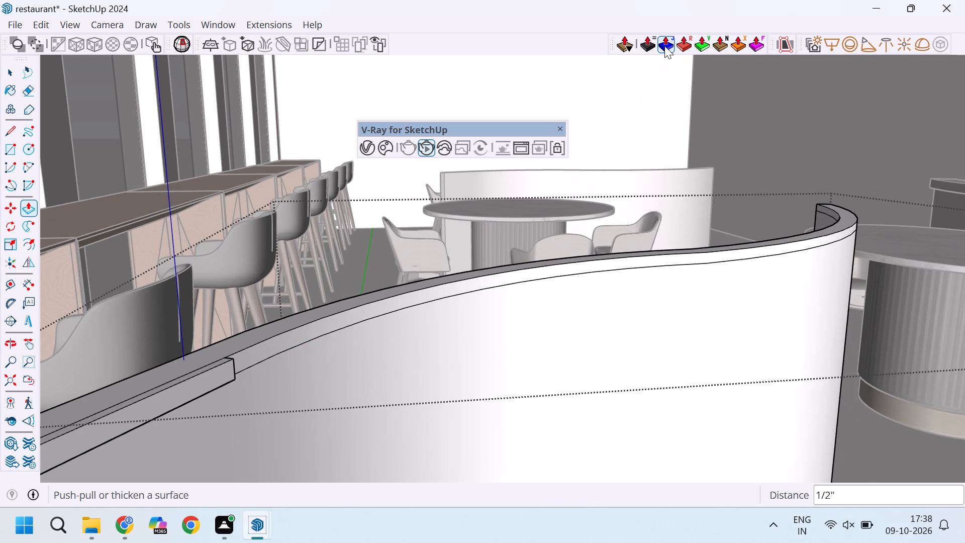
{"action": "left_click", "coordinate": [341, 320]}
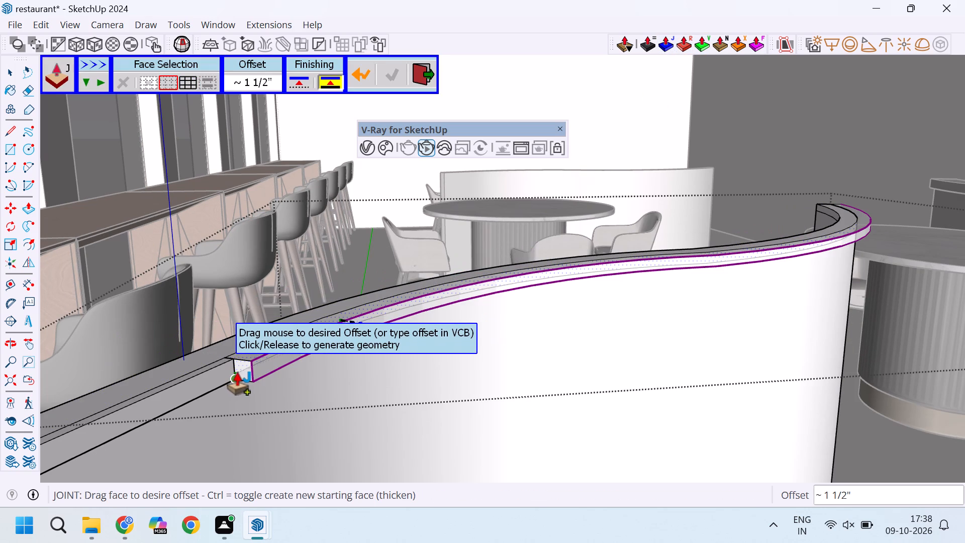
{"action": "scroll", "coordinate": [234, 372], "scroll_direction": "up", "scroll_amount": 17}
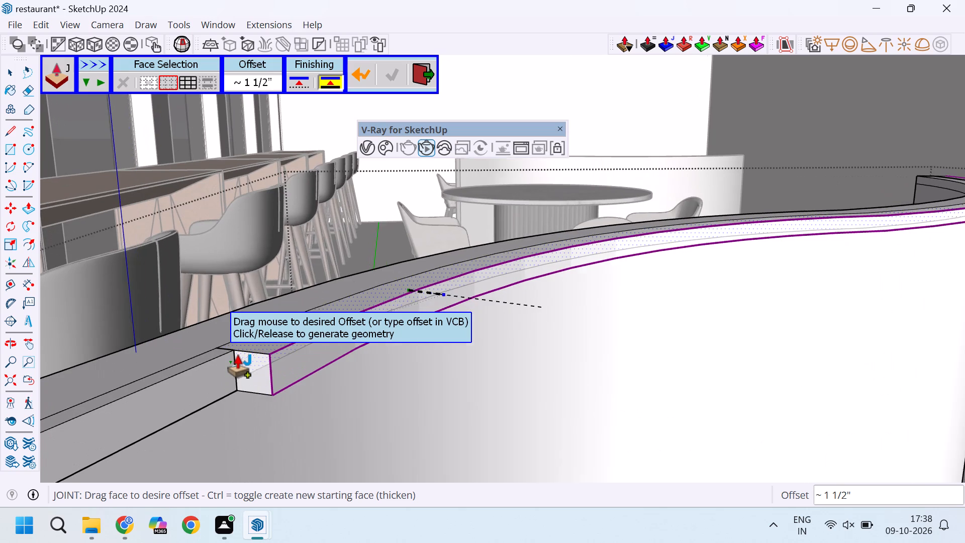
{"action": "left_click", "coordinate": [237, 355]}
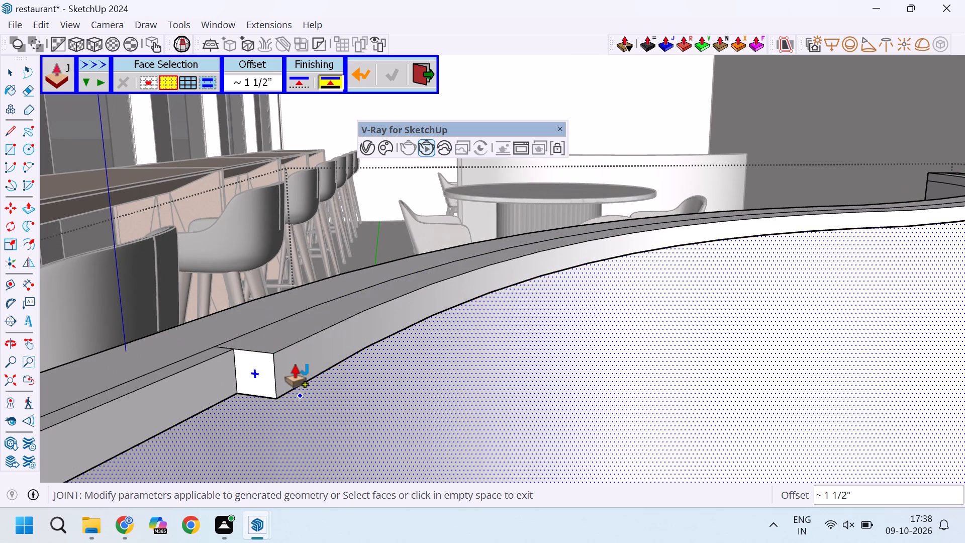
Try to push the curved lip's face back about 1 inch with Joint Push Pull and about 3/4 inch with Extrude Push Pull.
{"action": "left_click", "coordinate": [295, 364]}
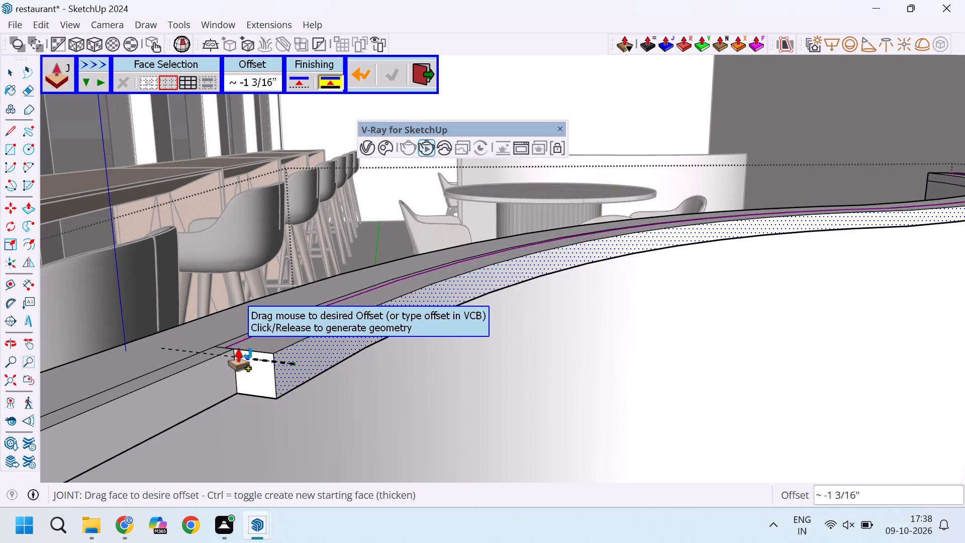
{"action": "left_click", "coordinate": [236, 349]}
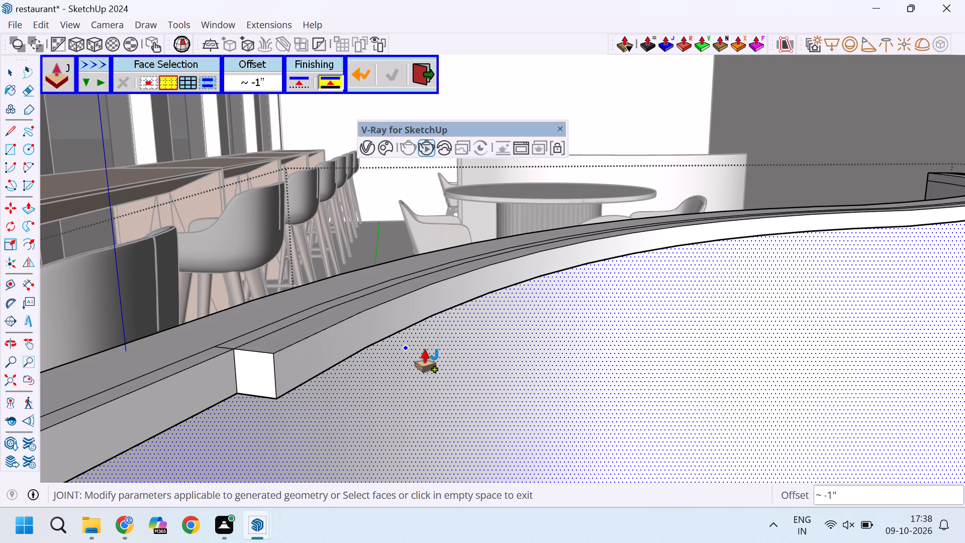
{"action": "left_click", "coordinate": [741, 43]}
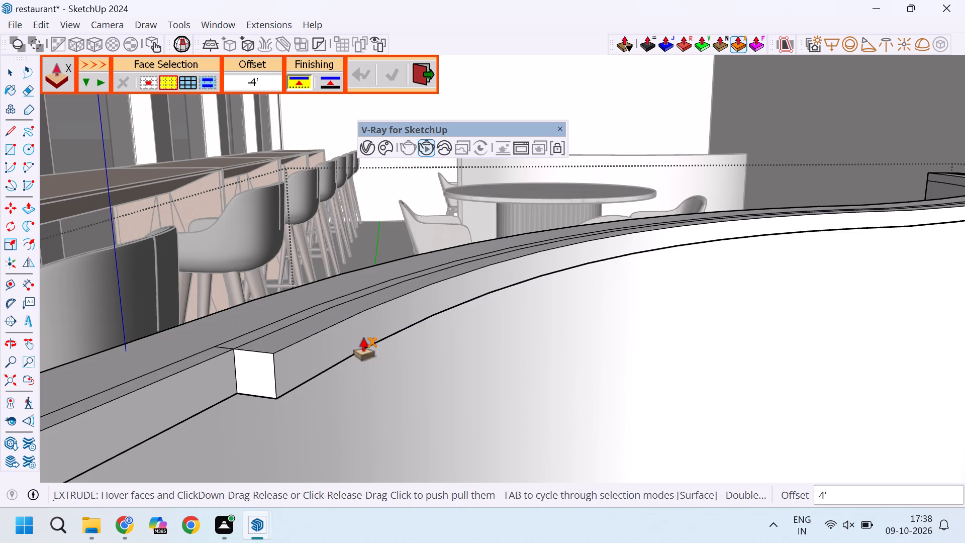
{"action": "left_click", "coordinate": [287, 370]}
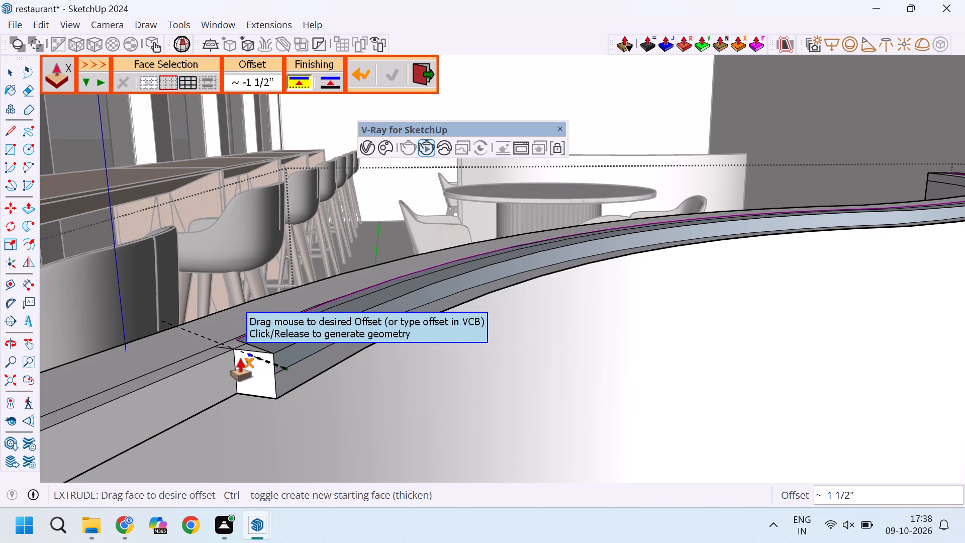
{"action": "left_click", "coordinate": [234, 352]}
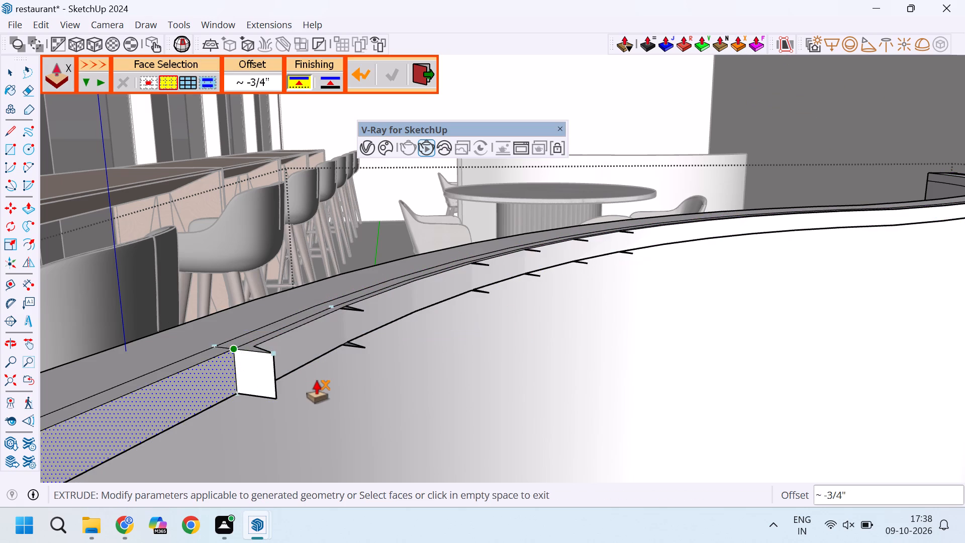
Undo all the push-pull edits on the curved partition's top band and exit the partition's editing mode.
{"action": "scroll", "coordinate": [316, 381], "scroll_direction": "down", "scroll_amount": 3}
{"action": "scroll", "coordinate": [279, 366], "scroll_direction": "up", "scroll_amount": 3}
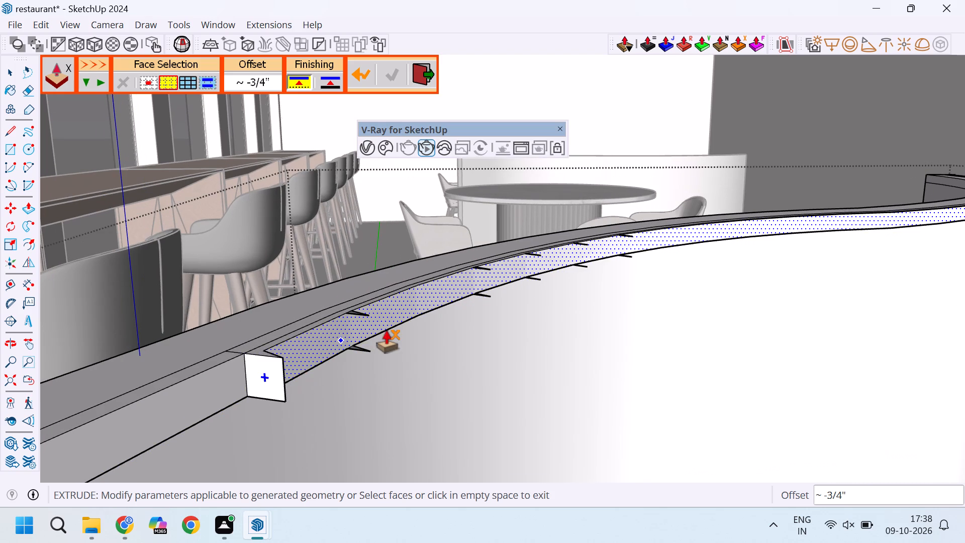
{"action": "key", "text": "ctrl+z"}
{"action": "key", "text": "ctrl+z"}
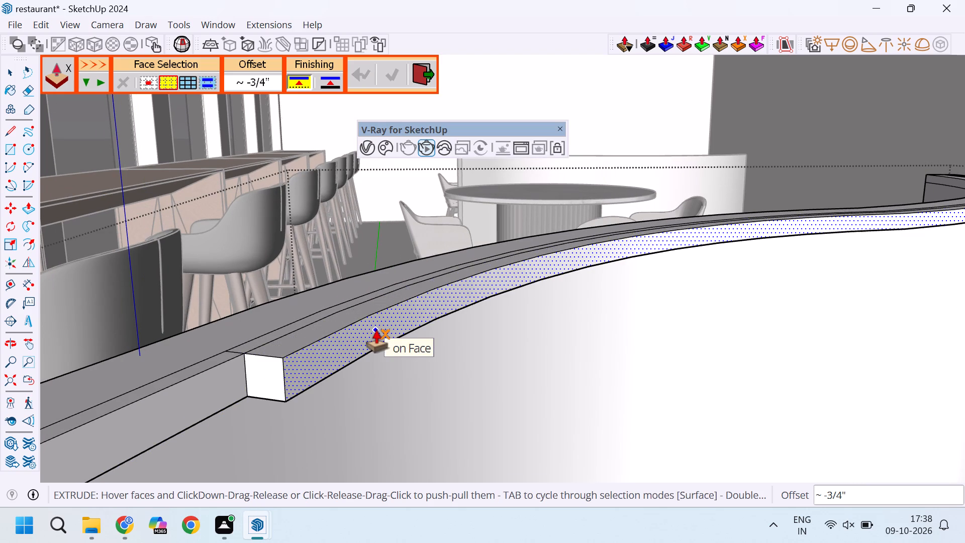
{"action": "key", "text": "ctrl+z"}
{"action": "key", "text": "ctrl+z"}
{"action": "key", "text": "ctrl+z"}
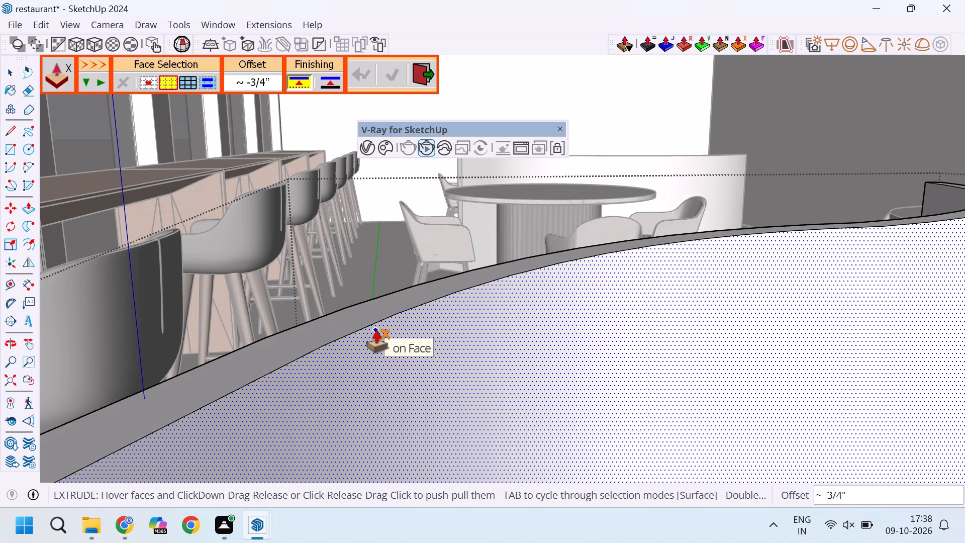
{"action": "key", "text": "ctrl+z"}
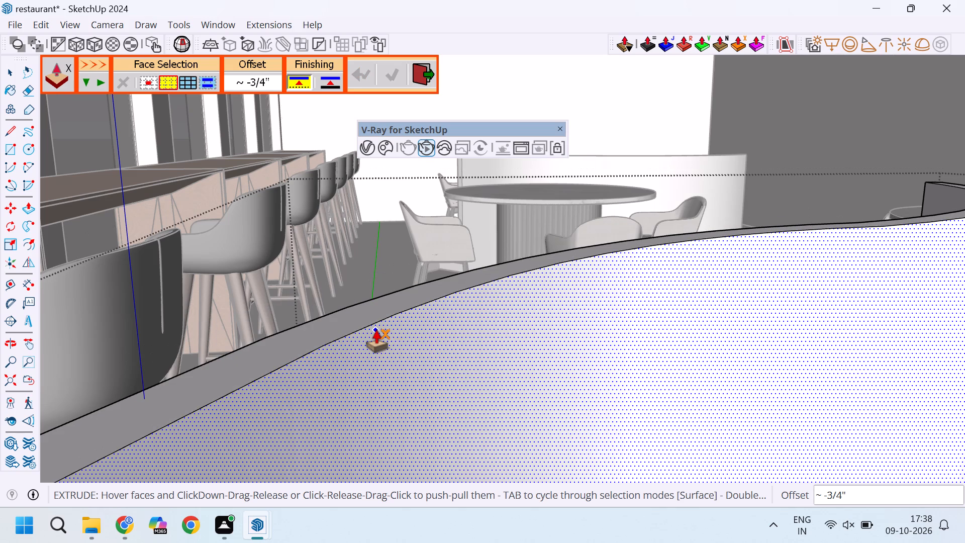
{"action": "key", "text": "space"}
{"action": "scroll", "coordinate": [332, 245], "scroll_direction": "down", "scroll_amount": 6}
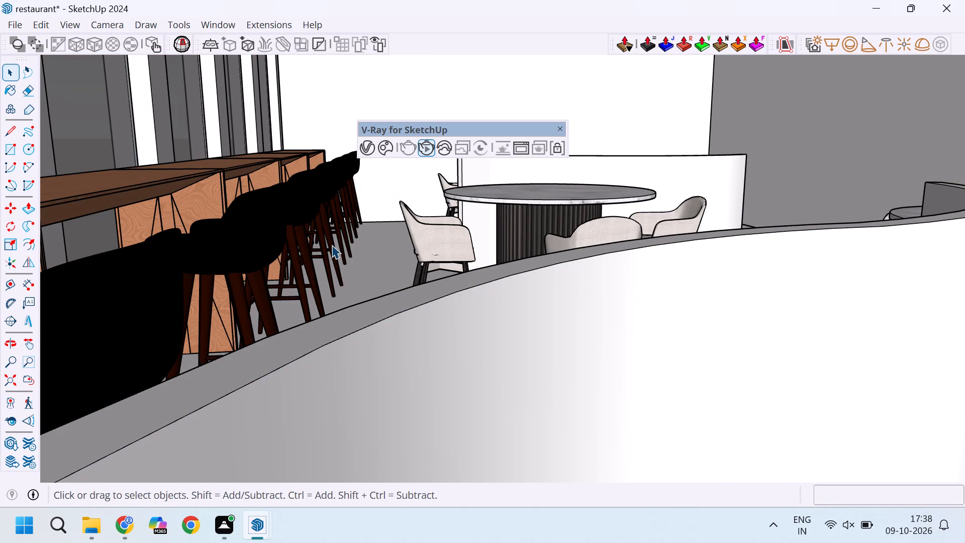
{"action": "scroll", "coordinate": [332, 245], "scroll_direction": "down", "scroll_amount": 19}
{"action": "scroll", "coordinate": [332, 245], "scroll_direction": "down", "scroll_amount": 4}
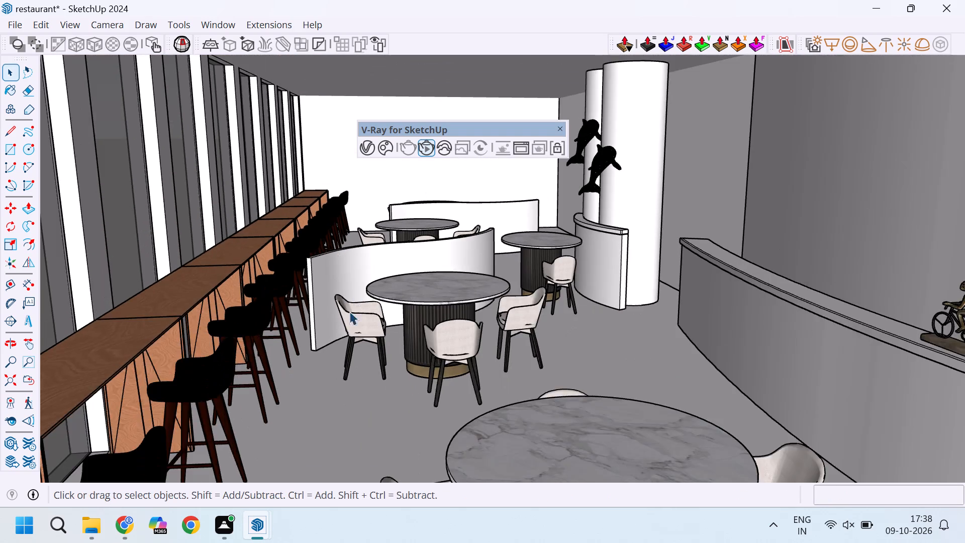
Examine the restaurant interior, its curved partitions and ceiling strips, from inside and from the open front.
{"action": "scroll", "coordinate": [383, 443], "scroll_direction": "down", "scroll_amount": 4}
{"action": "scroll", "coordinate": [440, 377], "scroll_direction": "down", "scroll_amount": 5}
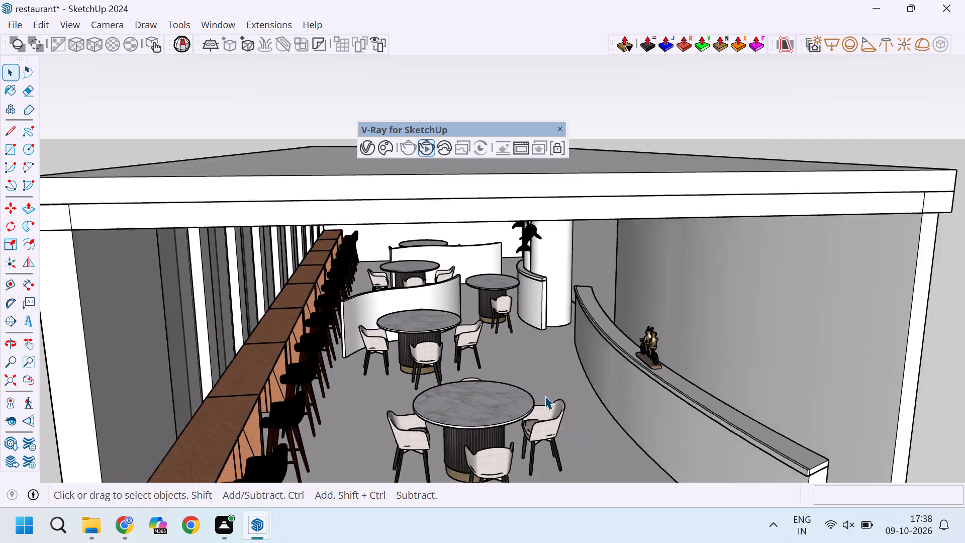
{"action": "middle_click_drag", "start_coordinate": [550, 393], "coordinate": [537, 338]}
{"action": "scroll", "coordinate": [544, 392], "scroll_direction": "up", "scroll_amount": 1}
{"action": "scroll", "coordinate": [460, 318], "scroll_direction": "up", "scroll_amount": 3}
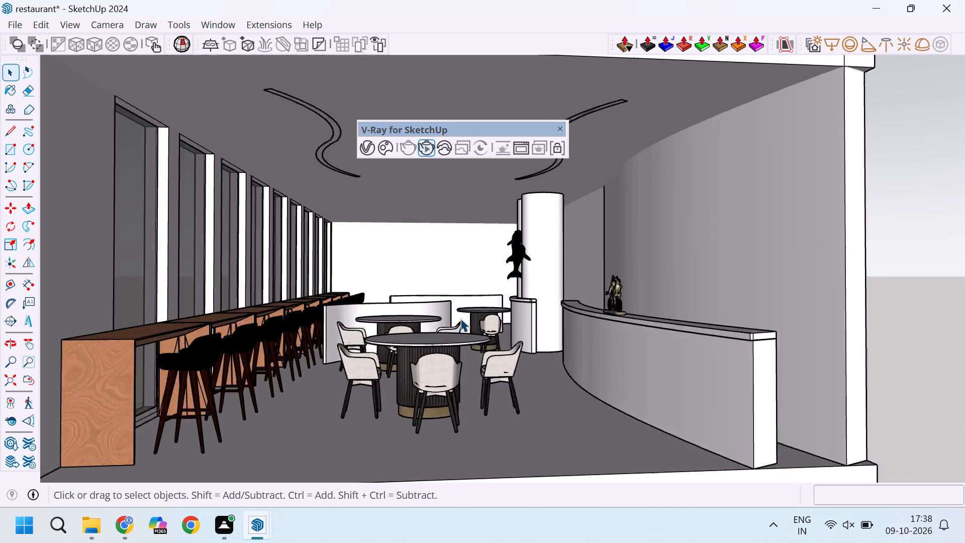
{"action": "middle_click_drag", "start_coordinate": [456, 322], "coordinate": [452, 361]}
{"action": "scroll", "coordinate": [500, 320], "scroll_direction": "down", "scroll_amount": 3}
{"action": "middle_click_drag", "start_coordinate": [505, 337], "coordinate": [501, 297]}
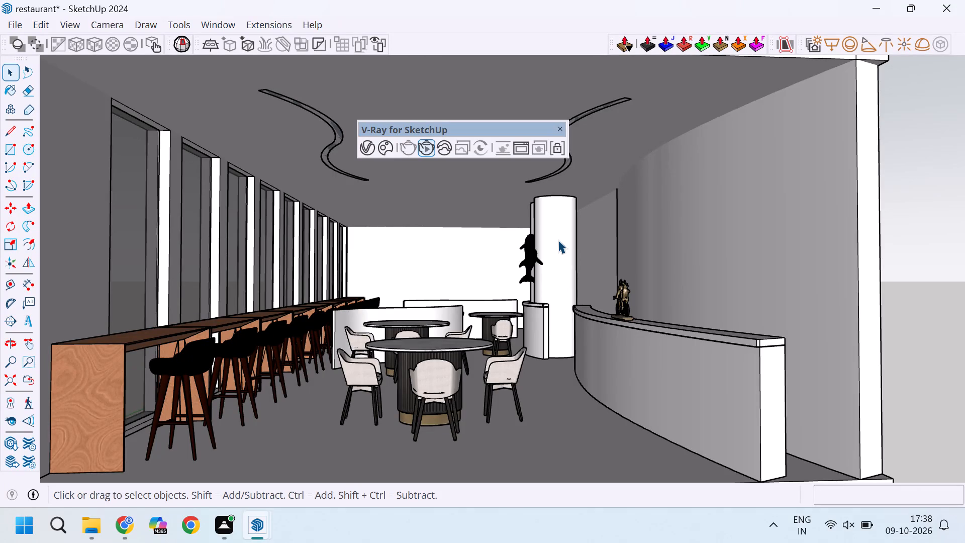
{"action": "middle_click_drag", "start_coordinate": [540, 189], "coordinate": [561, 179]}
{"action": "scroll", "coordinate": [489, 245], "scroll_direction": "down", "scroll_amount": 3}
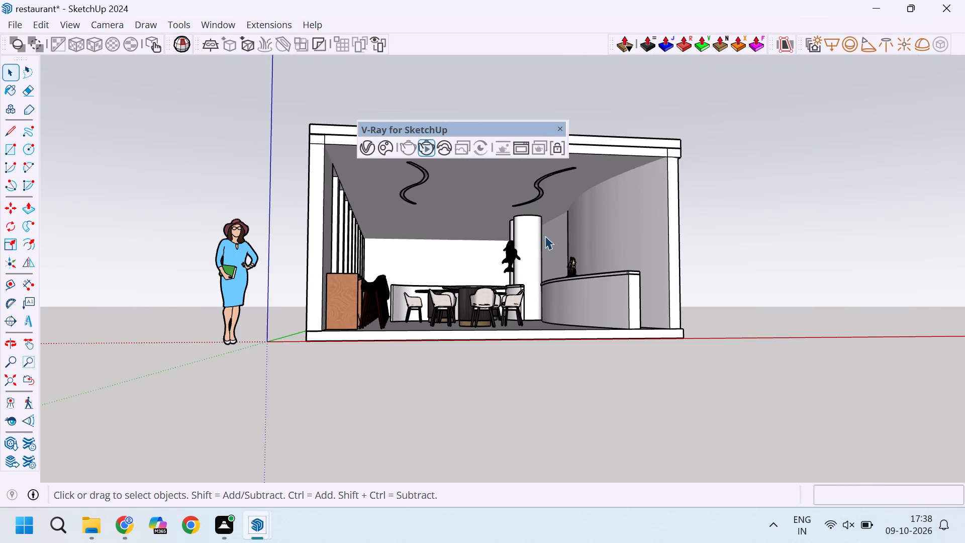
{"action": "middle_click_drag", "start_coordinate": [597, 232], "coordinate": [569, 268]}
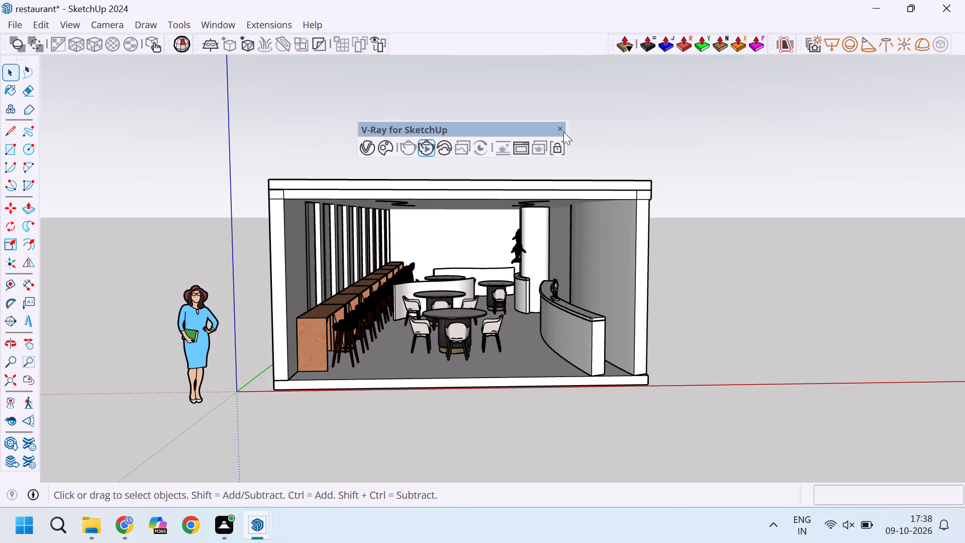
Try to open the V-Ray Asset Editor.
{"action": "left_click", "coordinate": [366, 145]}
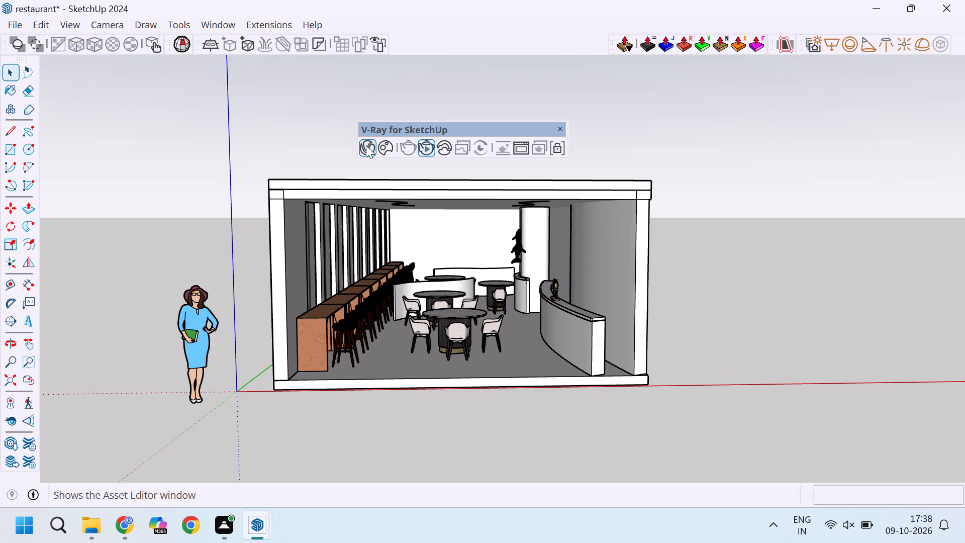
Place a section plane on the front end face of the window-side wall, parallel to the restaurant's open front.
{"action": "left_click", "coordinate": [12, 318]}
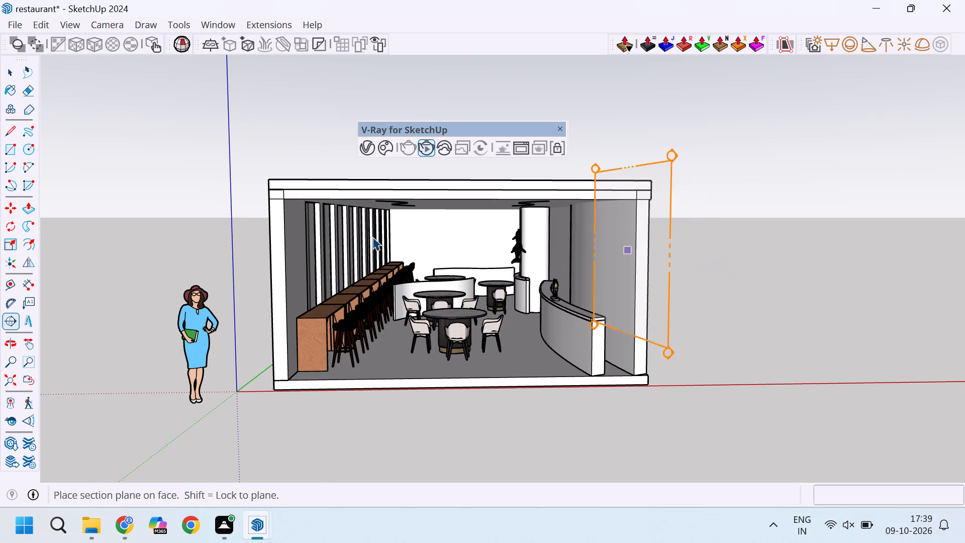
{"action": "left_click", "coordinate": [274, 237]}
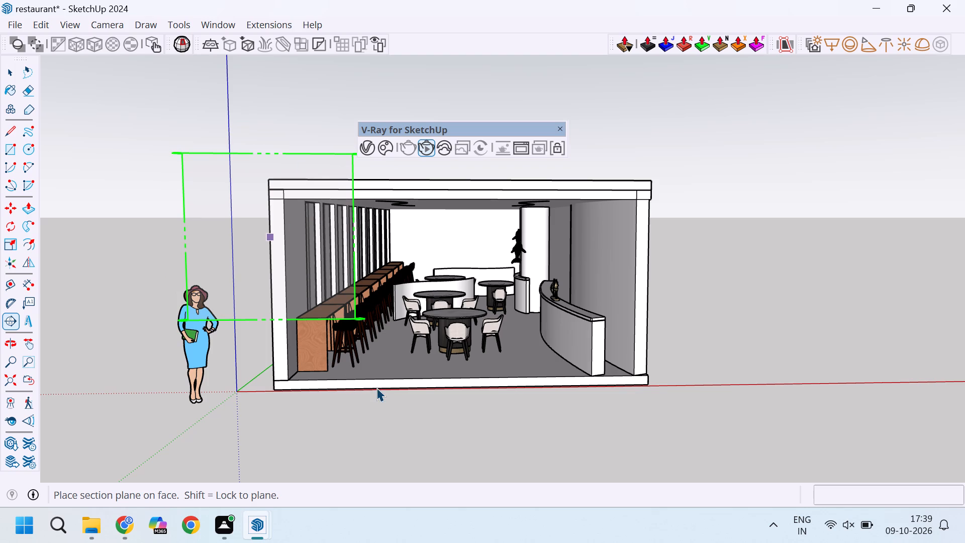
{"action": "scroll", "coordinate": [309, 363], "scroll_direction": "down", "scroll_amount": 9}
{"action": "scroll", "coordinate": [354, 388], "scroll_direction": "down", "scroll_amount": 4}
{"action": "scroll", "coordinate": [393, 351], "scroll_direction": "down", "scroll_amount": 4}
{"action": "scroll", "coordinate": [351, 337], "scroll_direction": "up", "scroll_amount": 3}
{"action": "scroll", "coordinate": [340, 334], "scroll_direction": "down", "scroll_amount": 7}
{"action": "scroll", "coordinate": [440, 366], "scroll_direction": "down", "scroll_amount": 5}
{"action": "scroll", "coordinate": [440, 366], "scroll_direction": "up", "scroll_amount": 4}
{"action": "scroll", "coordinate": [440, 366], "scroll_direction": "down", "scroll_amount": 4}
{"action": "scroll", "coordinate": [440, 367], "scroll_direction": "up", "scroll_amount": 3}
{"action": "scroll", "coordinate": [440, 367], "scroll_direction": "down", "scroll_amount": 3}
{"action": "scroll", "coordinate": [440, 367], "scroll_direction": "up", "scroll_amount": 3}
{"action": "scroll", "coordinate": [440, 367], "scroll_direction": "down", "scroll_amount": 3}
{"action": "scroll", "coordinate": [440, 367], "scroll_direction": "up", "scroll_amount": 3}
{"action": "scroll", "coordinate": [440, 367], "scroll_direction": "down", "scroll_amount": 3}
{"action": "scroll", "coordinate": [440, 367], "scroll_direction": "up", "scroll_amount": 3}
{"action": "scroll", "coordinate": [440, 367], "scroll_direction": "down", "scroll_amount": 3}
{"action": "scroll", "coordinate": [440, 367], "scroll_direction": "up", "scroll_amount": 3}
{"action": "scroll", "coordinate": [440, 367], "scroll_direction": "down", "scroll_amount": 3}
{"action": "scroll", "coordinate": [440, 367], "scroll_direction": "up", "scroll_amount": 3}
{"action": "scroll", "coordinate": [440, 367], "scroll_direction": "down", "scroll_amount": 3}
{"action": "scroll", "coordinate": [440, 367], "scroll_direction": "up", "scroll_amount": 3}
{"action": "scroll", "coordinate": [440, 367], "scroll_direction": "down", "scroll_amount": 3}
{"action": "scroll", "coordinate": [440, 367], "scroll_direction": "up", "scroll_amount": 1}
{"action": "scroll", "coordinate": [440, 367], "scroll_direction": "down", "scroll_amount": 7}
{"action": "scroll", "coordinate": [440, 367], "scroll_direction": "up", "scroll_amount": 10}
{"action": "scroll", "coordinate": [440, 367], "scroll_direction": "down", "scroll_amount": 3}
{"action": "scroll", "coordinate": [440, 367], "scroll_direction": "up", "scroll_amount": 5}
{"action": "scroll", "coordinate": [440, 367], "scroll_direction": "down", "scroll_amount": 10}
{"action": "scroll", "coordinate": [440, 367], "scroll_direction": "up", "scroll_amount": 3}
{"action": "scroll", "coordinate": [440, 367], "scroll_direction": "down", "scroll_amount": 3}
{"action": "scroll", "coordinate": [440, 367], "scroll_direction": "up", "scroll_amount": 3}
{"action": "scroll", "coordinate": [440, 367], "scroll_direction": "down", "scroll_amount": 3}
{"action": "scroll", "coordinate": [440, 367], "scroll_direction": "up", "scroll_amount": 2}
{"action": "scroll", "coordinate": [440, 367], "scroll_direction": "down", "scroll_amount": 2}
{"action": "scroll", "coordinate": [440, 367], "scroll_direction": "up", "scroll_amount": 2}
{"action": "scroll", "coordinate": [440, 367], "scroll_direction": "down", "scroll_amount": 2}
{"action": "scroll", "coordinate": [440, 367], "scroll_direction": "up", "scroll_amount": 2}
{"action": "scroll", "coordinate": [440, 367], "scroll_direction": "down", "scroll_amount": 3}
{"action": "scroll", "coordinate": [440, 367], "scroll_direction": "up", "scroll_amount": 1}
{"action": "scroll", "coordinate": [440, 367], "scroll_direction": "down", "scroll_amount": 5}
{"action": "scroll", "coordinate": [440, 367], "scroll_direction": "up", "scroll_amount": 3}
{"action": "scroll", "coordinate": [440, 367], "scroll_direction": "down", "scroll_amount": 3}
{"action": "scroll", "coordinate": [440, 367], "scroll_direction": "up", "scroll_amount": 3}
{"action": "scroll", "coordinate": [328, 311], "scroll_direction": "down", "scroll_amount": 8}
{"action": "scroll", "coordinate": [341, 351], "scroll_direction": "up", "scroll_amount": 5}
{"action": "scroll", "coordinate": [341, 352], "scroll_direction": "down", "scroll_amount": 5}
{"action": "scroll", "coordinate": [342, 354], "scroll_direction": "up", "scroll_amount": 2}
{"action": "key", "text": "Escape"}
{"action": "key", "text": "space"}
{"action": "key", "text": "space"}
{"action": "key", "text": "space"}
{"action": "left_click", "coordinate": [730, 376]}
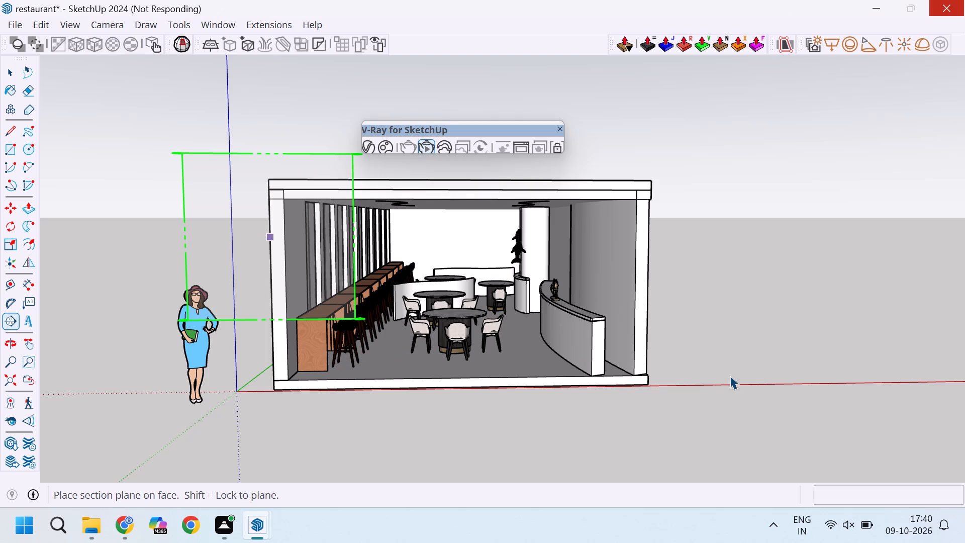
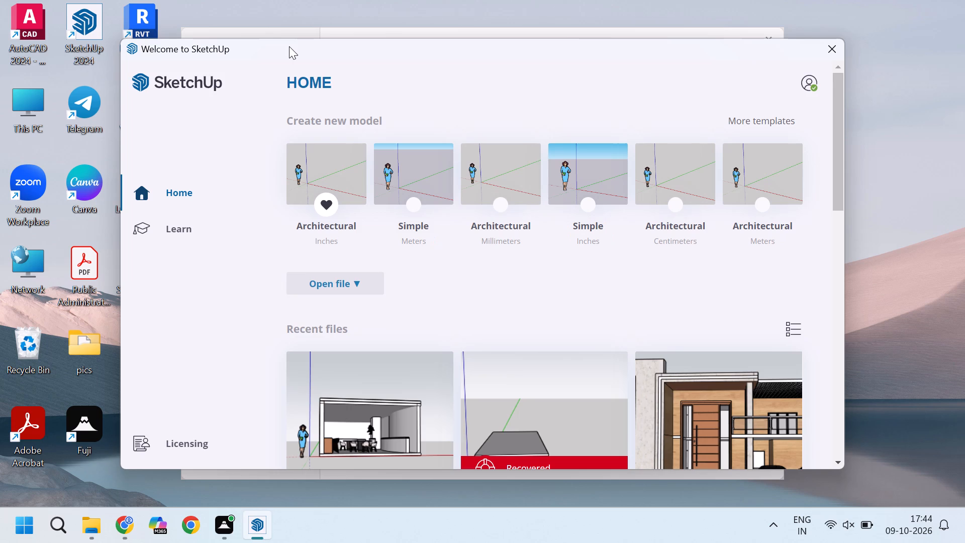
Open the recent restaurant model last modified at 17:25, not the recovered copy.
{"action": "scroll", "coordinate": [414, 360], "scroll_direction": "down", "scroll_amount": 2}
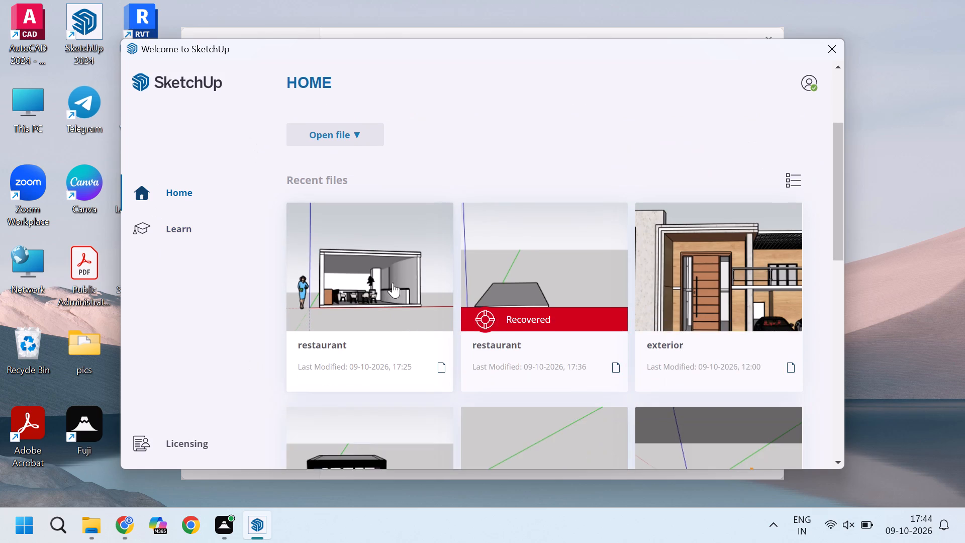
{"action": "left_click", "coordinate": [386, 271]}
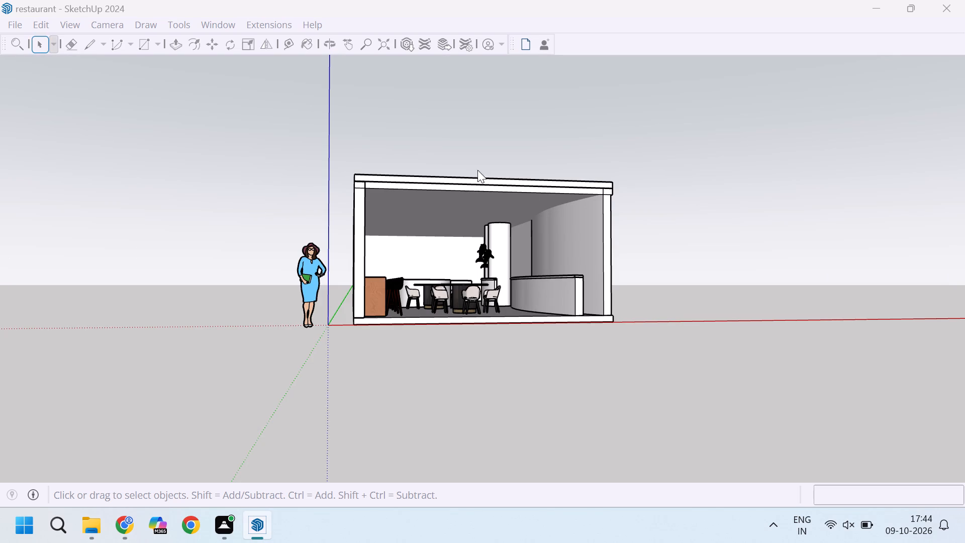
Dismiss the extension update notice and examine the restaurant's exterior, interior and ceiling from the open front.
{"action": "scroll", "coordinate": [465, 167], "scroll_direction": "down", "scroll_amount": 3}
{"action": "scroll", "coordinate": [647, 249], "scroll_direction": "up", "scroll_amount": 4}
{"action": "scroll", "coordinate": [583, 243], "scroll_direction": "up", "scroll_amount": 4}
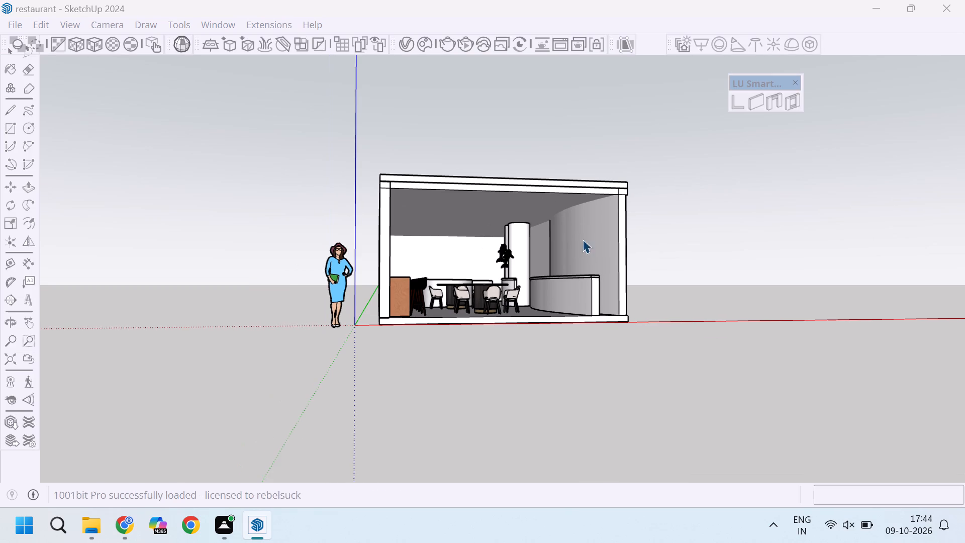
{"action": "scroll", "coordinate": [666, 218], "scroll_direction": "up", "scroll_amount": 3}
{"action": "middle_click_drag", "start_coordinate": [639, 254], "coordinate": [512, 309]}
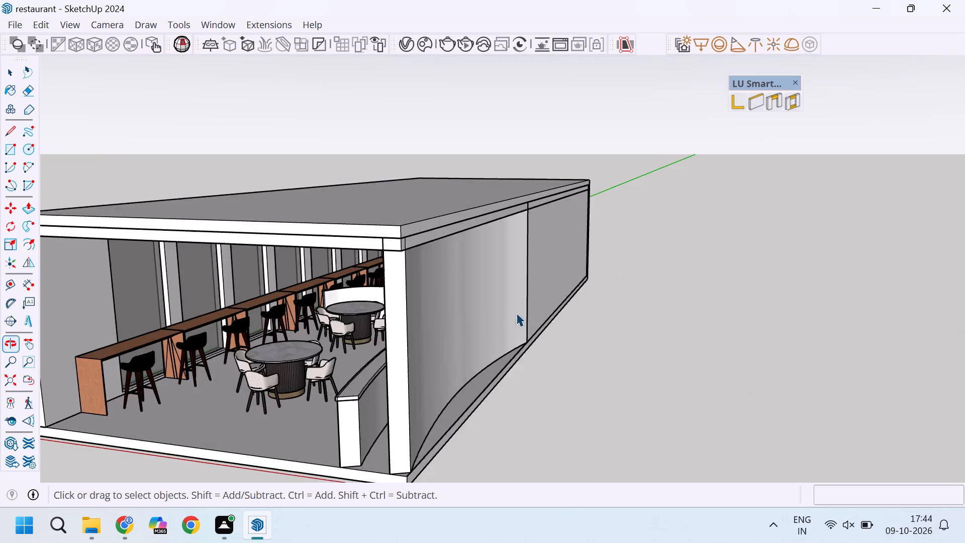
{"action": "scroll", "coordinate": [497, 334], "scroll_direction": "down", "scroll_amount": 3}
{"action": "scroll", "coordinate": [315, 376], "scroll_direction": "down", "scroll_amount": 3}
{"action": "middle_click_drag", "start_coordinate": [315, 384], "coordinate": [438, 343]}
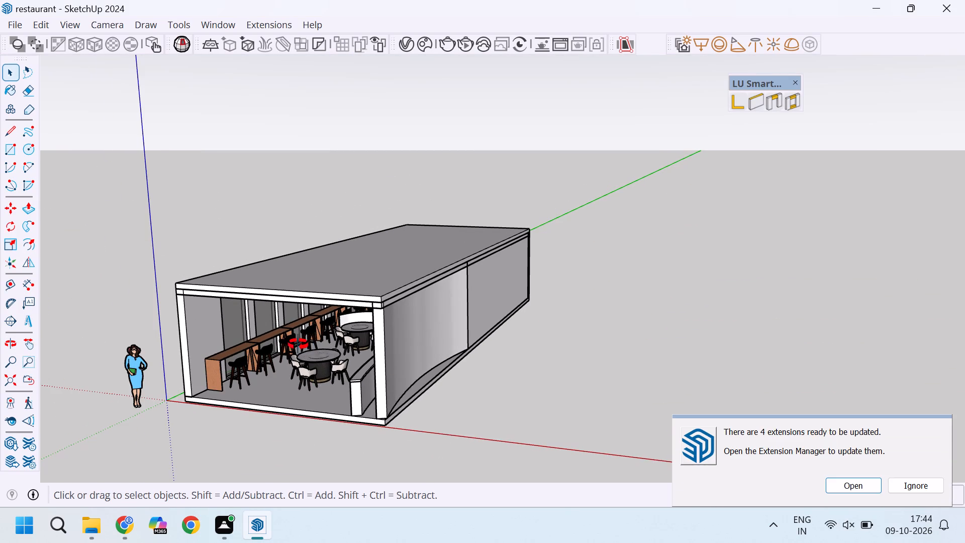
{"action": "middle_click_drag", "start_coordinate": [298, 344], "coordinate": [432, 212]}
{"action": "scroll", "coordinate": [400, 260], "scroll_direction": "up", "scroll_amount": 3}
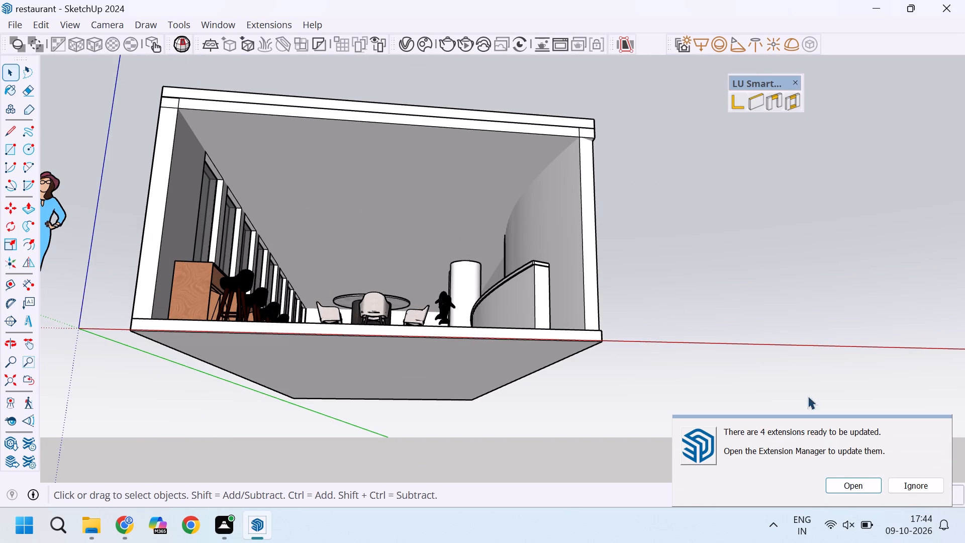
{"action": "left_click", "coordinate": [908, 489]}
{"action": "scroll", "coordinate": [248, 213], "scroll_direction": "up", "scroll_amount": 3}
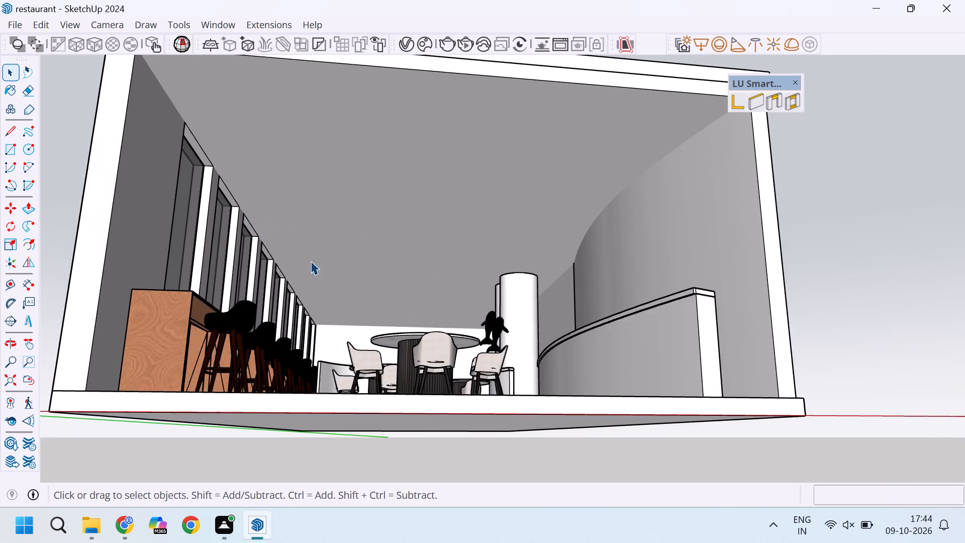
{"action": "scroll", "coordinate": [311, 261], "scroll_direction": "up", "scroll_amount": 1}
{"action": "middle_click_drag", "start_coordinate": [310, 280], "coordinate": [320, 315]}
{"action": "scroll", "coordinate": [318, 220], "scroll_direction": "up", "scroll_amount": 3}
{"action": "scroll", "coordinate": [319, 219], "scroll_direction": "down", "scroll_amount": 4}
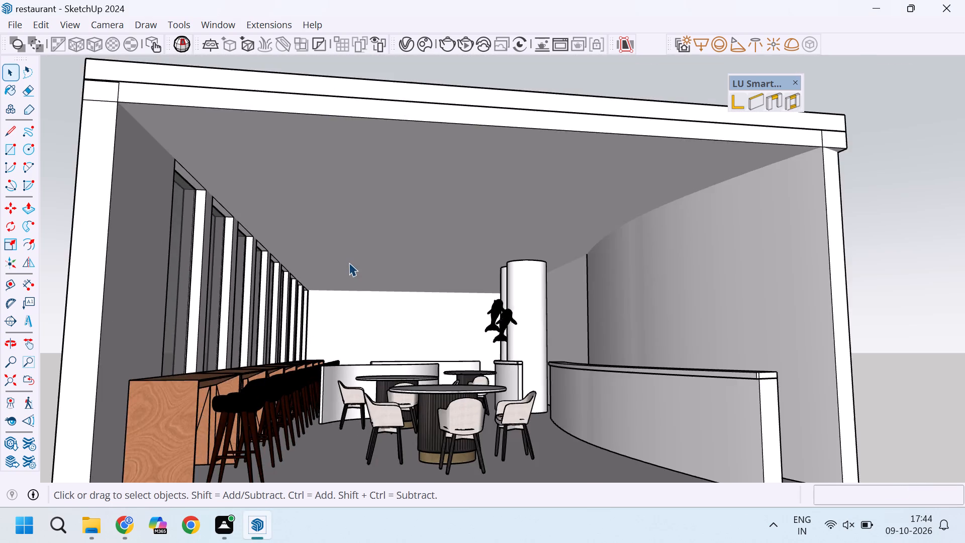
{"action": "scroll", "coordinate": [349, 264], "scroll_direction": "down", "scroll_amount": 3}
{"action": "scroll", "coordinate": [344, 243], "scroll_direction": "up", "scroll_amount": 3}
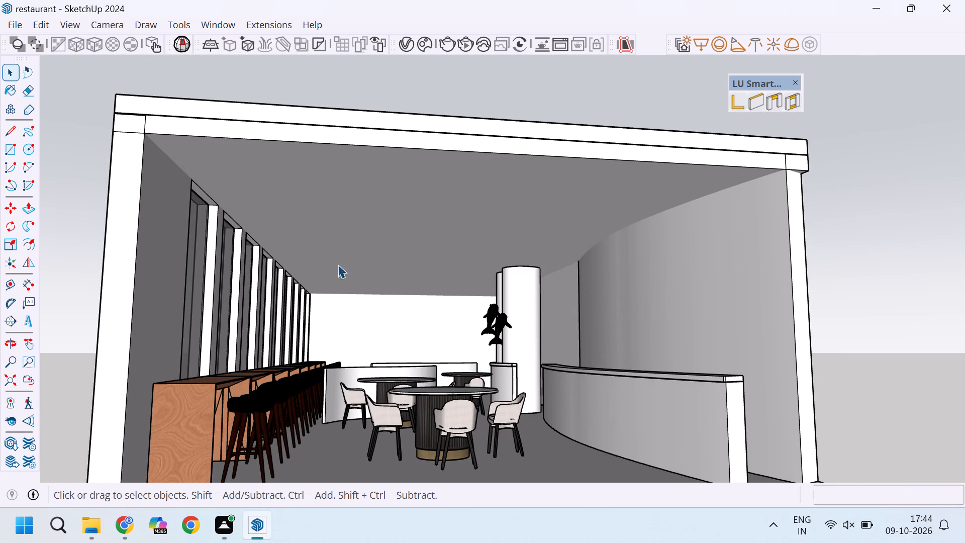
{"action": "scroll", "coordinate": [323, 258], "scroll_direction": "up", "scroll_amount": 2}
{"action": "scroll", "coordinate": [324, 250], "scroll_direction": "down", "scroll_amount": 3}
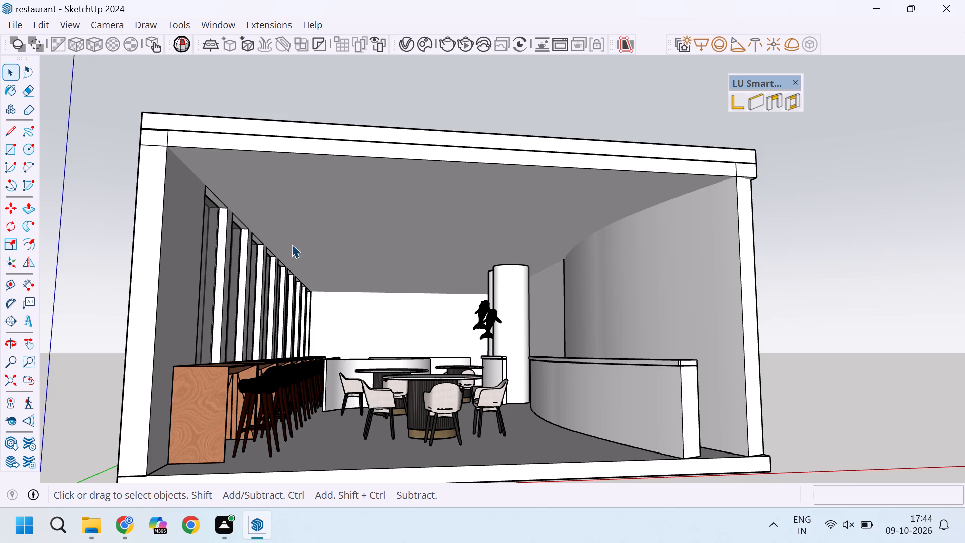
Draw a 2-point arc on the ceiling near the window-side wall, about 9' long with a bulge of about 10".
{"action": "left_click", "coordinate": [25, 167]}
{"action": "scroll", "coordinate": [294, 195], "scroll_direction": "up", "scroll_amount": 1}
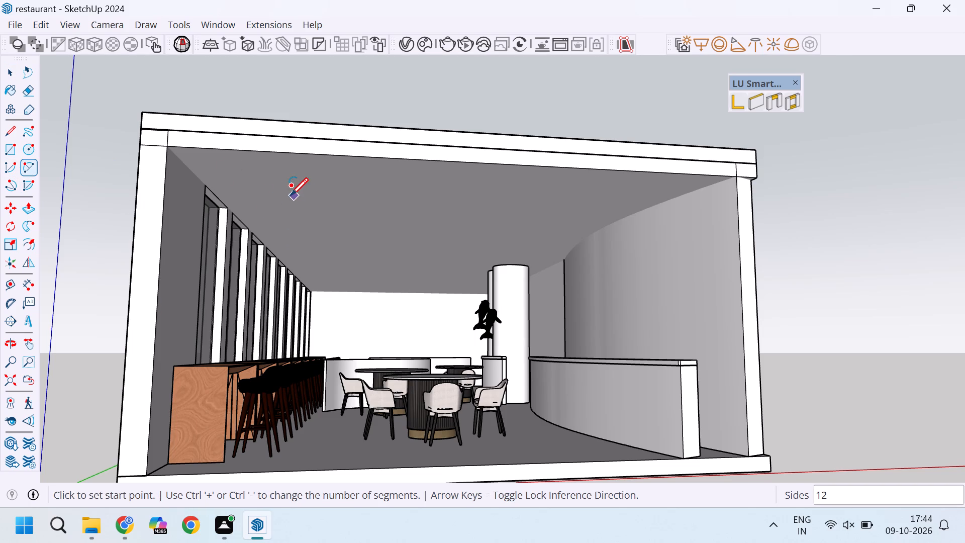
{"action": "scroll", "coordinate": [291, 195], "scroll_direction": "up", "scroll_amount": 1}
{"action": "middle_click_drag", "start_coordinate": [291, 195], "coordinate": [292, 146]}
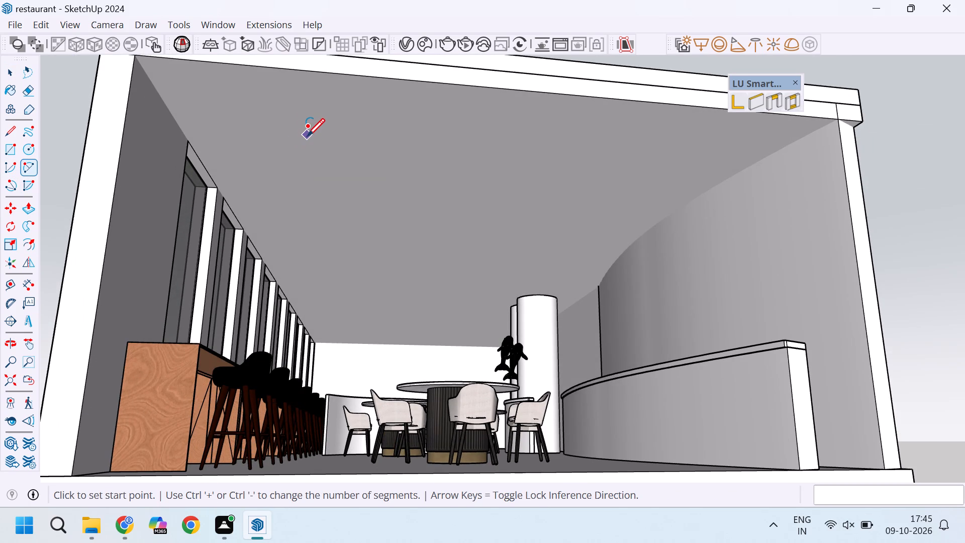
{"action": "left_click", "coordinate": [307, 136]}
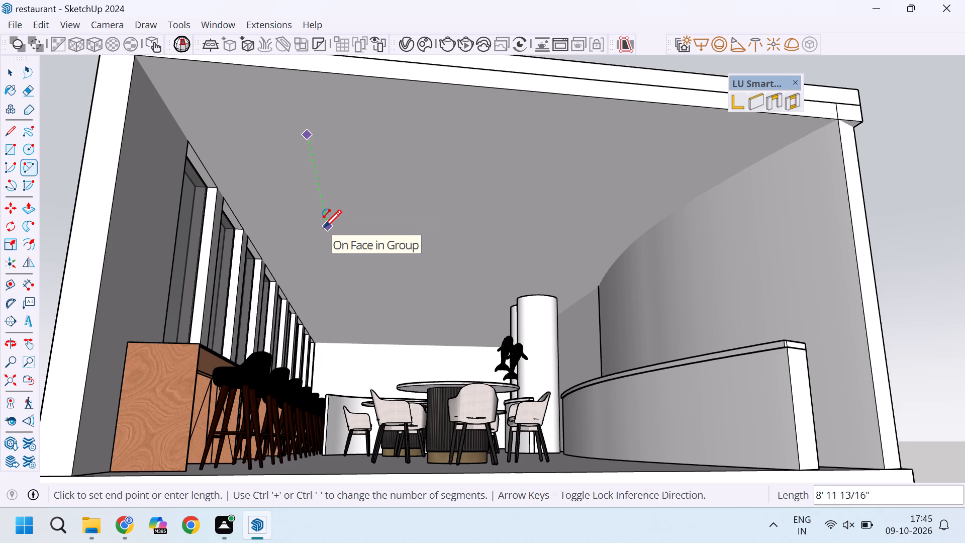
{"action": "left_click", "coordinate": [324, 227]}
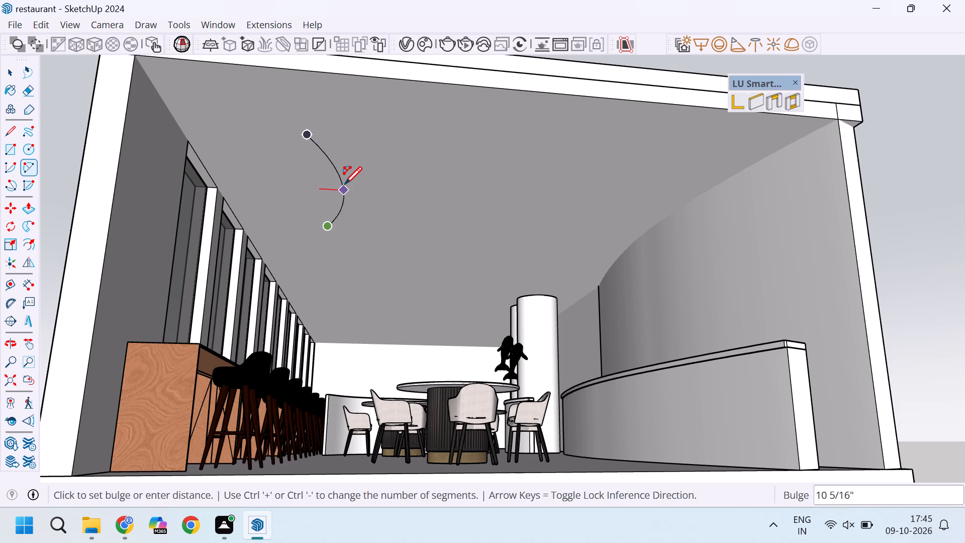
{"action": "left_click", "coordinate": [344, 184]}
Draw a second arc from the first arc's far end, bulging about 10" toward the windows to form an S-curve.
{"action": "scroll", "coordinate": [318, 235], "scroll_direction": "up", "scroll_amount": 8}
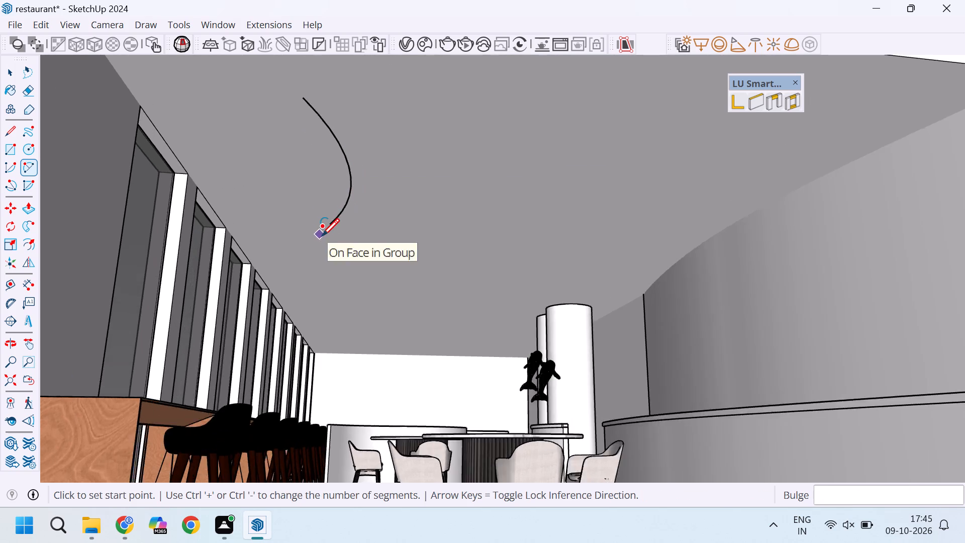
{"action": "left_click", "coordinate": [338, 213]}
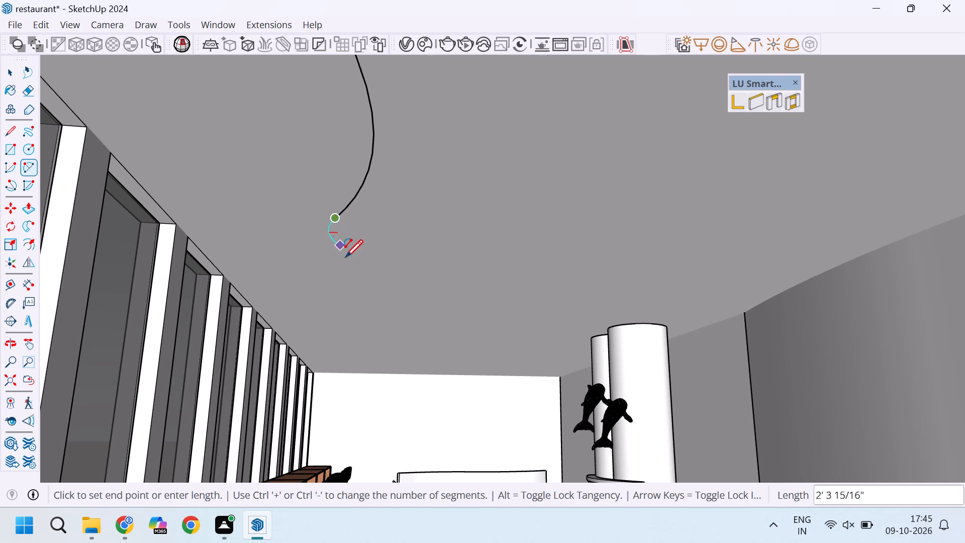
{"action": "left_click", "coordinate": [361, 309]}
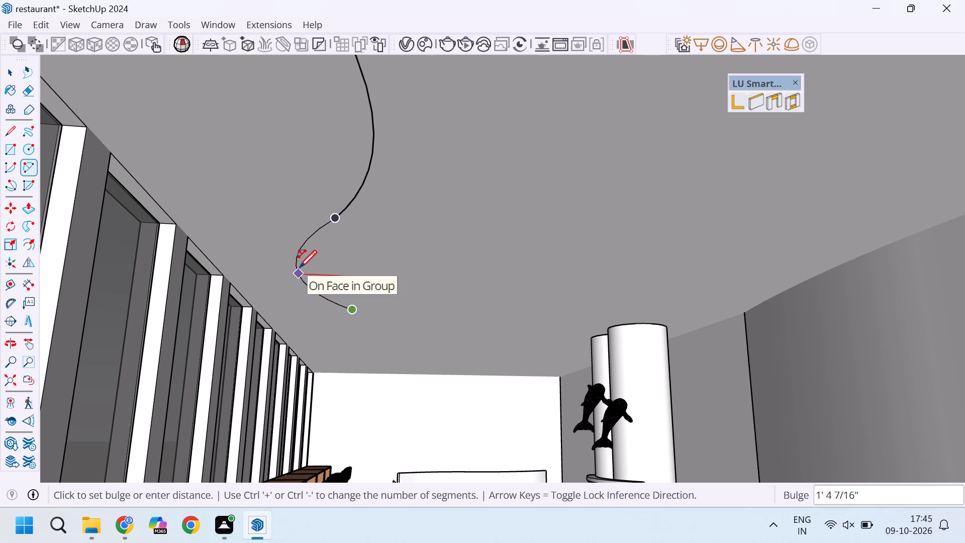
{"action": "scroll", "coordinate": [319, 256], "scroll_direction": "up", "scroll_amount": 7}
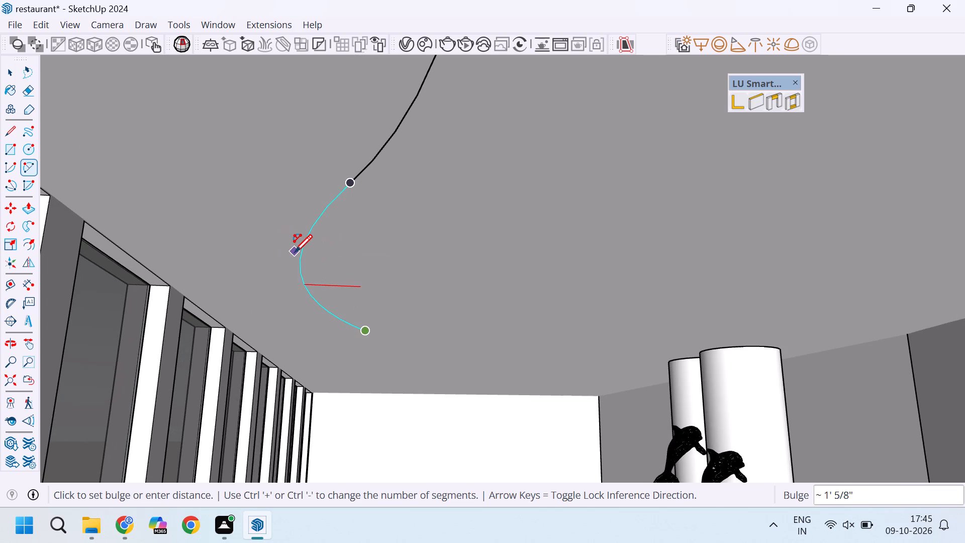
{"action": "left_click", "coordinate": [304, 254]}
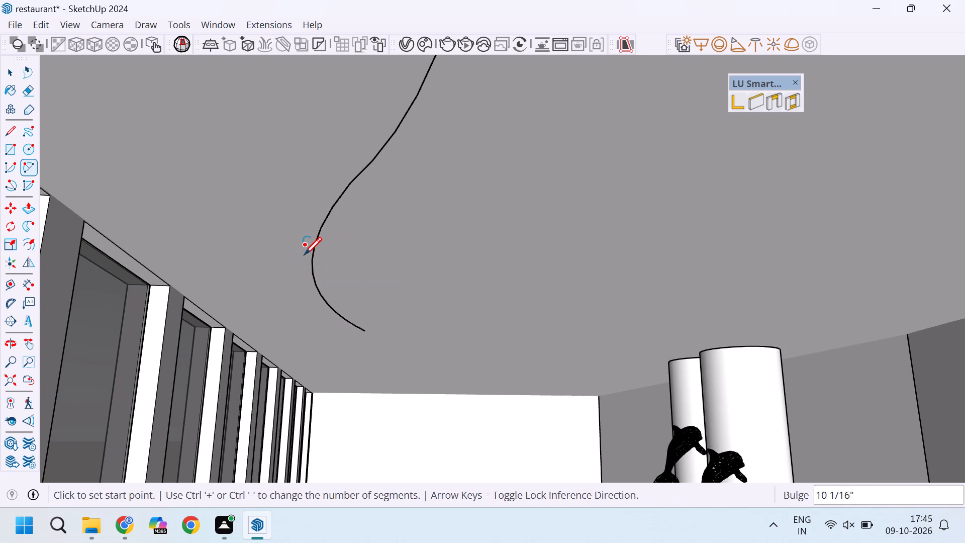
{"action": "scroll", "coordinate": [326, 264], "scroll_direction": "down", "scroll_amount": 16}
{"action": "scroll", "coordinate": [359, 224], "scroll_direction": "up", "scroll_amount": 4}
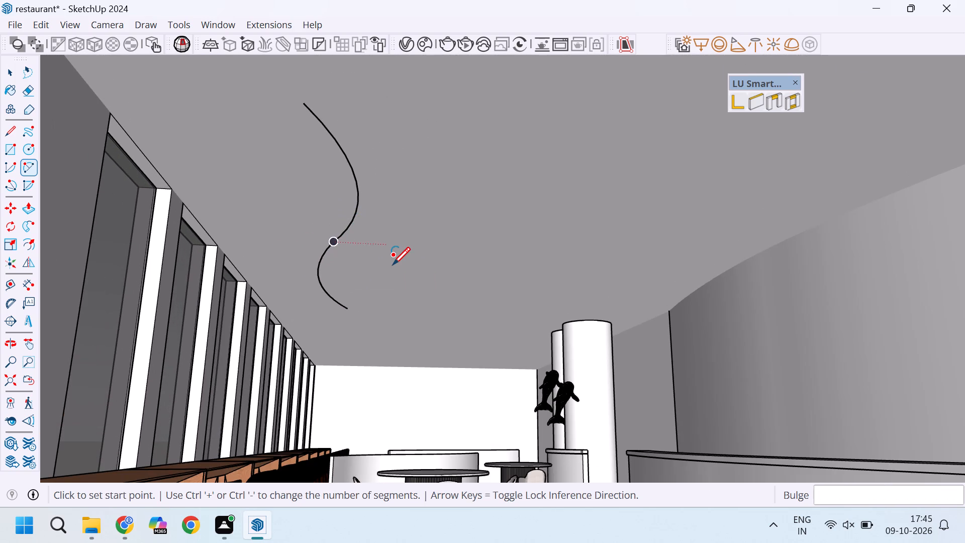
Weld the two ceiling arcs into one continuous curve.
{"action": "key", "text": "space"}
{"action": "left_click", "coordinate": [345, 155]}
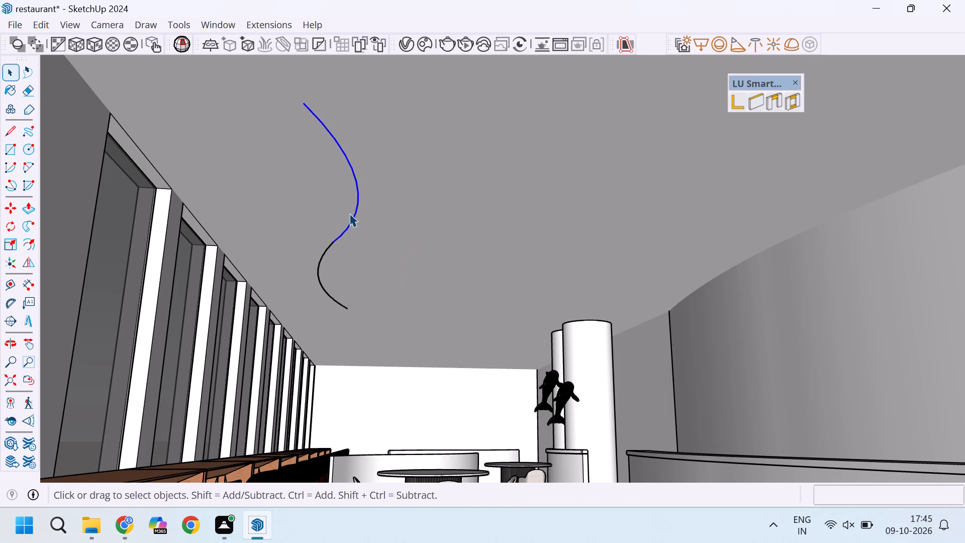
{"action": "left_click", "coordinate": [322, 258], "text": "ctrl"}
{"action": "right_click", "coordinate": [340, 236]}
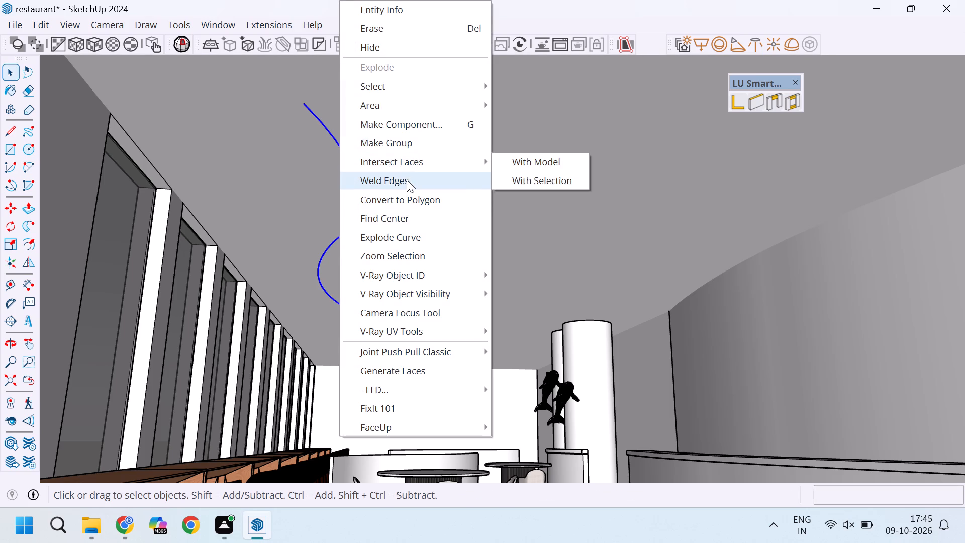
{"action": "left_click", "coordinate": [407, 179]}
Offset the welded S-curve 3" on the side away from the windows.
{"action": "key", "text": "f"}
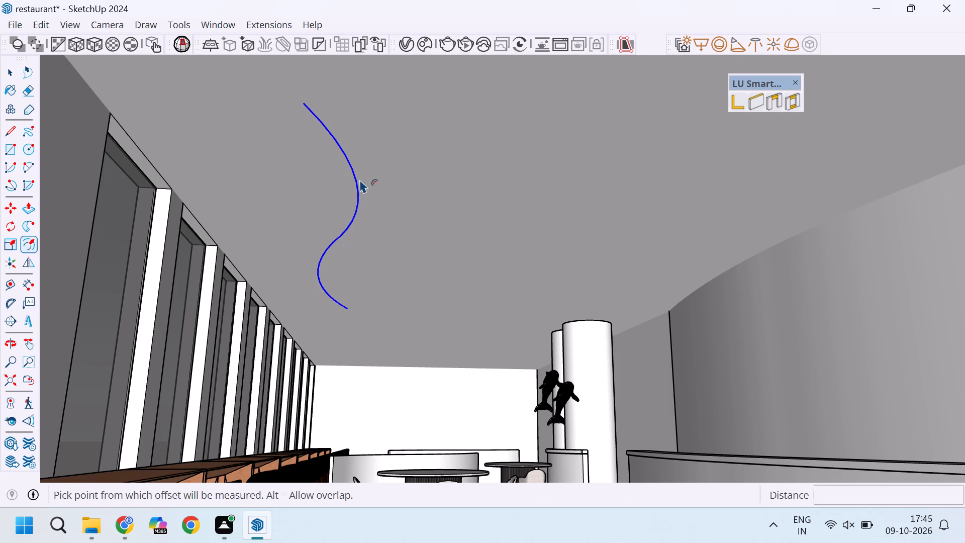
{"action": "left_click", "coordinate": [356, 175]}
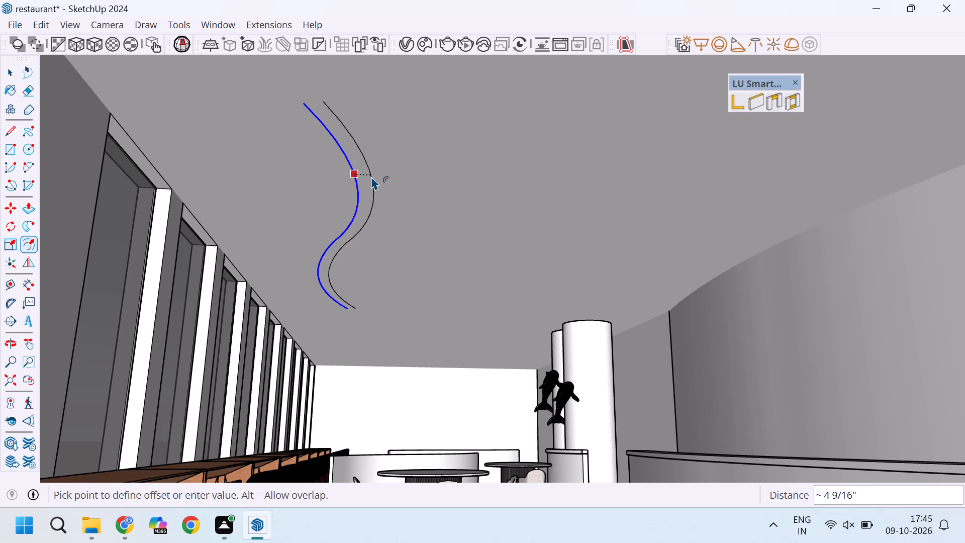
{"action": "key", "text": "2"}
{"action": "key", "text": "Return"}
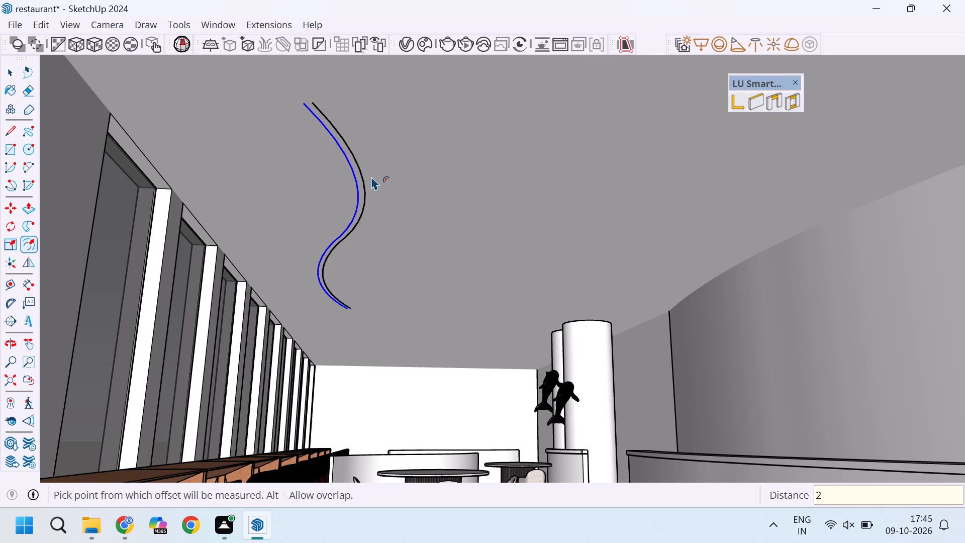
{"action": "key", "text": "3"}
{"action": "key", "text": "Return"}
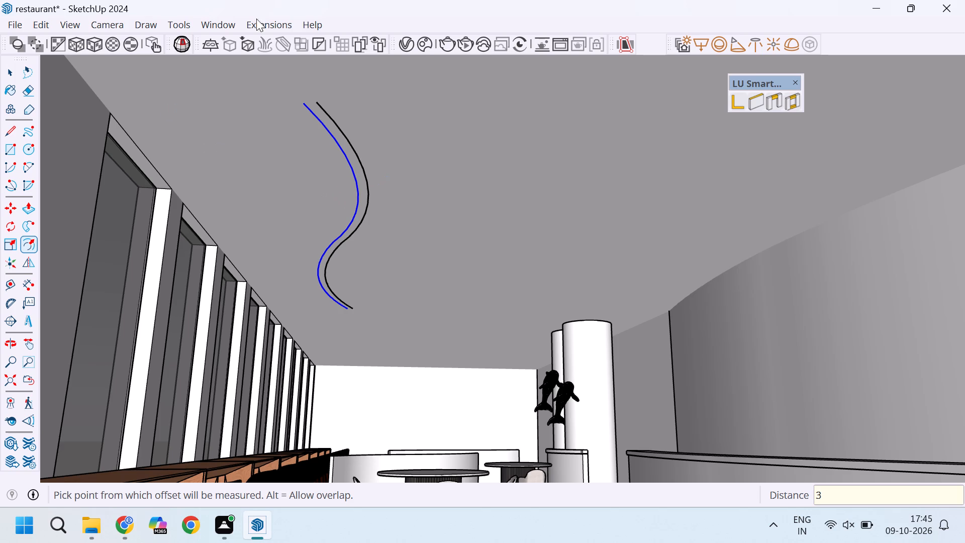
Draw a line joining the two curves' endpoints at the end nearest the restaurant's open front.
{"action": "scroll", "coordinate": [313, 107], "scroll_direction": "up", "scroll_amount": 14}
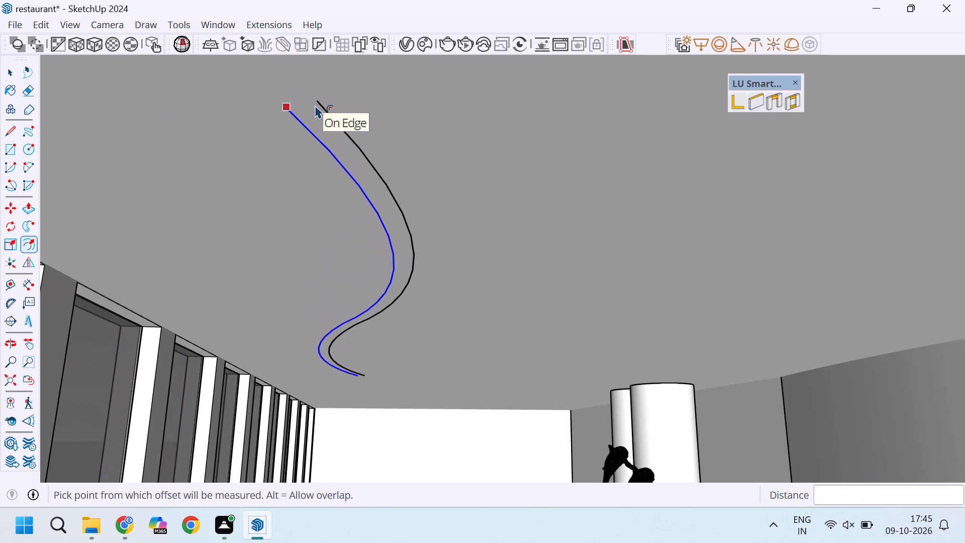
{"action": "key", "text": "l"}
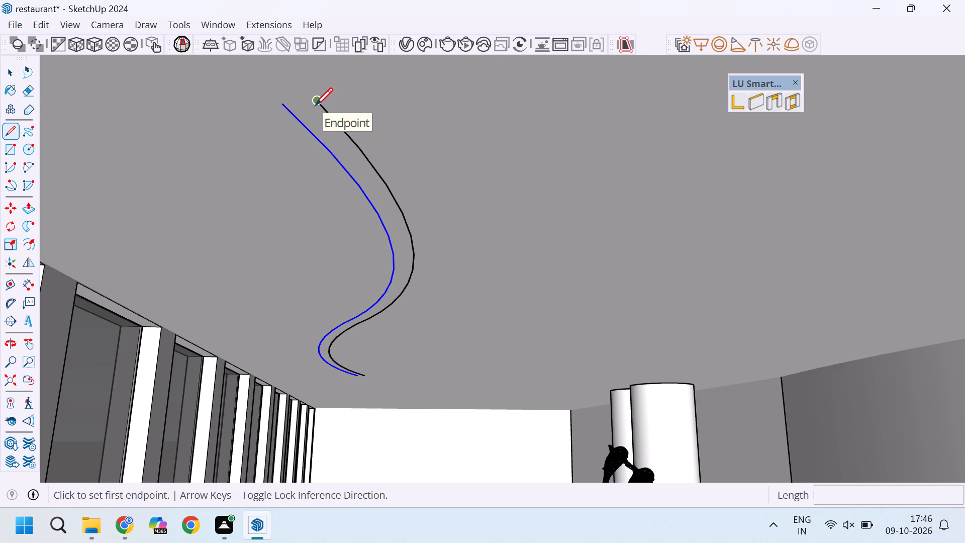
{"action": "key", "text": "3"}
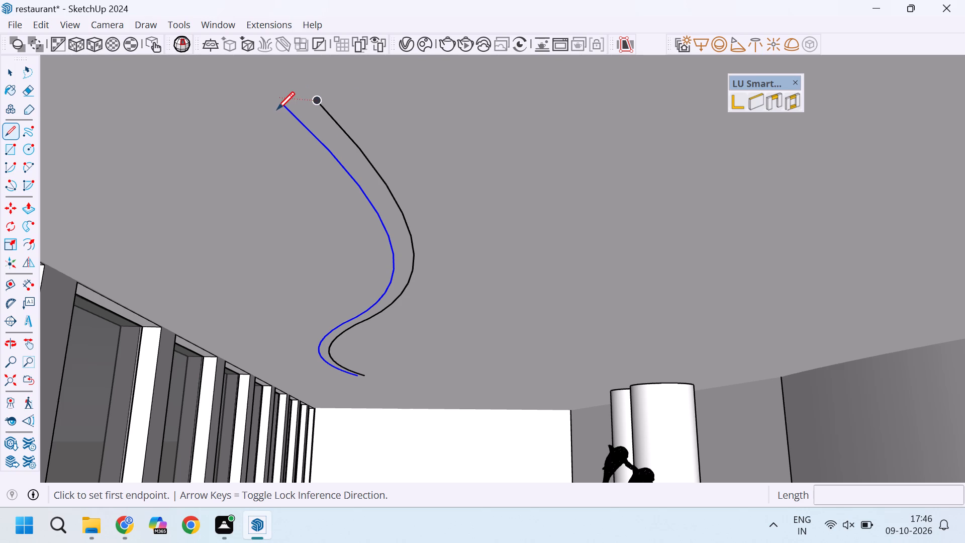
{"action": "scroll", "coordinate": [310, 109], "scroll_direction": "up", "scroll_amount": 9}
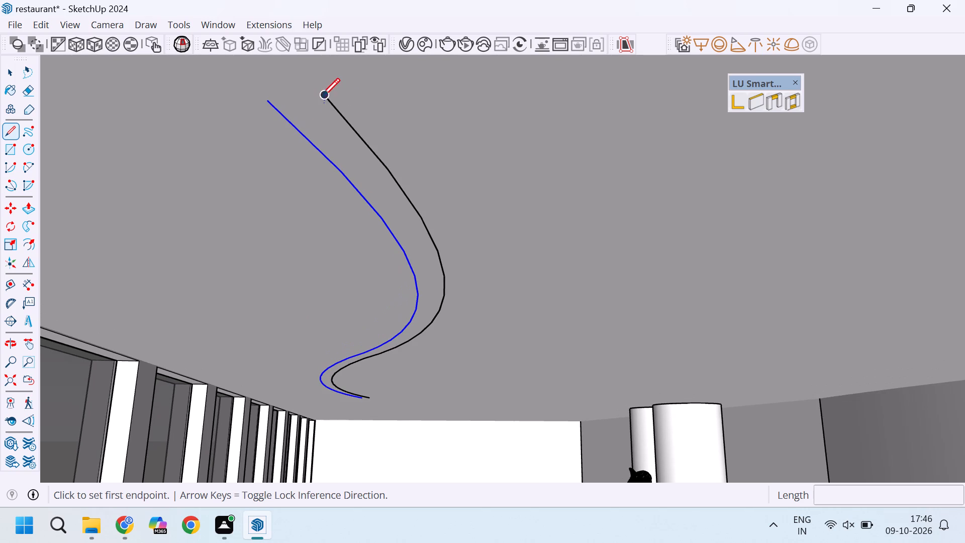
{"action": "left_click", "coordinate": [324, 94]}
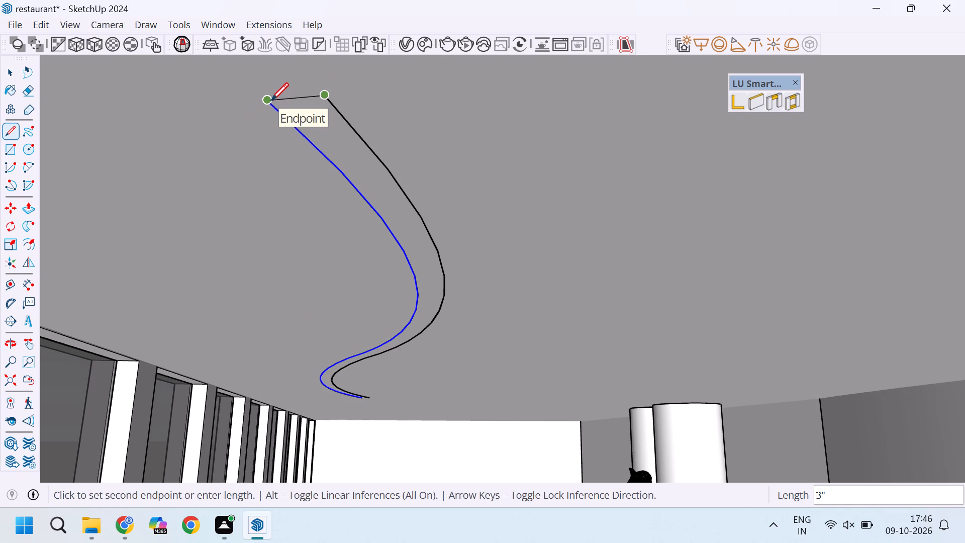
{"action": "left_click", "coordinate": [271, 100]}
{"action": "scroll", "coordinate": [270, 100], "scroll_direction": "down", "scroll_amount": 12}
{"action": "scroll", "coordinate": [344, 339], "scroll_direction": "up", "scroll_amount": 5}
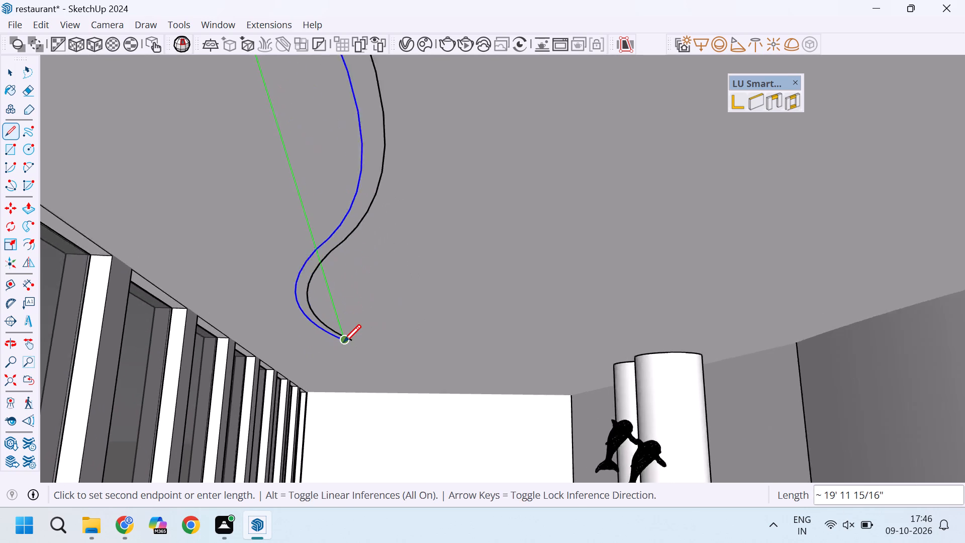
{"action": "key", "text": "Escape"}
Close the S-shaped strip outline with a short line joining the two curves' endpoints at the end deeper inside the restaurant.
{"action": "scroll", "coordinate": [346, 344], "scroll_direction": "up", "scroll_amount": 5}
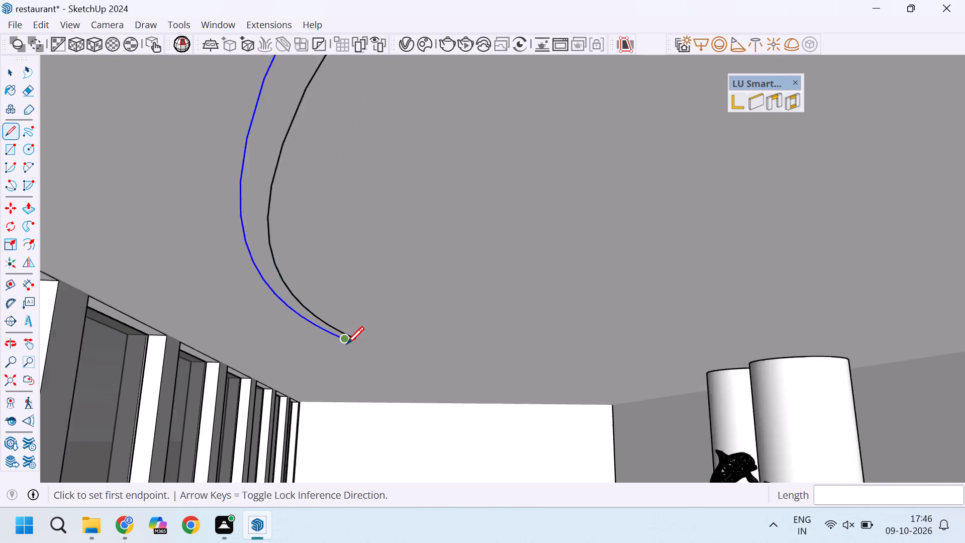
{"action": "scroll", "coordinate": [346, 344], "scroll_direction": "up", "scroll_amount": 10}
{"action": "left_click", "coordinate": [337, 323]}
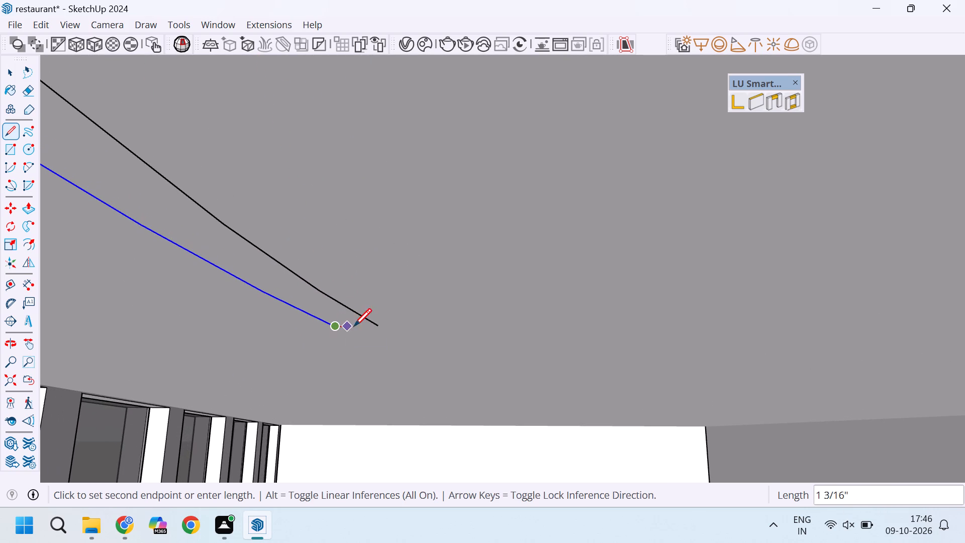
{"action": "left_click", "coordinate": [377, 326]}
{"action": "scroll", "coordinate": [416, 309], "scroll_direction": "down", "scroll_amount": 6}
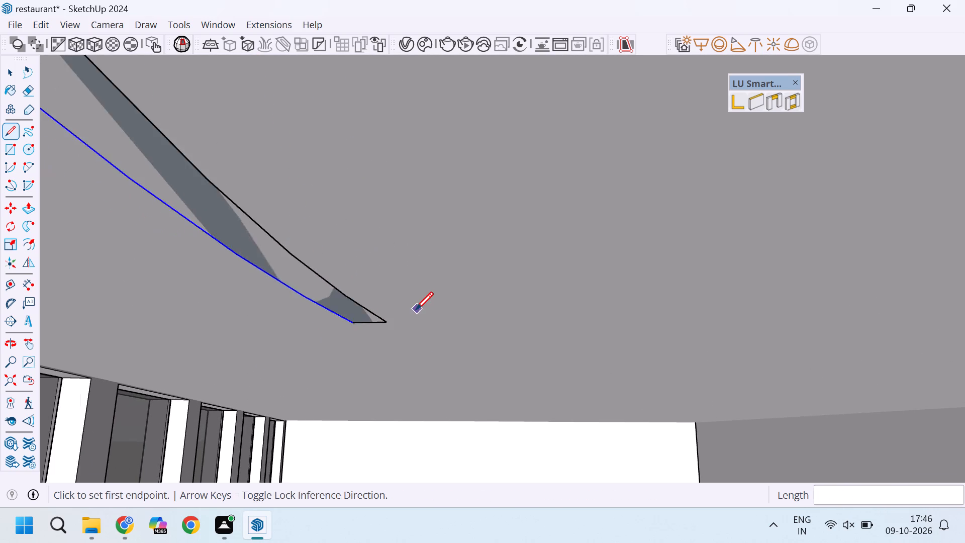
{"action": "scroll", "coordinate": [416, 309], "scroll_direction": "down", "scroll_amount": 8}
{"action": "scroll", "coordinate": [334, 301], "scroll_direction": "down", "scroll_amount": 6}
{"action": "key", "text": "space"}
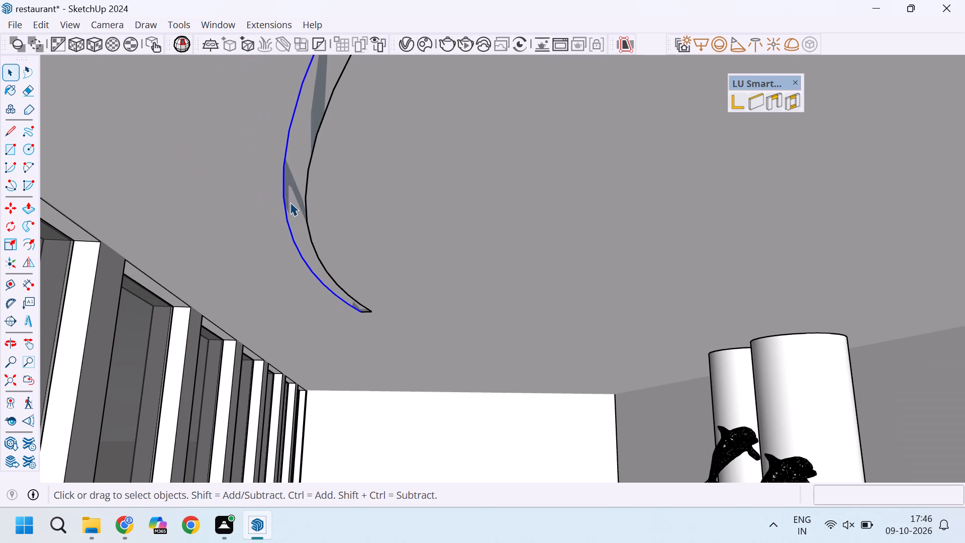
Group the S-shaped ceiling strip's face together with its bounding edges.
{"action": "scroll", "coordinate": [305, 213], "scroll_direction": "down", "scroll_amount": 20}
{"action": "scroll", "coordinate": [305, 213], "scroll_direction": "down", "scroll_amount": 3}
{"action": "scroll", "coordinate": [309, 150], "scroll_direction": "up", "scroll_amount": 4}
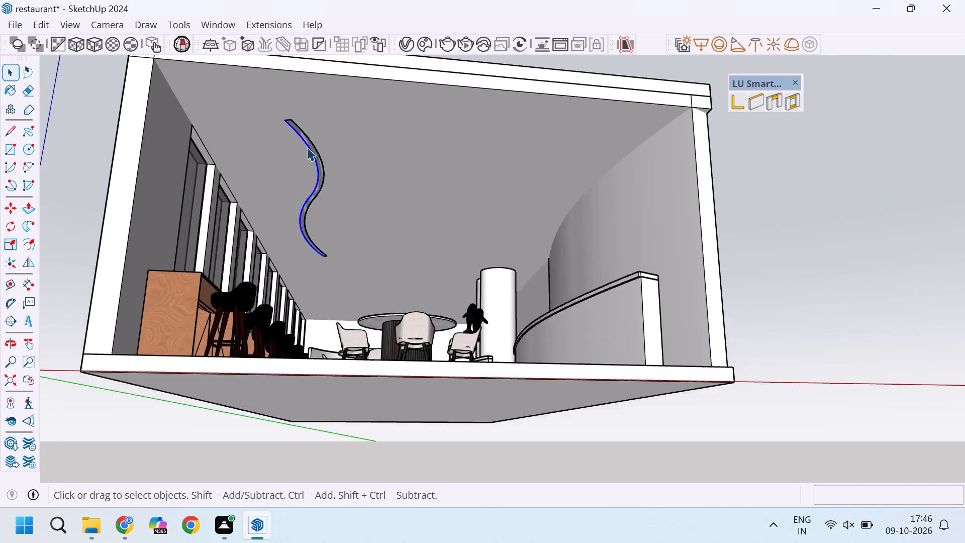
{"action": "scroll", "coordinate": [307, 147], "scroll_direction": "up", "scroll_amount": 3}
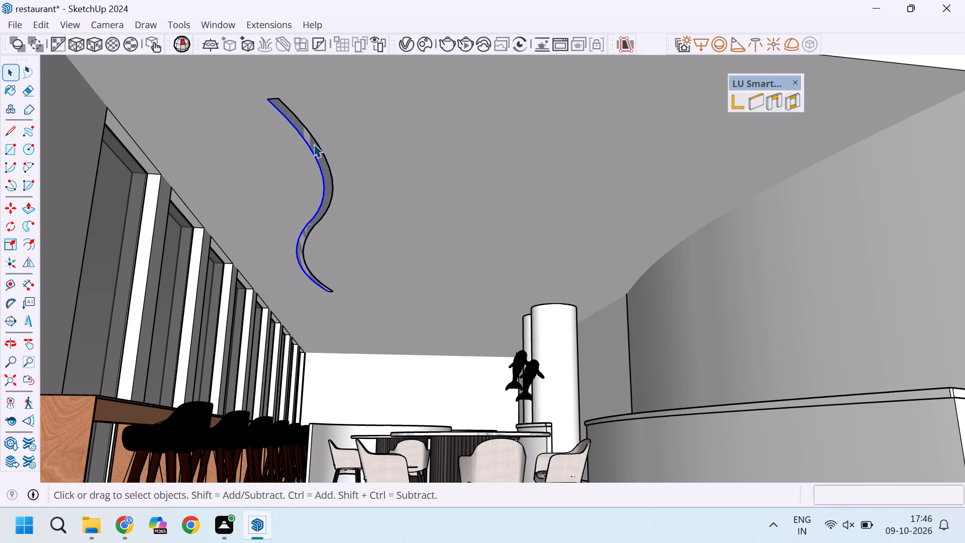
{"action": "double_click", "coordinate": [314, 144]}
{"action": "double_click", "coordinate": [314, 144]}
{"action": "double_click", "coordinate": [314, 144]}
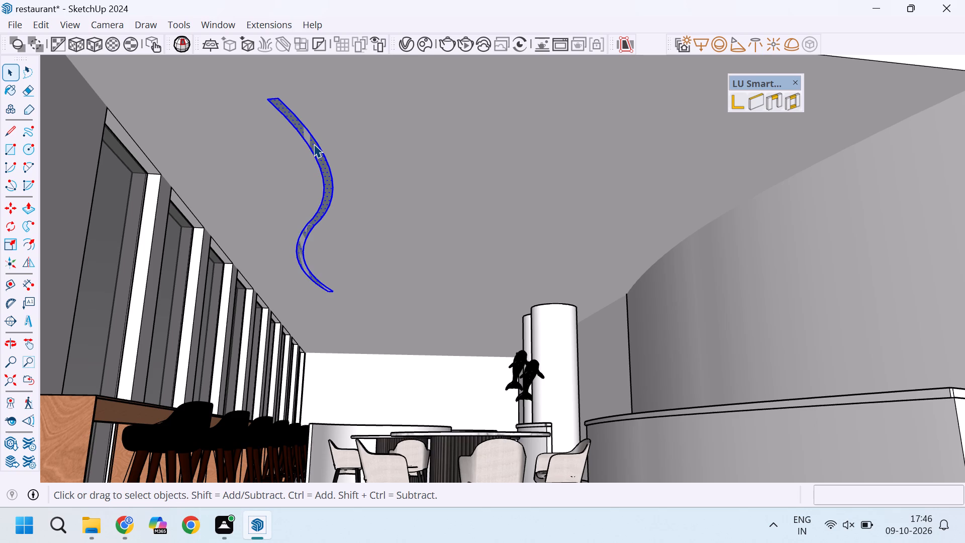
{"action": "right_click", "coordinate": [314, 144]}
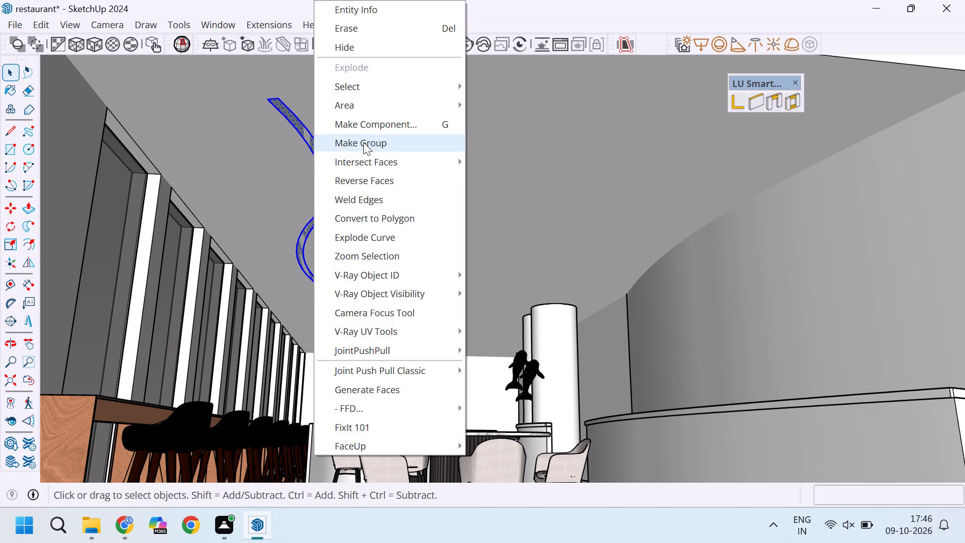
{"action": "left_click", "coordinate": [377, 140]}
Flip-copy the S-shaped strip group across the ceiling's width toward the curved wall, with the mirror plane offset about 5' 6 3/8".
{"action": "scroll", "coordinate": [344, 159], "scroll_direction": "down", "scroll_amount": 10}
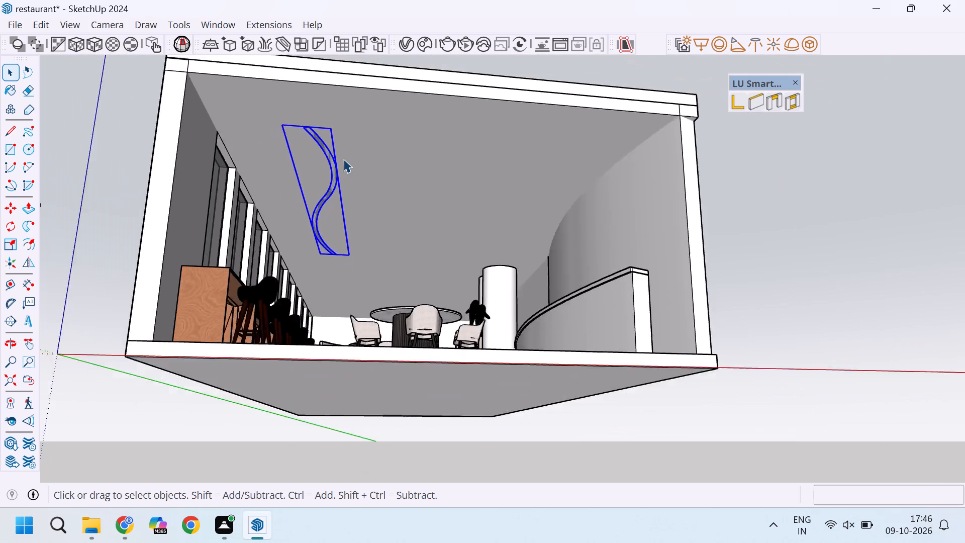
{"action": "middle_click_drag", "start_coordinate": [352, 125], "coordinate": [350, 147]}
{"action": "scroll", "coordinate": [345, 157], "scroll_direction": "up", "scroll_amount": 4}
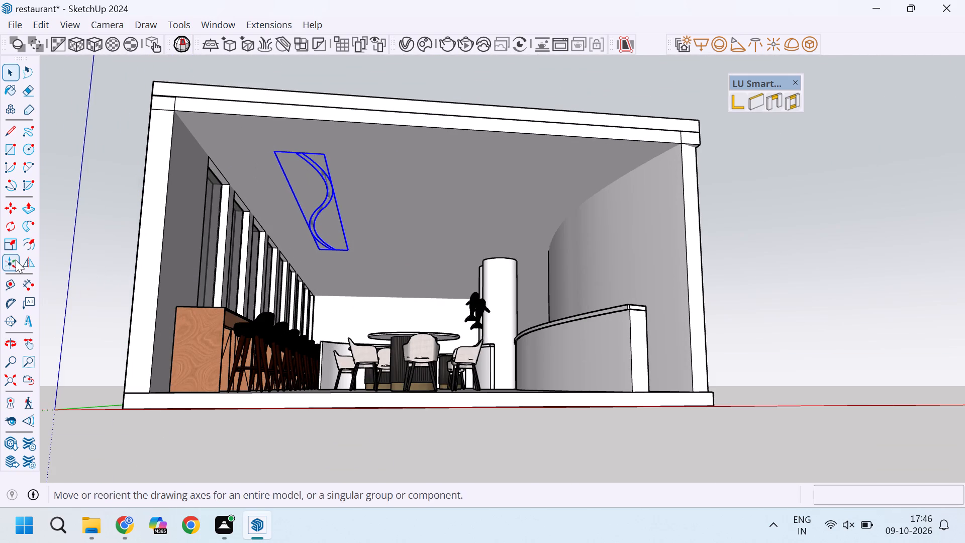
{"action": "left_click", "coordinate": [29, 260]}
{"action": "scroll", "coordinate": [323, 140], "scroll_direction": "up", "scroll_amount": 10}
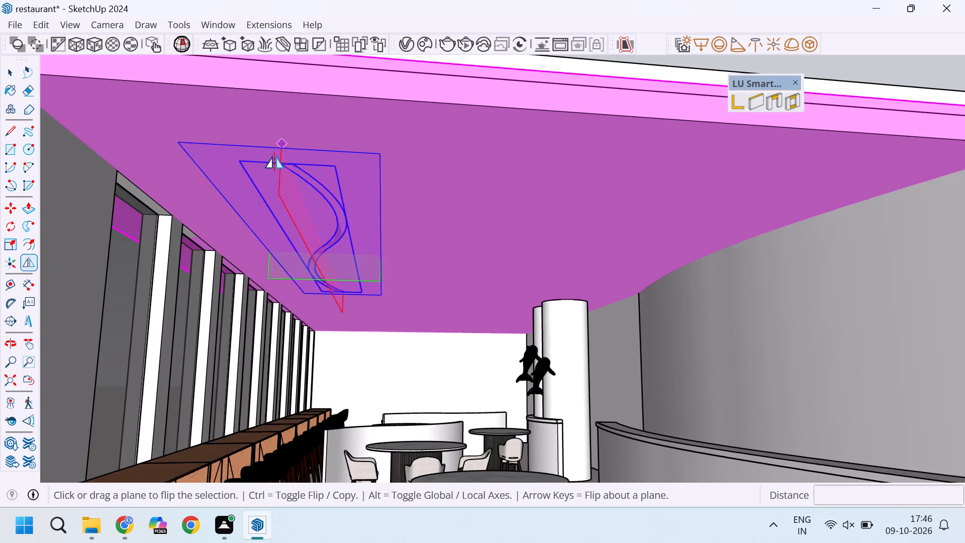
{"action": "left_click_drag", "start_coordinate": [276, 191], "coordinate": [348, 166]}
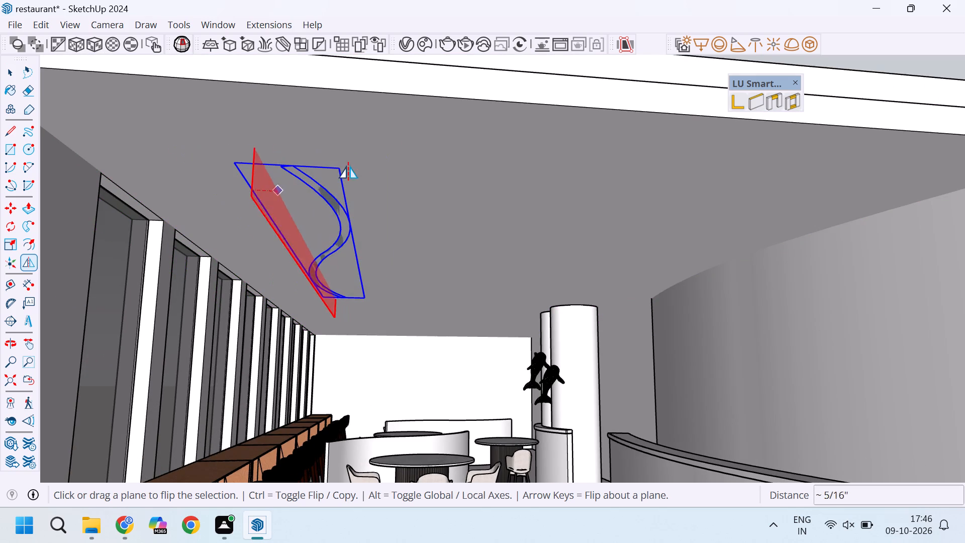
{"action": "left_click_drag", "start_coordinate": [348, 166], "coordinate": [0, 542]}
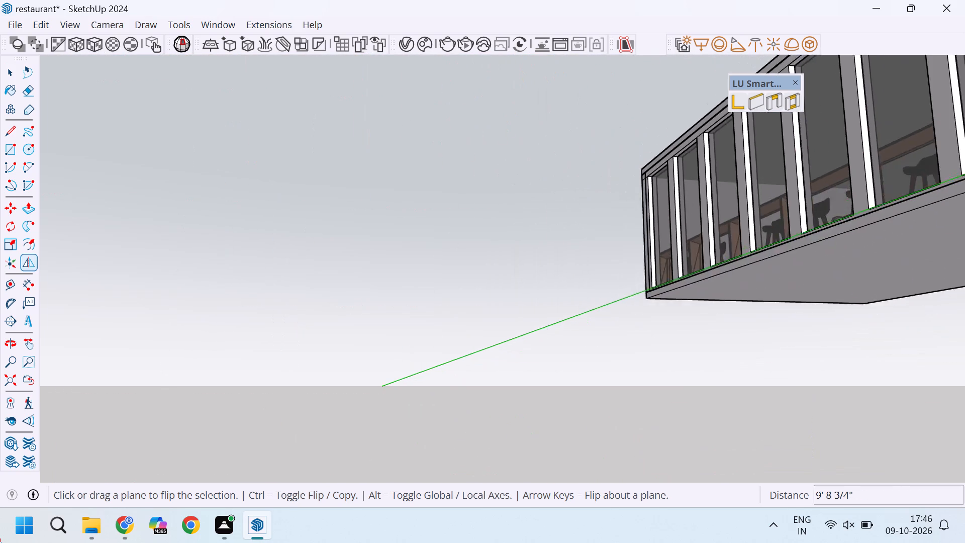
{"action": "left_click_drag", "start_coordinate": [0, 542], "coordinate": [96, 399]}
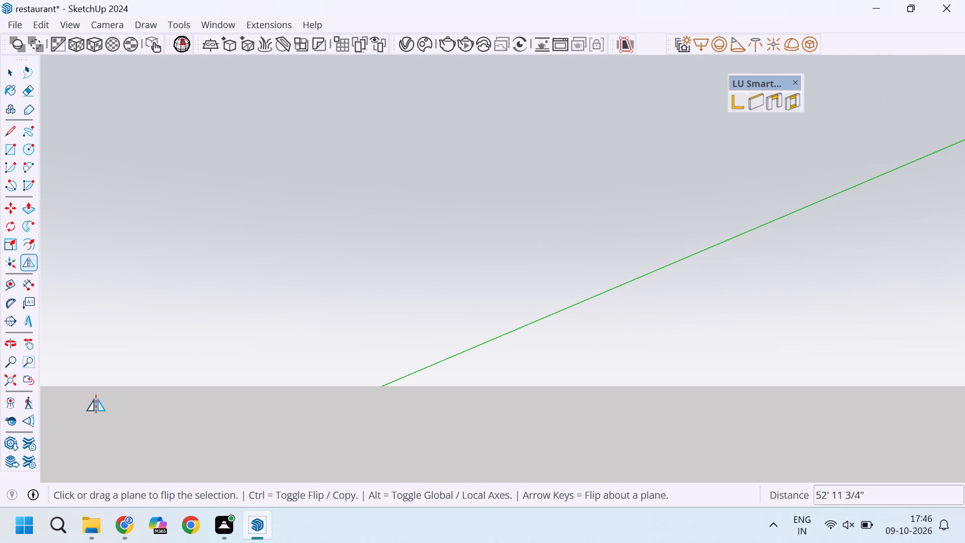
{"action": "left_click_drag", "start_coordinate": [96, 399], "coordinate": [155, 419]}
{"action": "scroll", "coordinate": [167, 408], "scroll_direction": "down", "scroll_amount": 13}
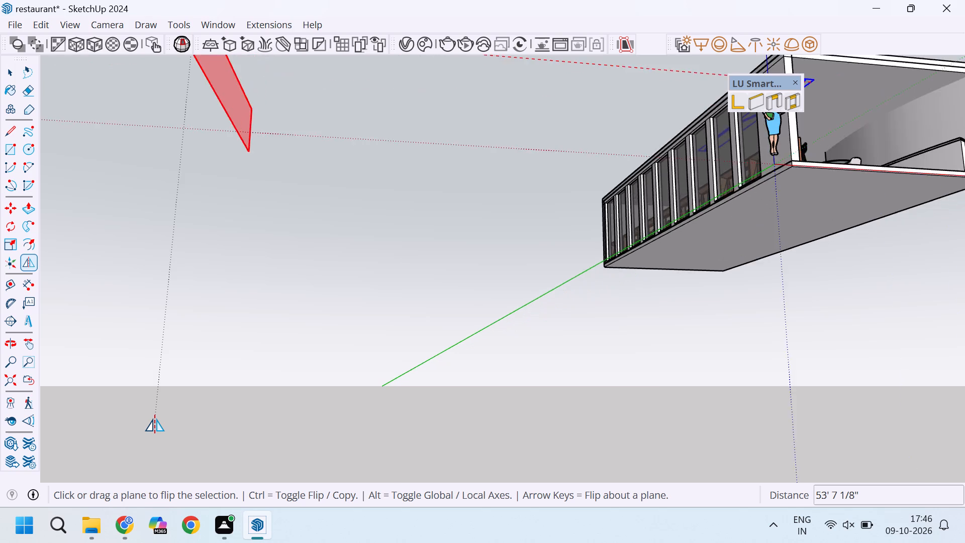
{"action": "left_click_drag", "start_coordinate": [155, 419], "coordinate": [678, 157]}
{"action": "scroll", "coordinate": [155, 419], "scroll_direction": "down", "scroll_amount": 5}
{"action": "scroll", "coordinate": [678, 157], "scroll_direction": "up", "scroll_amount": 5}
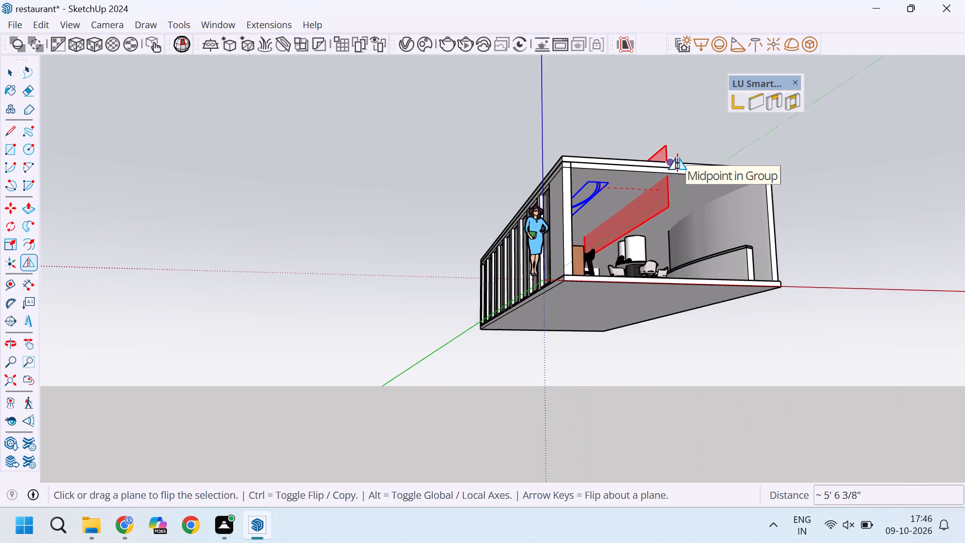
{"action": "left_click_drag", "start_coordinate": [678, 157], "coordinate": [676, 155]}
{"action": "scroll", "coordinate": [678, 157], "scroll_direction": "up", "scroll_amount": 8}
{"action": "scroll", "coordinate": [628, 206], "scroll_direction": "up", "scroll_amount": 4}
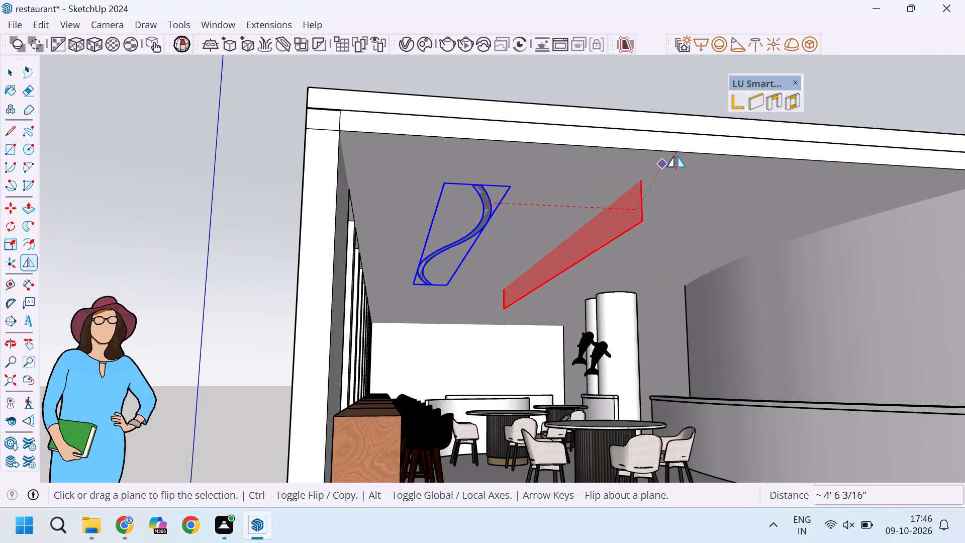
{"action": "left_click_drag", "start_coordinate": [676, 155], "coordinate": [717, 152]}
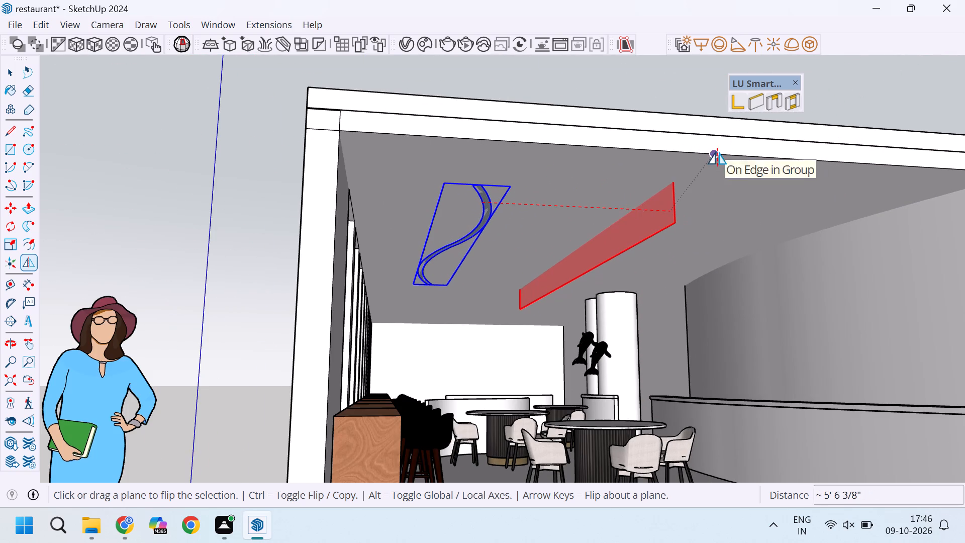
{"action": "left_click_drag", "start_coordinate": [717, 152], "coordinate": [709, 152]}
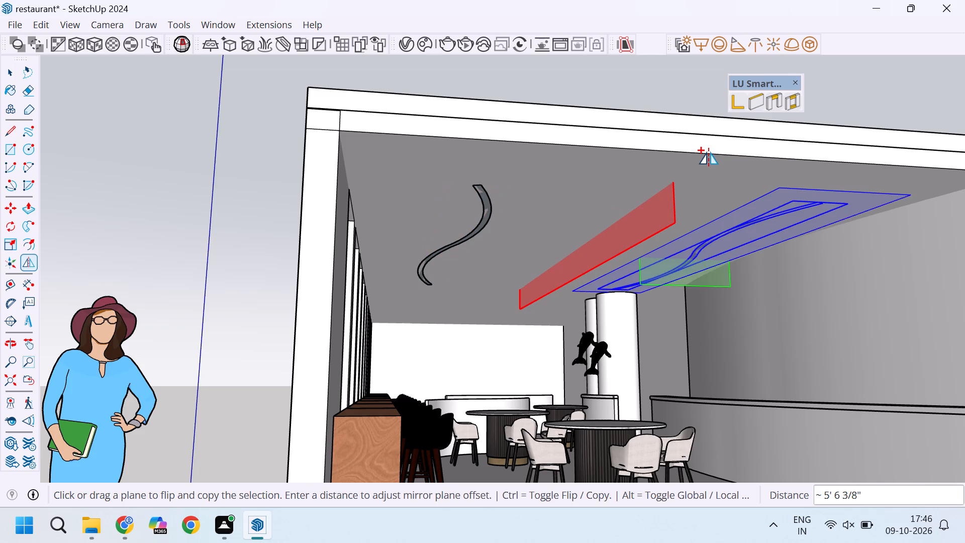
{"action": "key", "text": "space"}
{"action": "scroll", "coordinate": [564, 264], "scroll_direction": "down", "scroll_amount": 4}
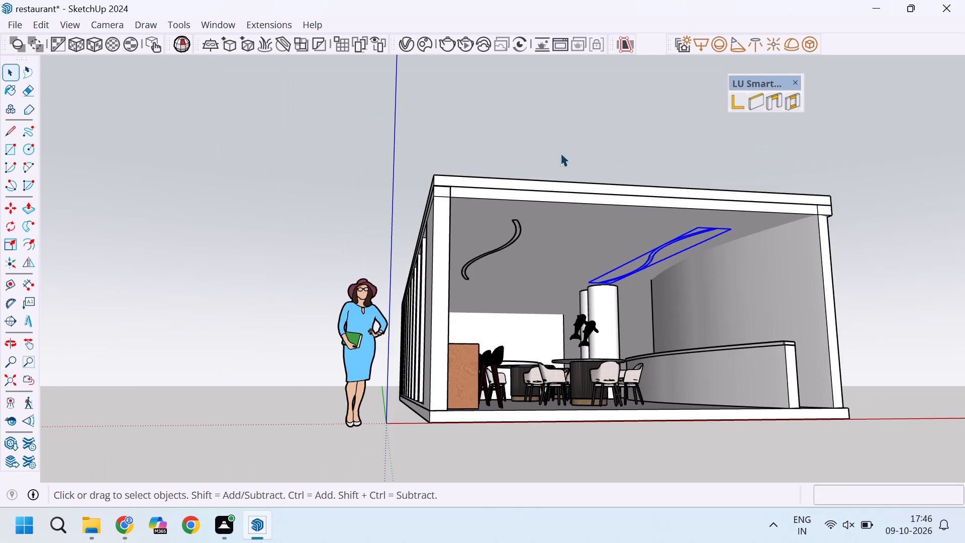
{"action": "left_click", "coordinate": [564, 134]}
Delete the unneeded Teddy materials, from Teddy_BookCover through Teddy_SkinShadow, in the V-Ray Asset Editor.
{"action": "middle_click_drag", "start_coordinate": [591, 223], "coordinate": [504, 228]}
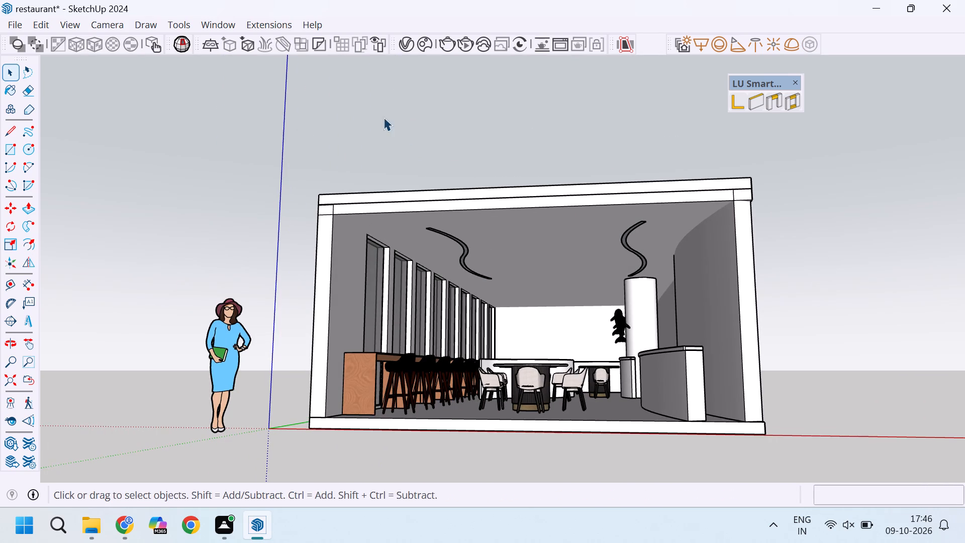
{"action": "left_click", "coordinate": [408, 48]}
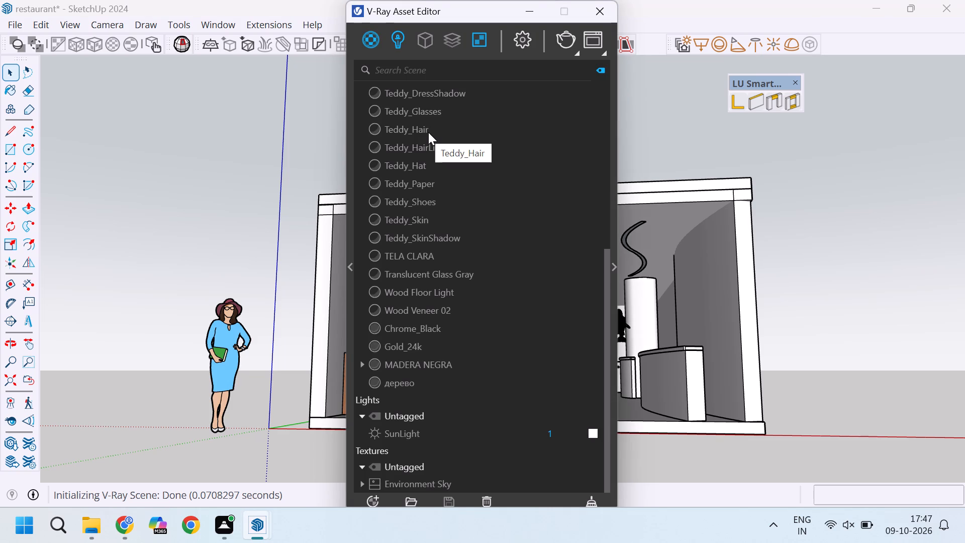
{"action": "scroll", "coordinate": [428, 132], "scroll_direction": "up", "scroll_amount": 8}
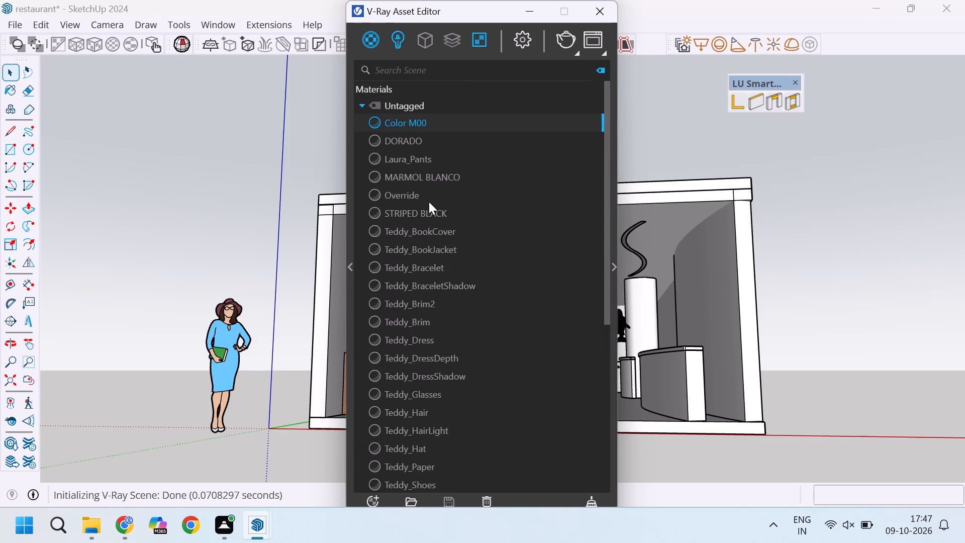
{"action": "left_click", "coordinate": [446, 236], "text": "ctrl"}
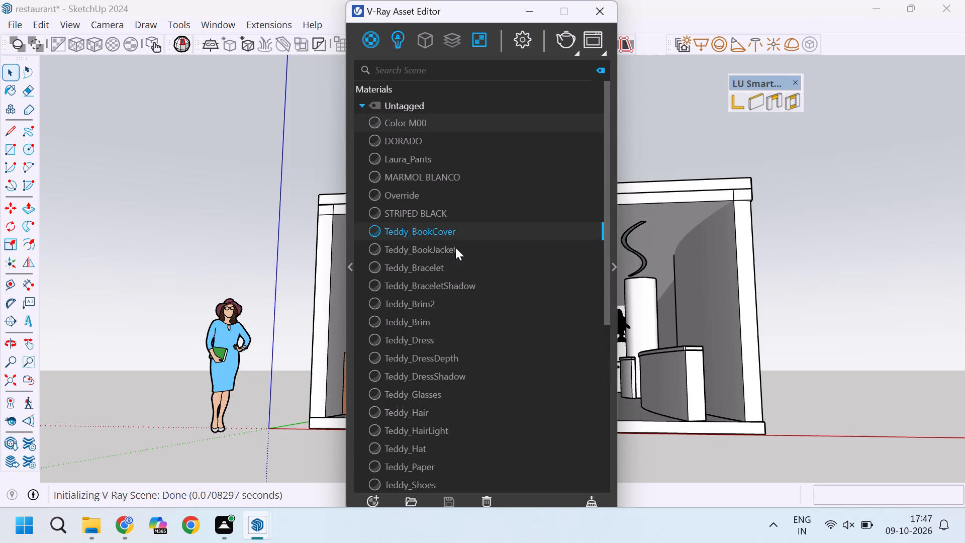
{"action": "scroll", "coordinate": [455, 247], "scroll_direction": "down", "scroll_amount": 3}
{"action": "left_click", "coordinate": [450, 295], "text": "shift"}
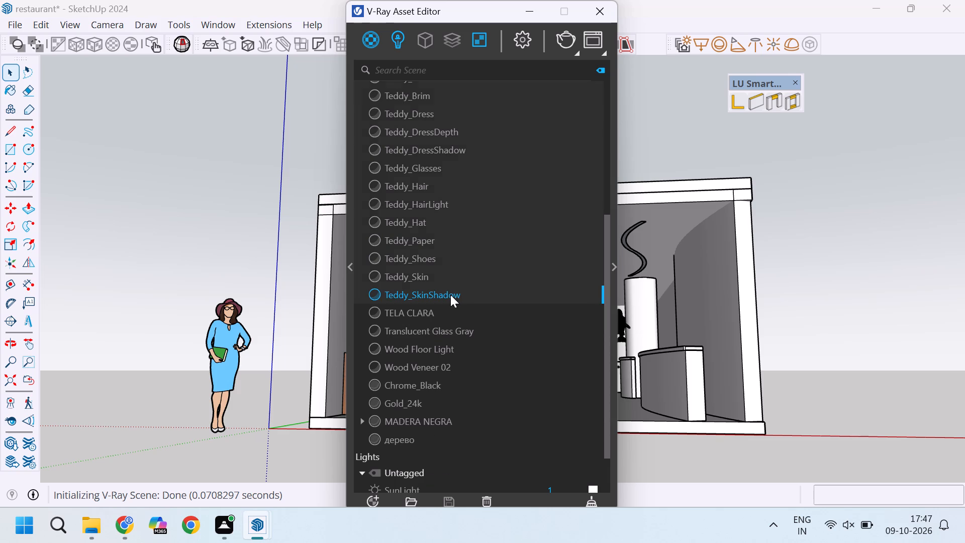
{"action": "left_click", "coordinate": [489, 500]}
{"action": "left_click", "coordinate": [534, 264]}
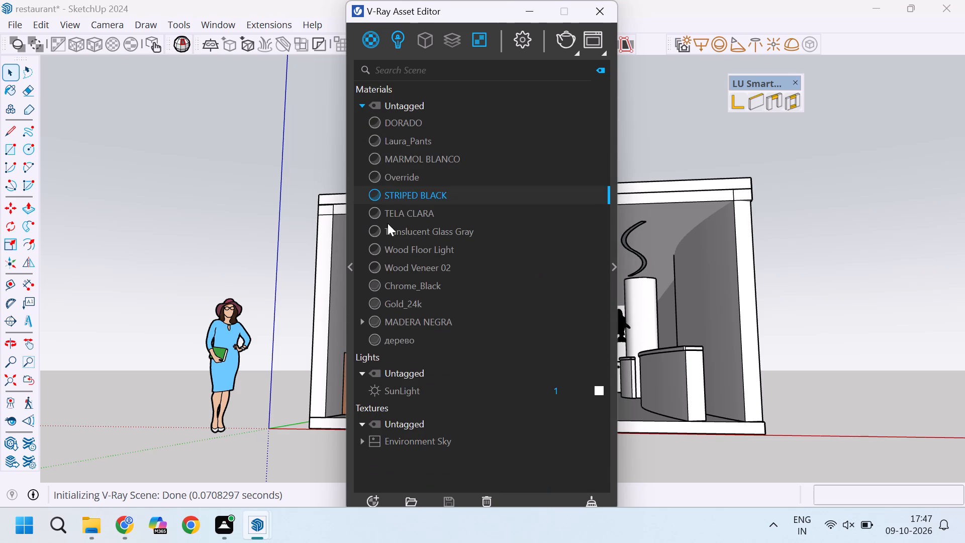
Create a new V-Ray Emissive material.
{"action": "right_click", "coordinate": [371, 35]}
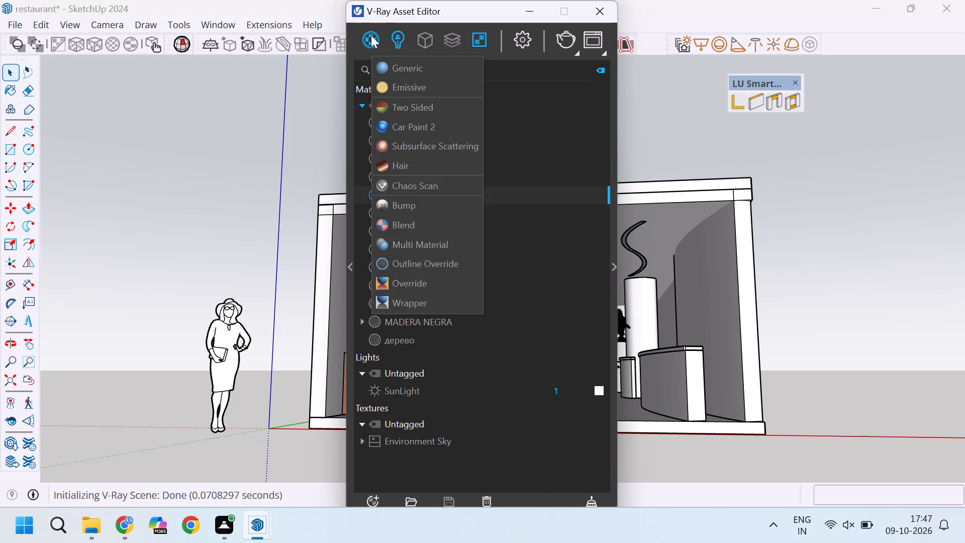
{"action": "left_click", "coordinate": [399, 89]}
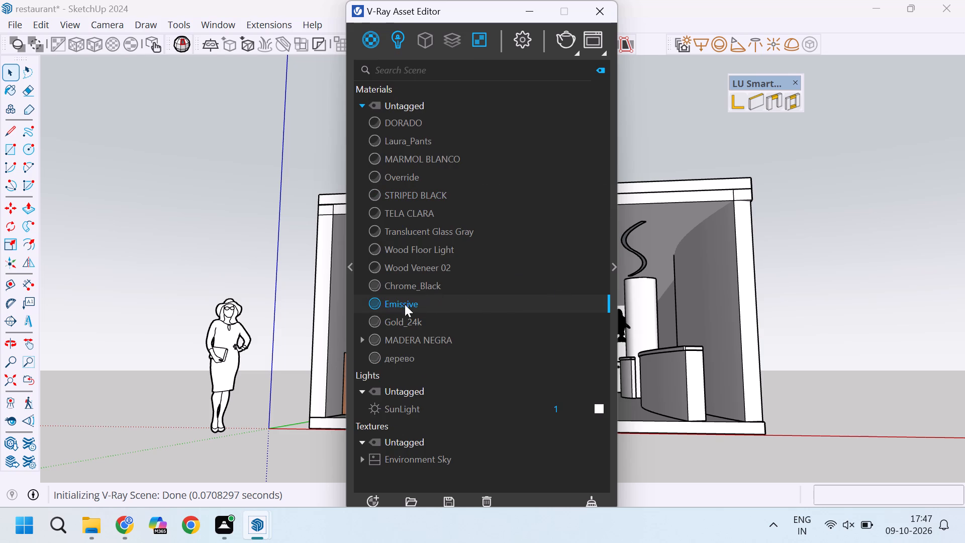
Apply the Emissive material to both S-shaped ceiling strip groups.
{"action": "left_click_drag", "start_coordinate": [425, 6], "coordinate": [500, 0]}
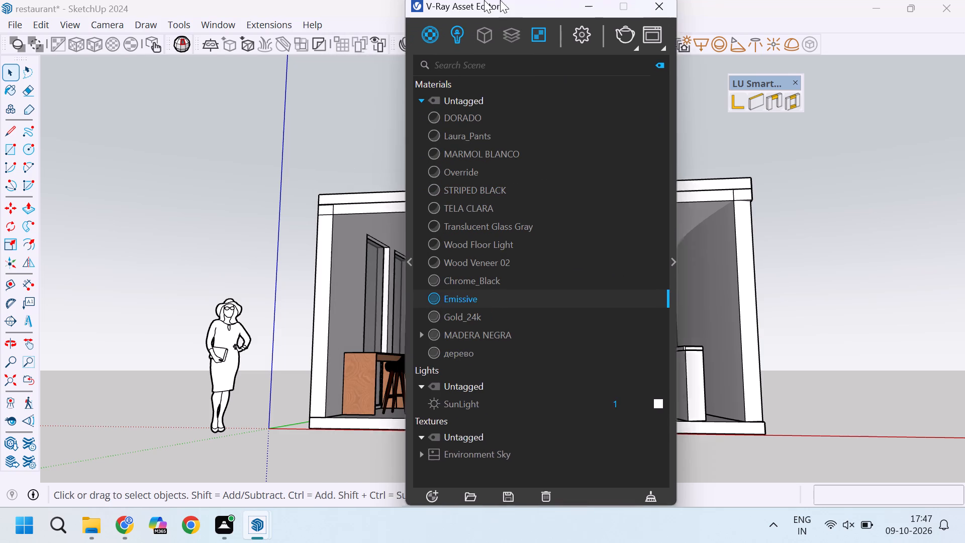
{"action": "left_click_drag", "start_coordinate": [500, 0], "coordinate": [679, 6]}
{"action": "scroll", "coordinate": [444, 260], "scroll_direction": "up", "scroll_amount": 5}
{"action": "left_click", "coordinate": [471, 237]}
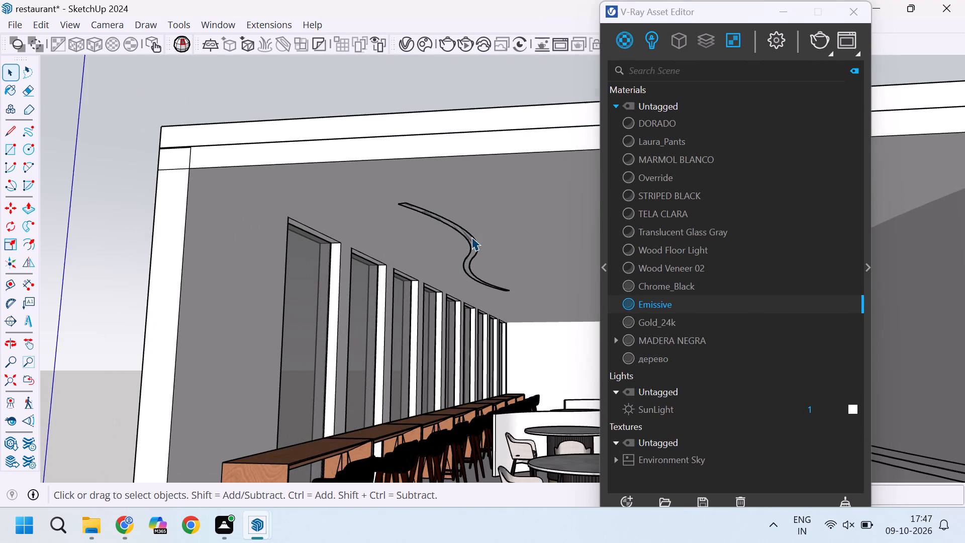
{"action": "scroll", "coordinate": [291, 216], "scroll_direction": "down", "scroll_amount": 10}
{"action": "scroll", "coordinate": [495, 219], "scroll_direction": "up", "scroll_amount": 2}
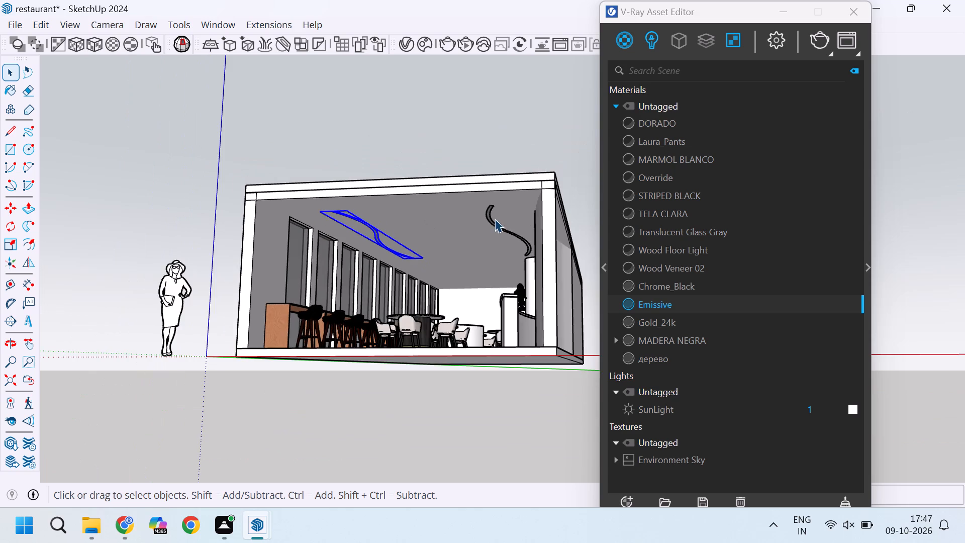
{"action": "scroll", "coordinate": [495, 219], "scroll_direction": "up", "scroll_amount": 6}
{"action": "left_click", "coordinate": [485, 196], "text": "ctrl"}
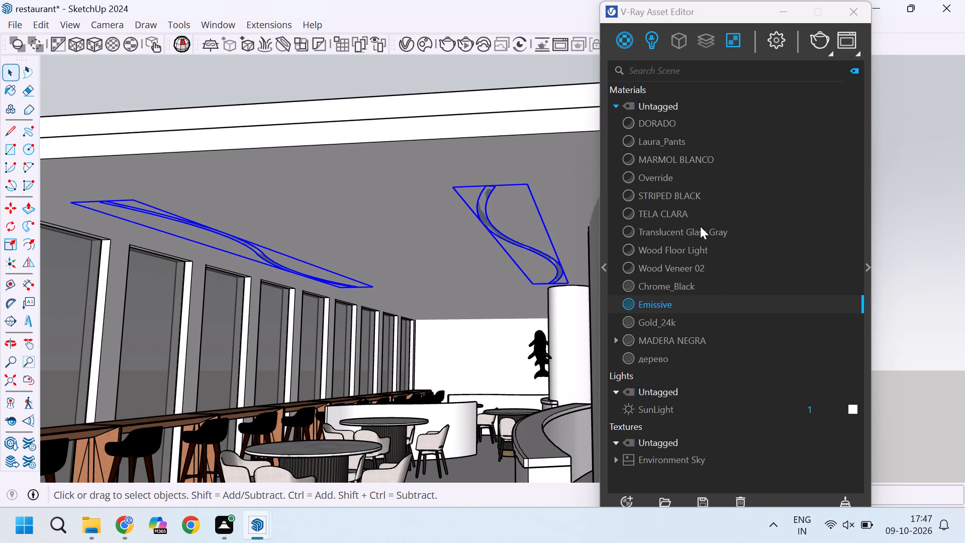
{"action": "right_click", "coordinate": [684, 302]}
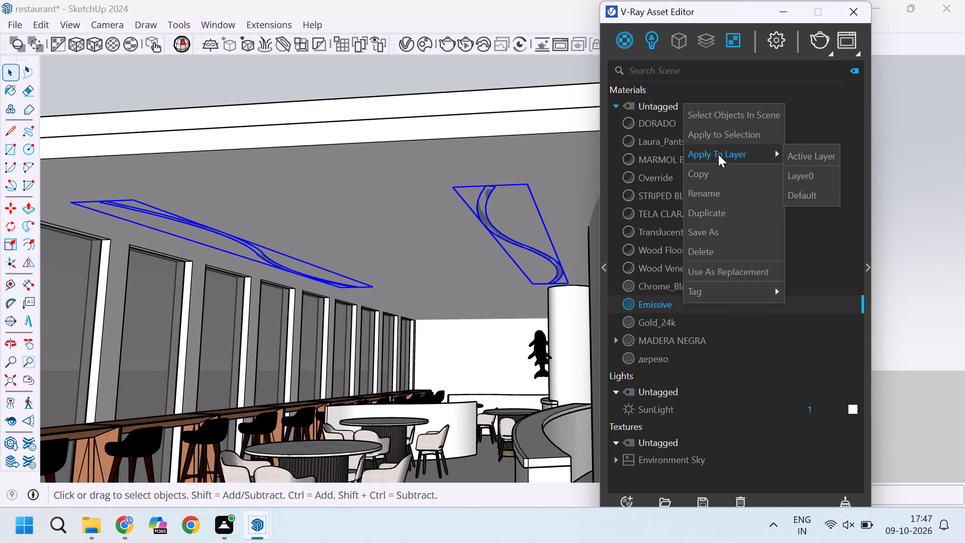
{"action": "left_click", "coordinate": [718, 137]}
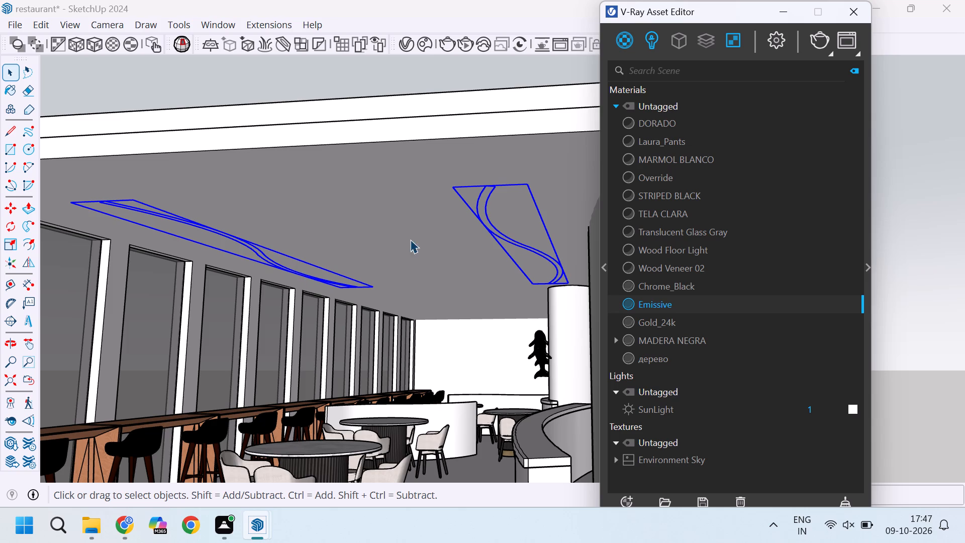
Review the V-Ray render settings for camera, render output, animation and environment.
{"action": "left_click", "coordinate": [781, 39]}
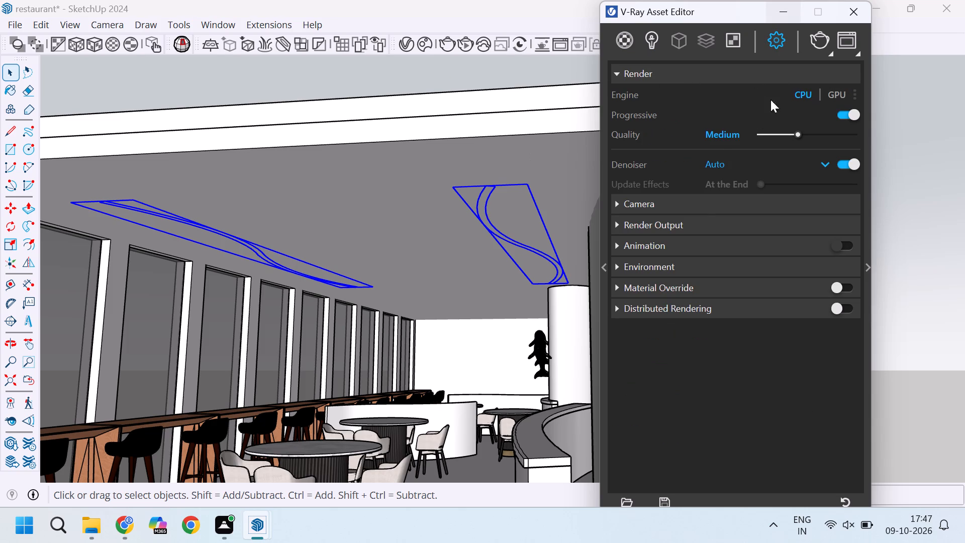
{"action": "left_click", "coordinate": [615, 201]}
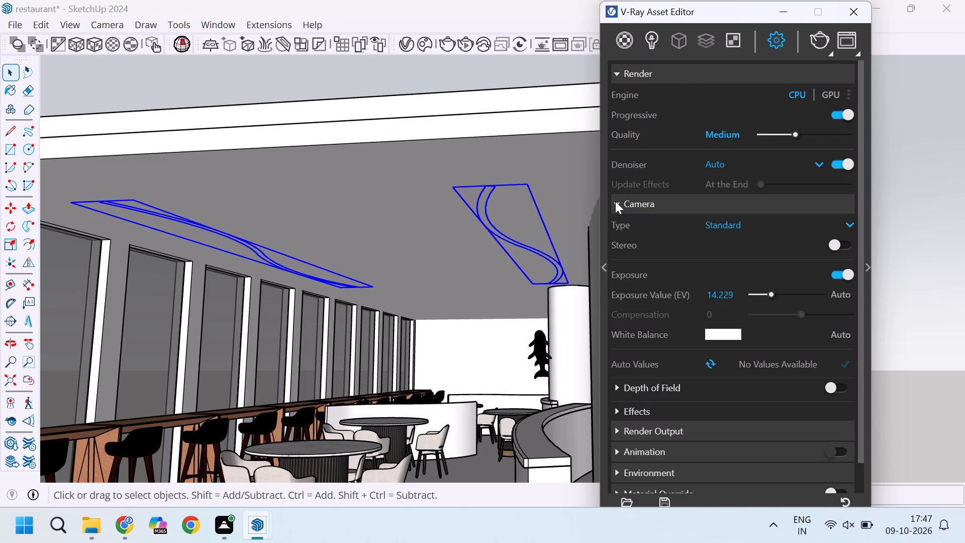
{"action": "left_click", "coordinate": [615, 201]}
{"action": "left_click", "coordinate": [616, 227]}
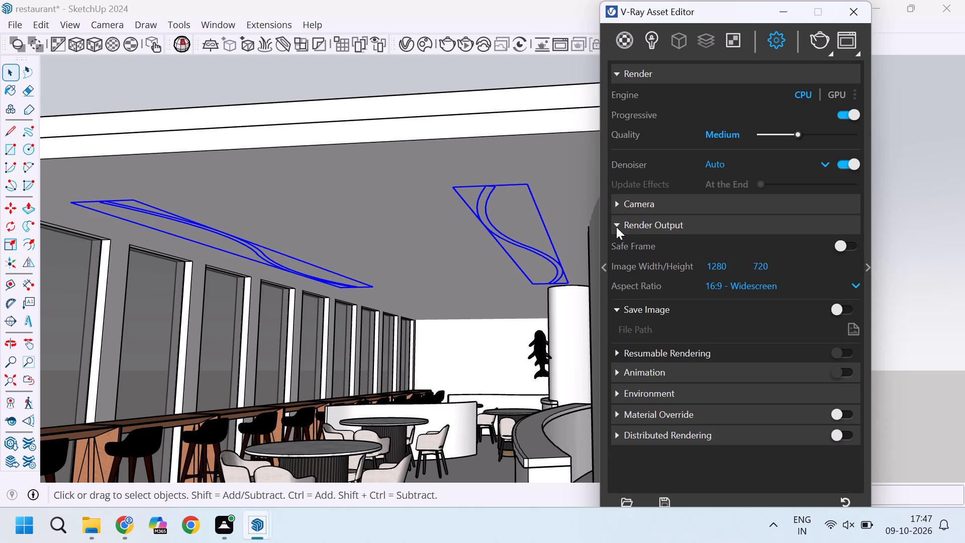
{"action": "left_click", "coordinate": [616, 227]}
{"action": "left_click", "coordinate": [616, 227]}
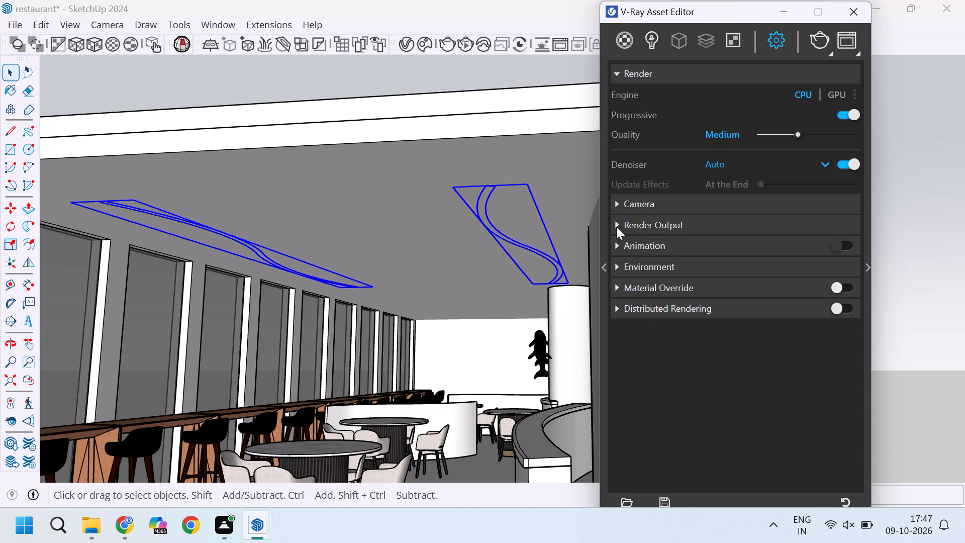
{"action": "left_click", "coordinate": [616, 227]}
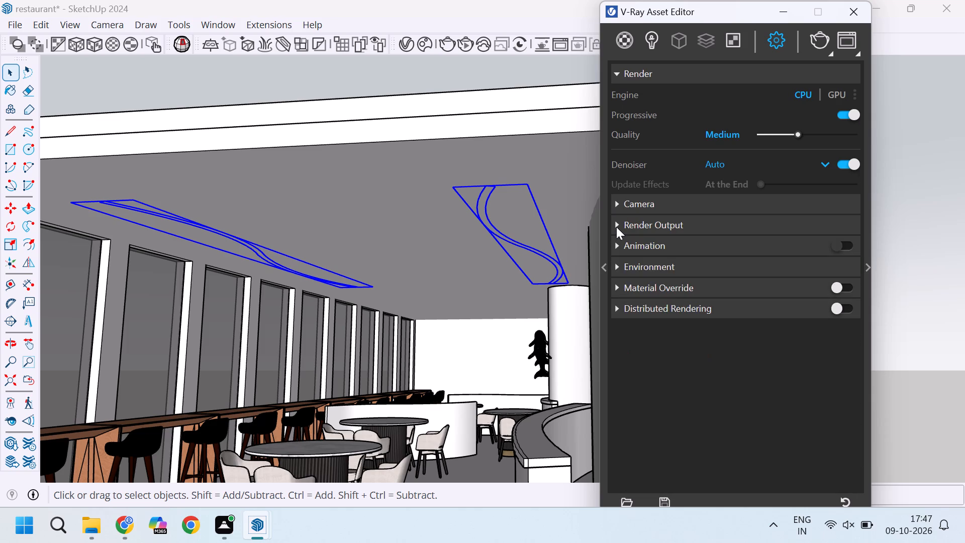
{"action": "left_click", "coordinate": [616, 227]}
{"action": "left_click", "coordinate": [616, 227]}
{"action": "left_click", "coordinate": [622, 245]}
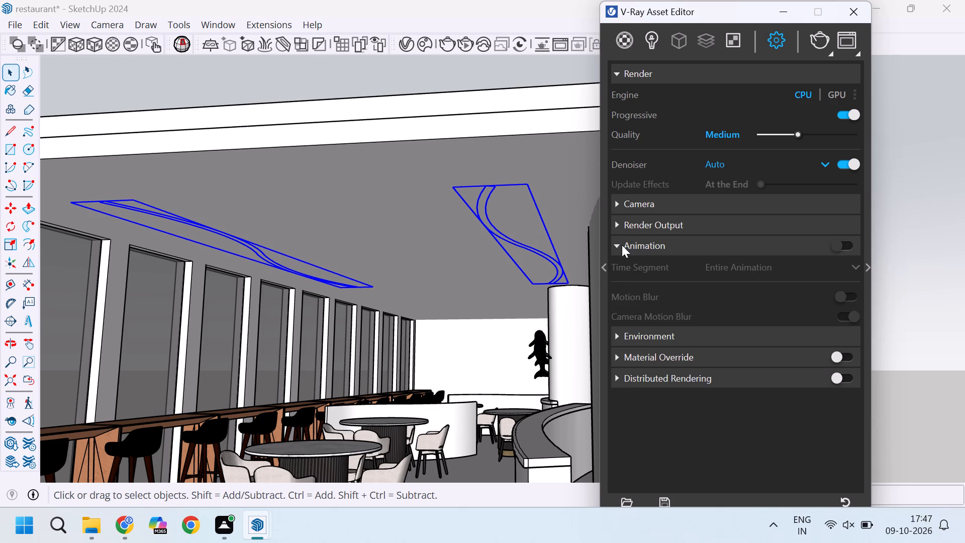
{"action": "left_click", "coordinate": [622, 245]}
{"action": "left_click", "coordinate": [621, 264]}
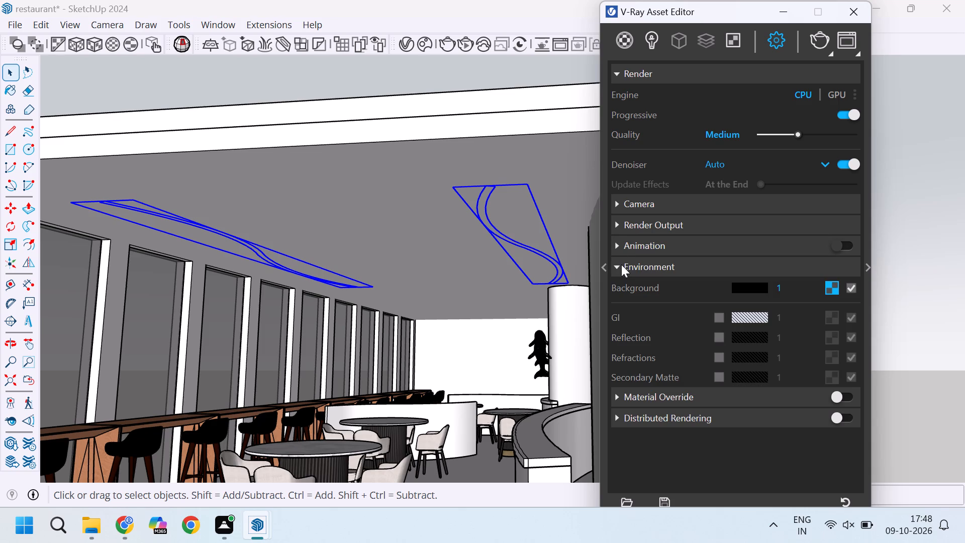
{"action": "left_click", "coordinate": [621, 264]}
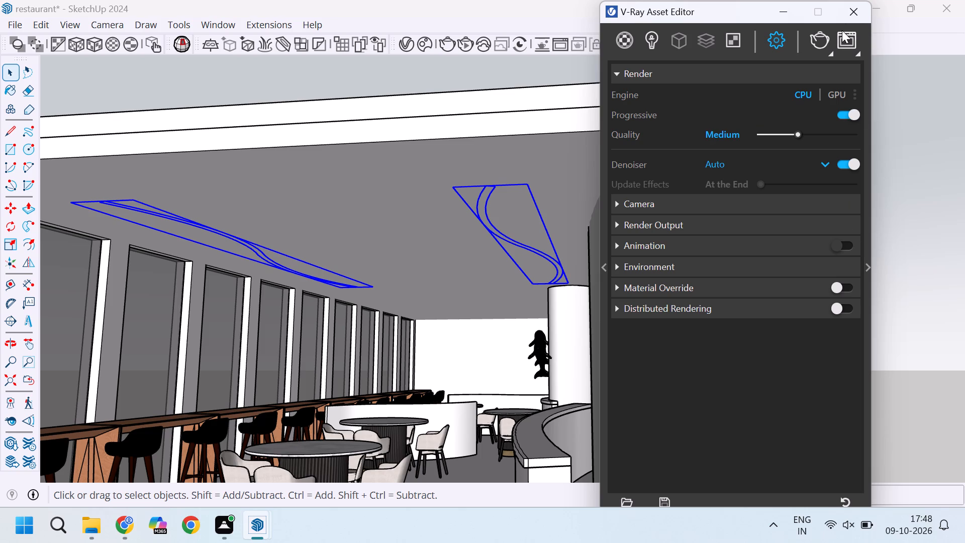
{"action": "left_click", "coordinate": [849, 19]}
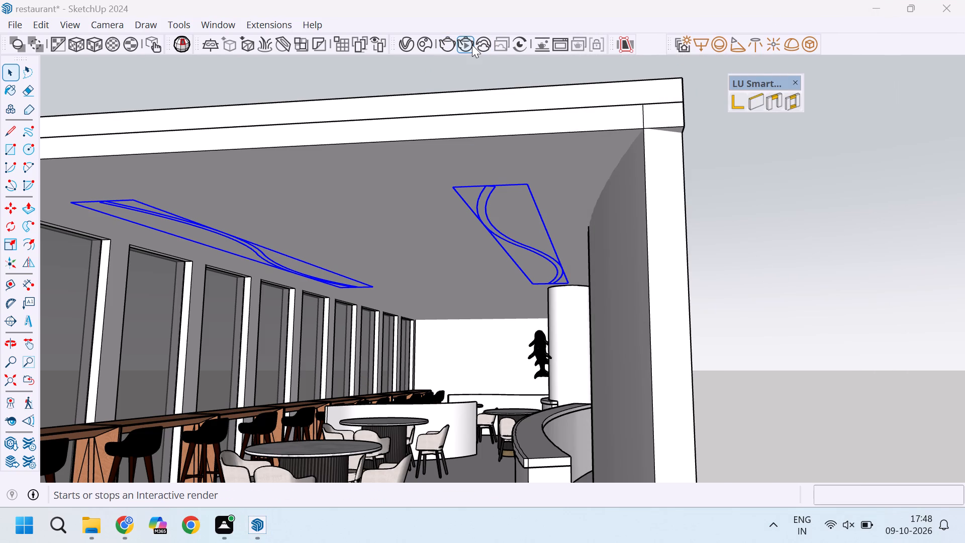
Start an interactive V-Ray render and frame the restaurant's whole open front in it.
{"action": "left_click", "coordinate": [459, 44]}
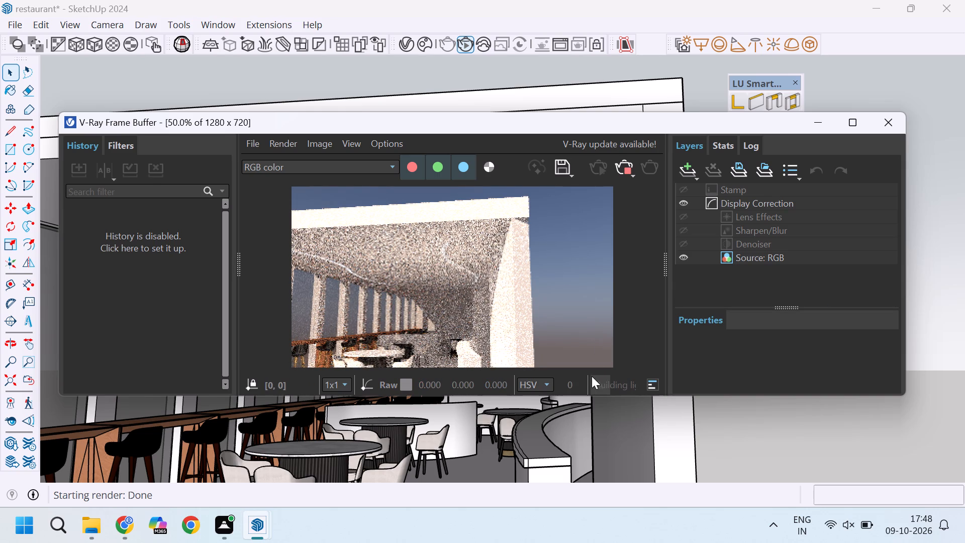
{"action": "scroll", "coordinate": [514, 423], "scroll_direction": "down", "scroll_amount": 2}
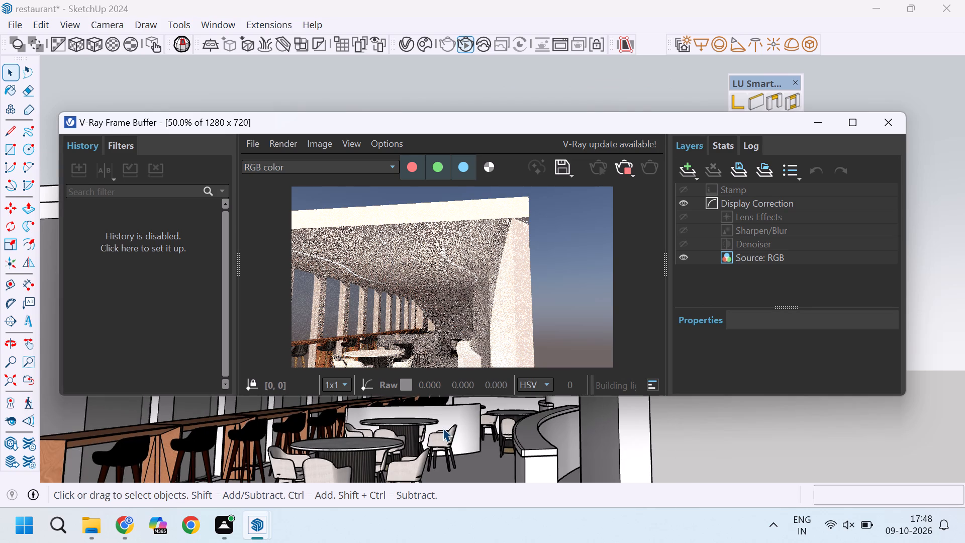
{"action": "scroll", "coordinate": [442, 429], "scroll_direction": "down", "scroll_amount": 2}
{"action": "scroll", "coordinate": [336, 445], "scroll_direction": "down", "scroll_amount": 3}
{"action": "middle_click_drag", "start_coordinate": [329, 445], "coordinate": [391, 429]}
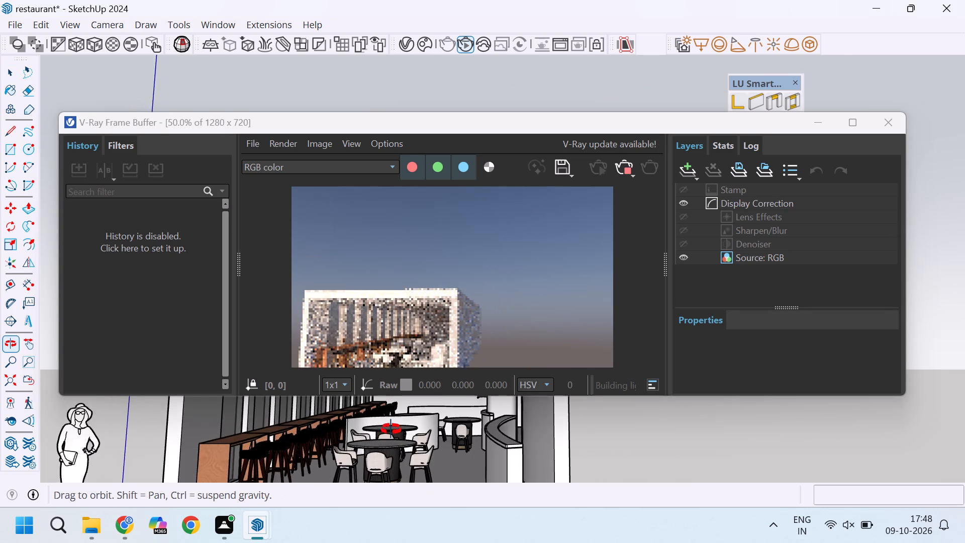
{"action": "middle_click_drag", "start_coordinate": [391, 429], "coordinate": [382, 413]}
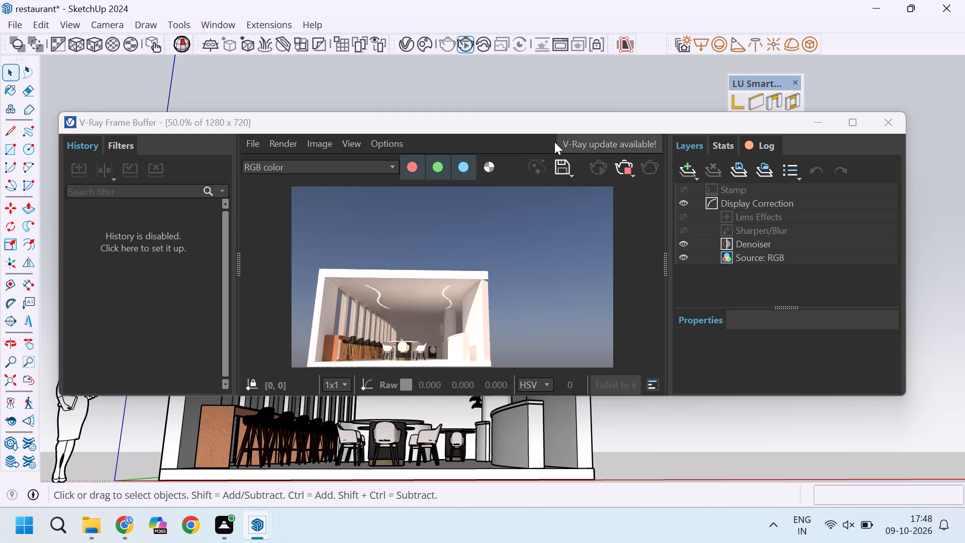
{"action": "left_click_drag", "start_coordinate": [533, 132], "coordinate": [524, 191]}
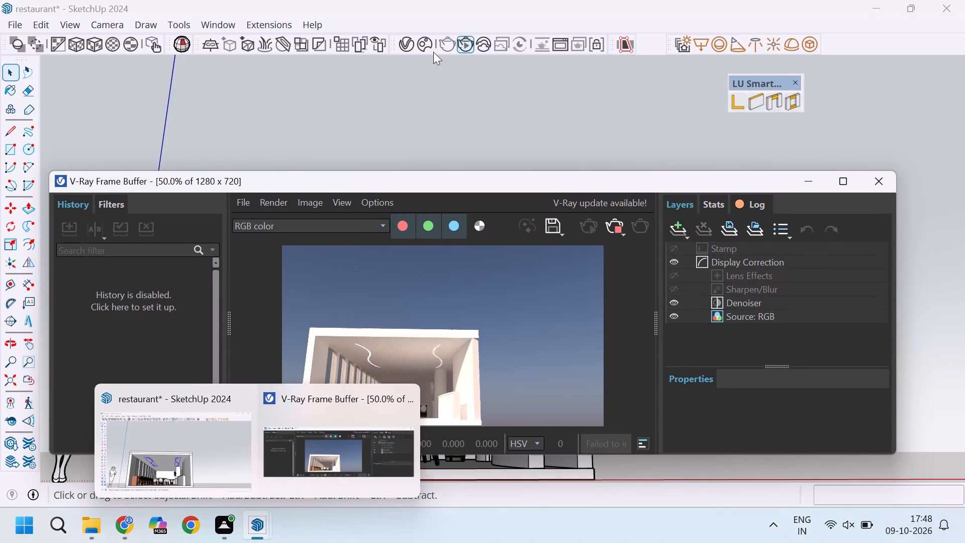
Disable the SunLight in the V-Ray lights list and check the strips' glow in the interactive render.
{"action": "left_click", "coordinate": [411, 39]}
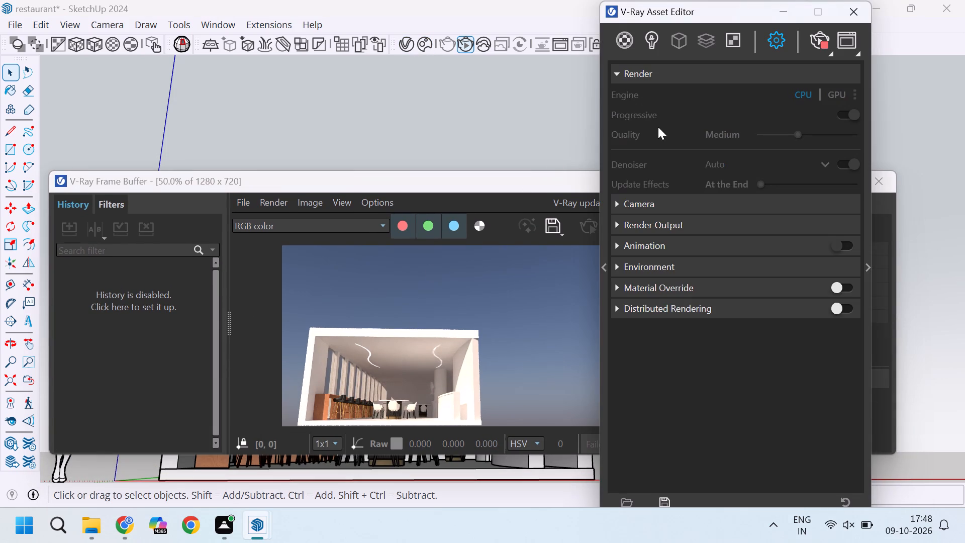
{"action": "left_click", "coordinate": [646, 37]}
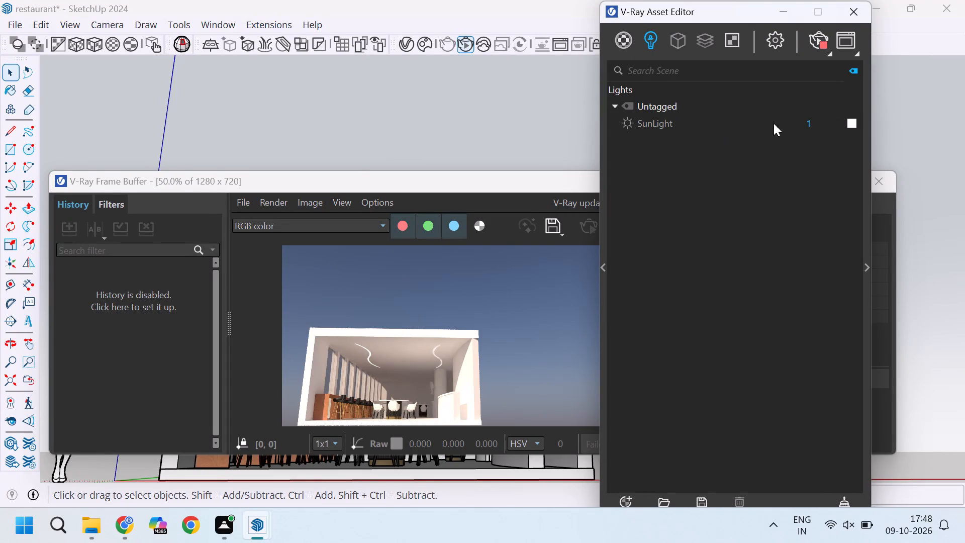
{"action": "left_click", "coordinate": [627, 124]}
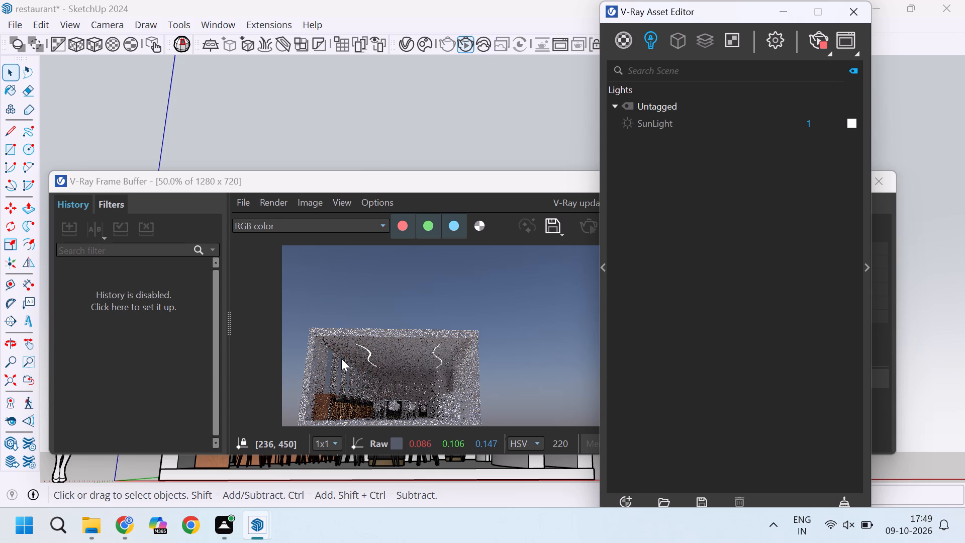
{"action": "scroll", "coordinate": [341, 358], "scroll_direction": "up", "scroll_amount": 2}
{"action": "scroll", "coordinate": [333, 317], "scroll_direction": "down", "scroll_amount": 2}
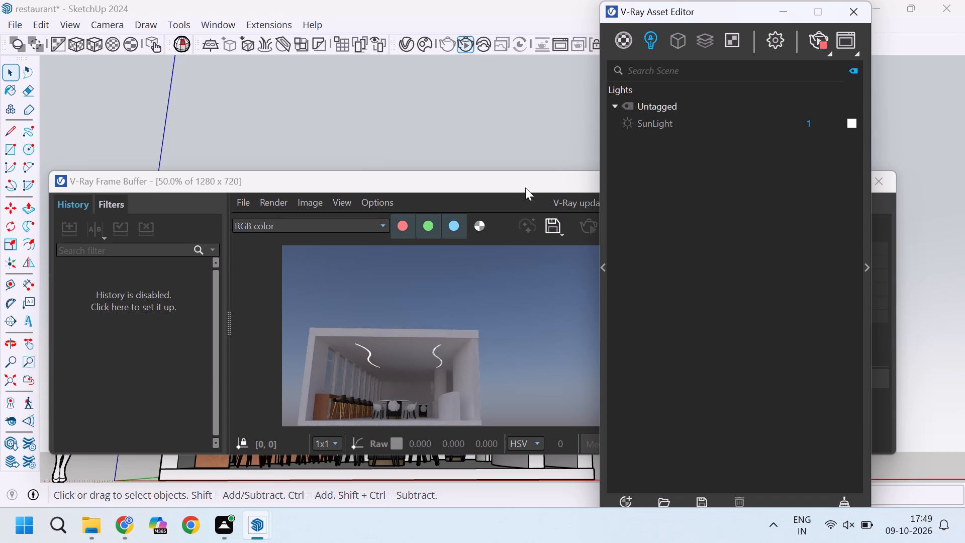
{"action": "left_click", "coordinate": [782, 12]}
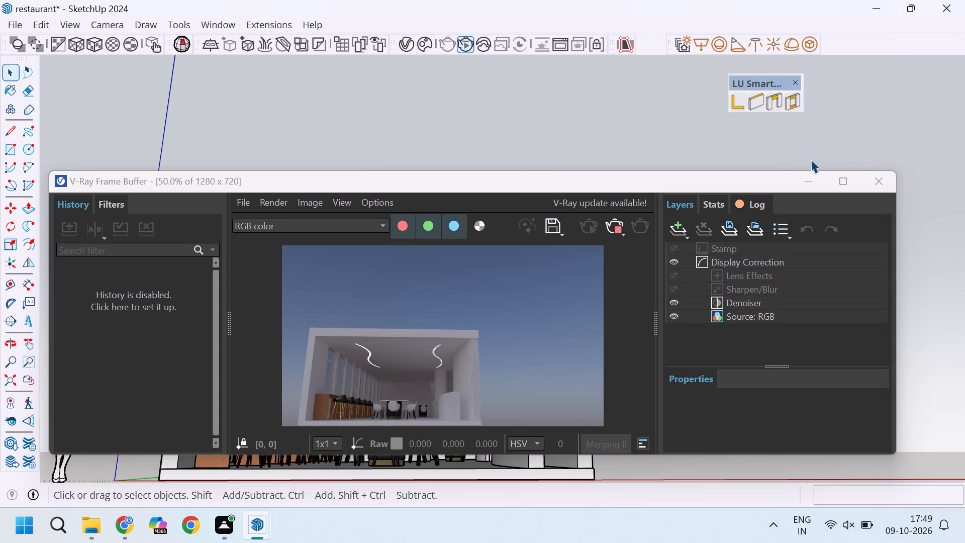
{"action": "left_click", "coordinate": [807, 185]}
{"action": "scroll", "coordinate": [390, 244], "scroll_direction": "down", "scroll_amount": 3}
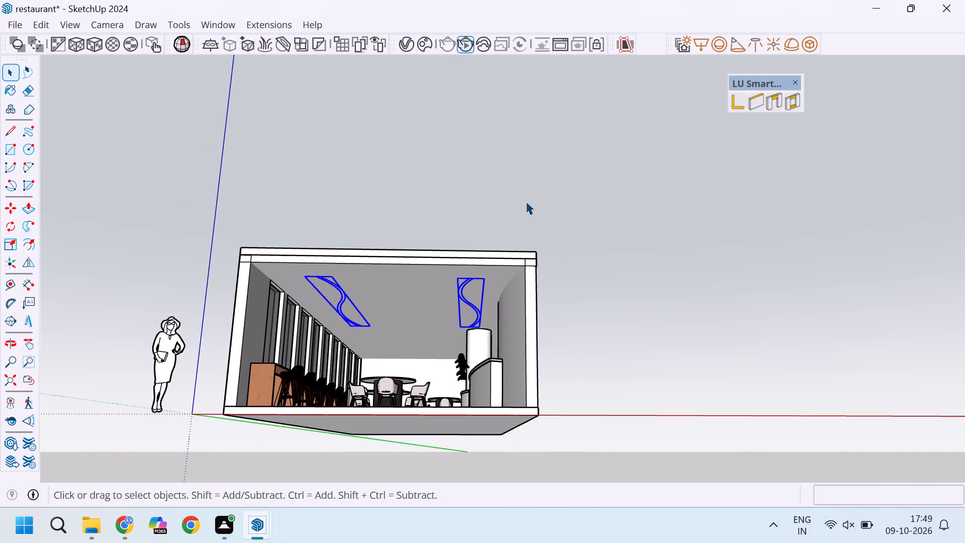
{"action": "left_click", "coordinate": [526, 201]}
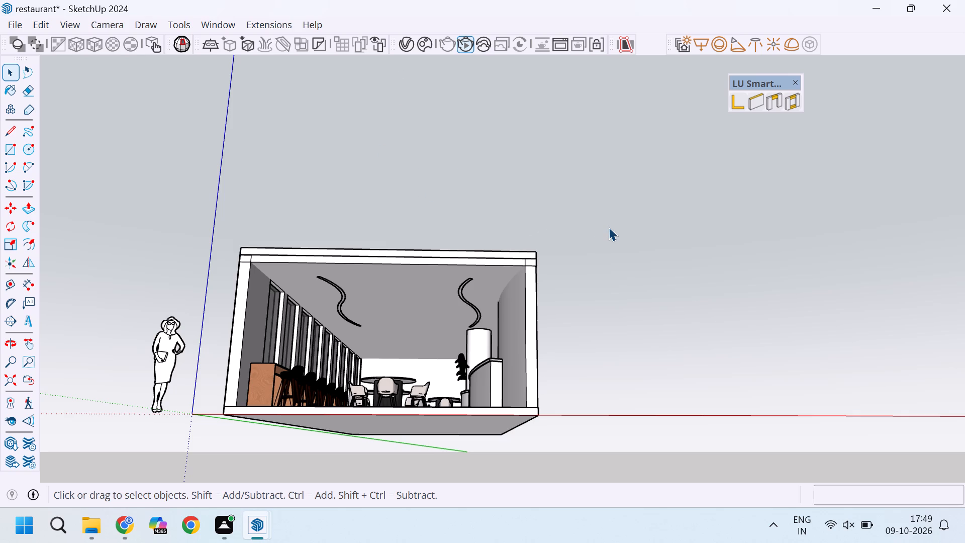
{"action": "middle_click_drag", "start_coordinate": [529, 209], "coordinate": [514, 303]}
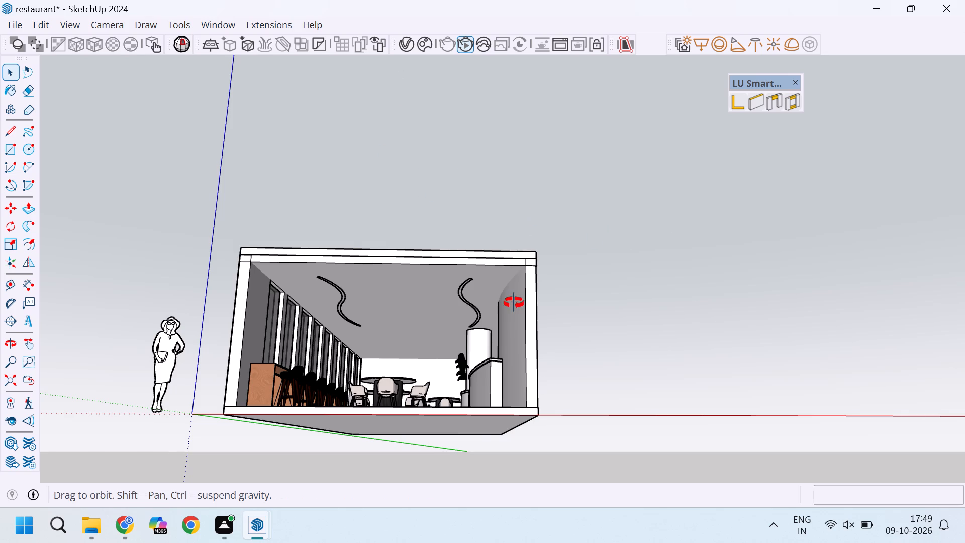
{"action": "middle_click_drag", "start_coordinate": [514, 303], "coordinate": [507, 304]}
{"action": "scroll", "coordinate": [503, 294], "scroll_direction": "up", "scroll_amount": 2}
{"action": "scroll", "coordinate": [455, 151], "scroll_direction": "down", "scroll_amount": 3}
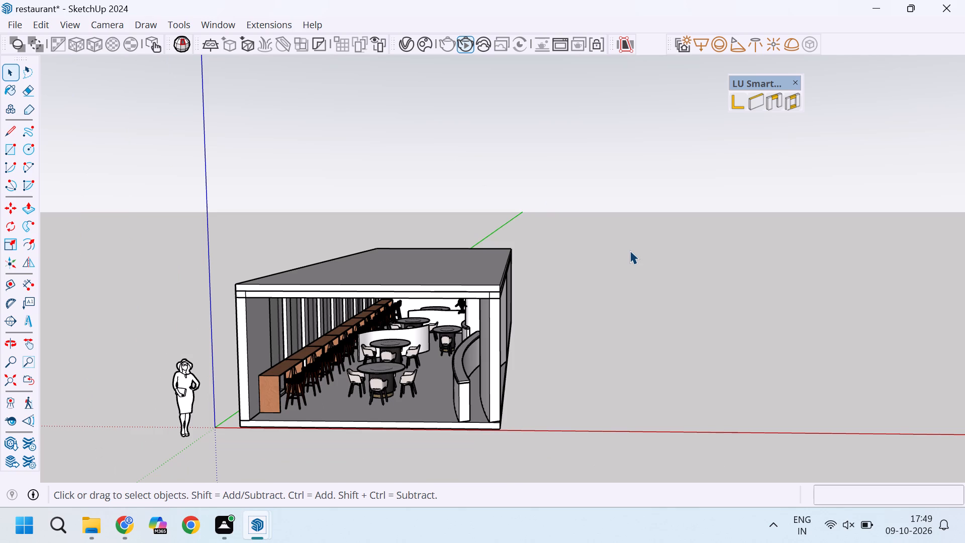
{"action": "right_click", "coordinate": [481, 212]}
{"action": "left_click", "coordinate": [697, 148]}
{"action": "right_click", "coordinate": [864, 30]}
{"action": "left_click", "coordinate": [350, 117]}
Paint the window-side wall behind the bar counter with dark blue Color I07 from the Colors collection.
{"action": "key", "text": "b"}
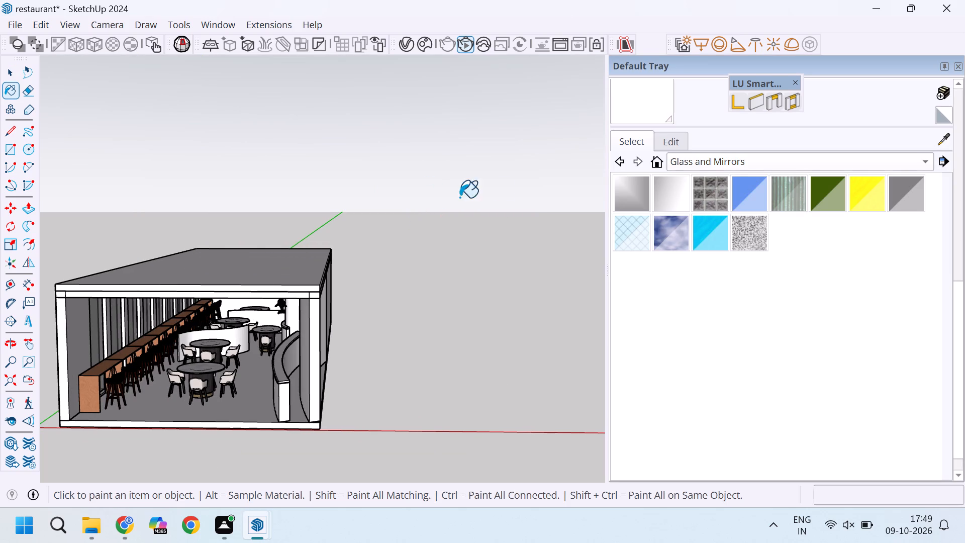
{"action": "left_click", "coordinate": [724, 156]}
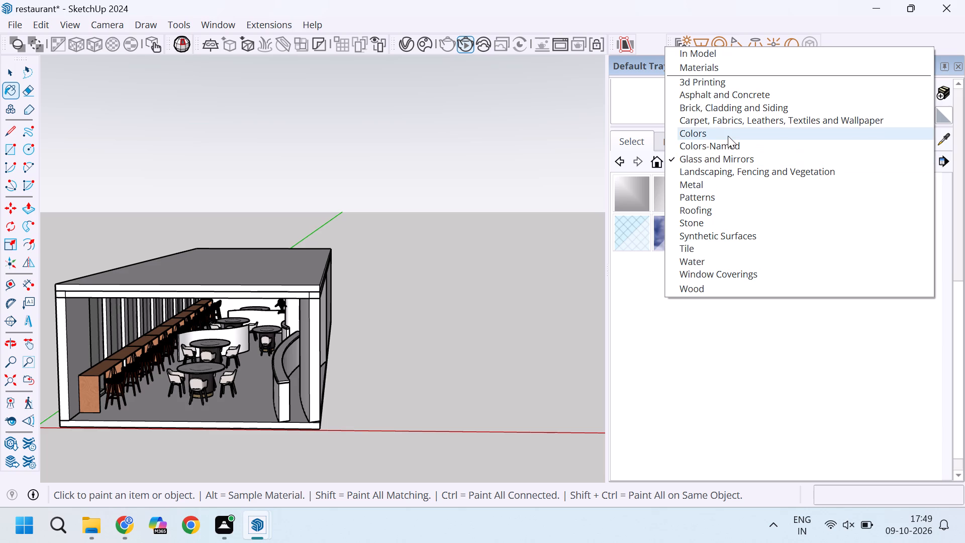
{"action": "left_click", "coordinate": [728, 136]}
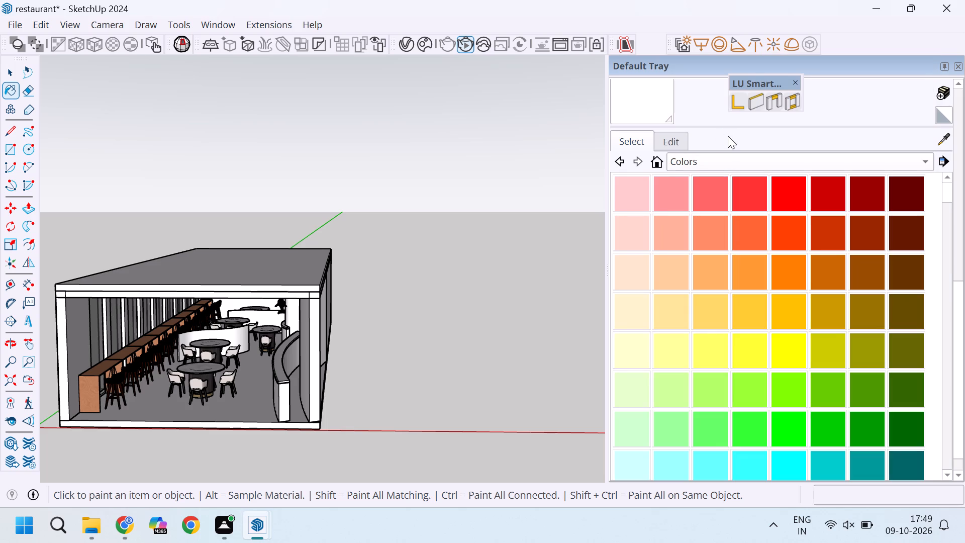
{"action": "scroll", "coordinate": [702, 285], "scroll_direction": "down", "scroll_amount": 6}
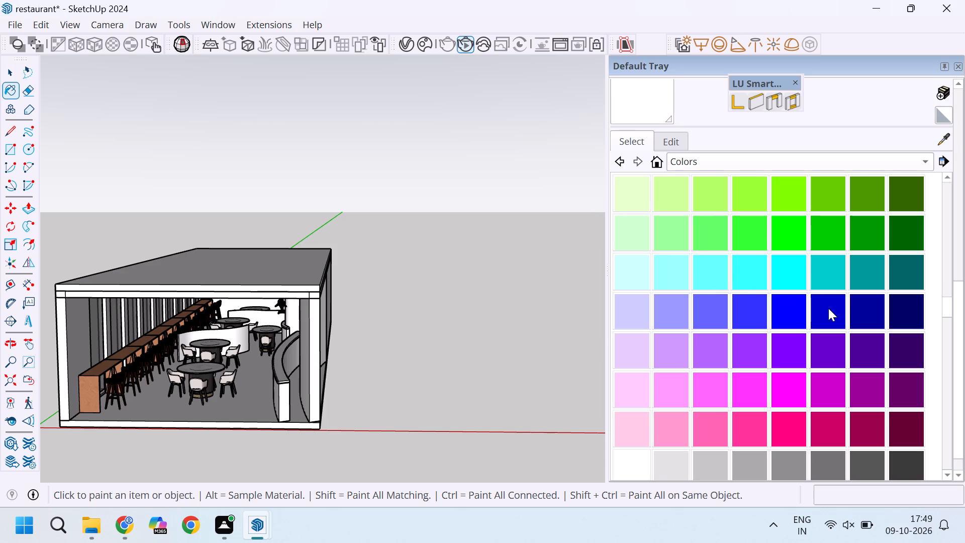
{"action": "left_click", "coordinate": [865, 309]}
{"action": "scroll", "coordinate": [68, 333], "scroll_direction": "up", "scroll_amount": 9}
{"action": "left_click", "coordinate": [76, 330]}
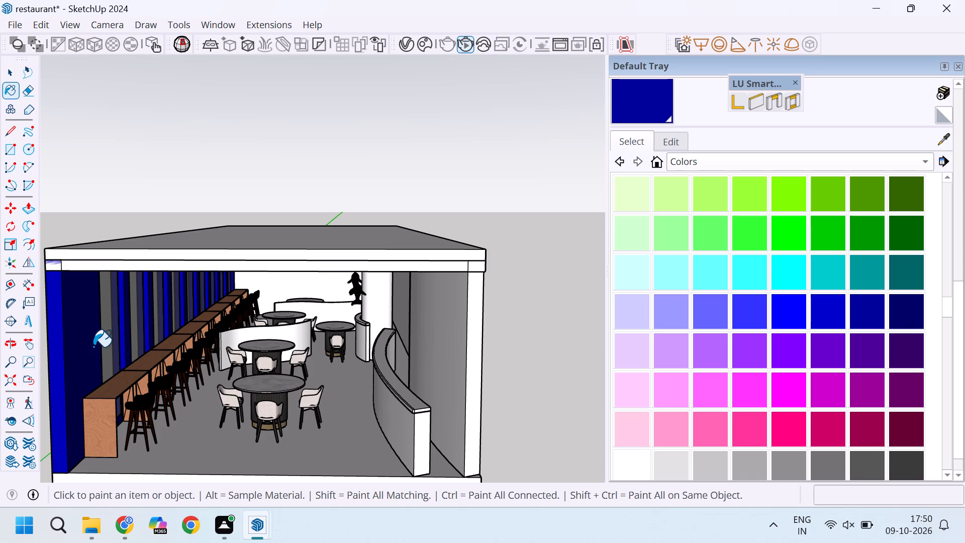
Paint the ceiling and the restaurant's back wall with the same Color I07.
{"action": "middle_click_drag", "start_coordinate": [93, 347], "coordinate": [114, 284]}
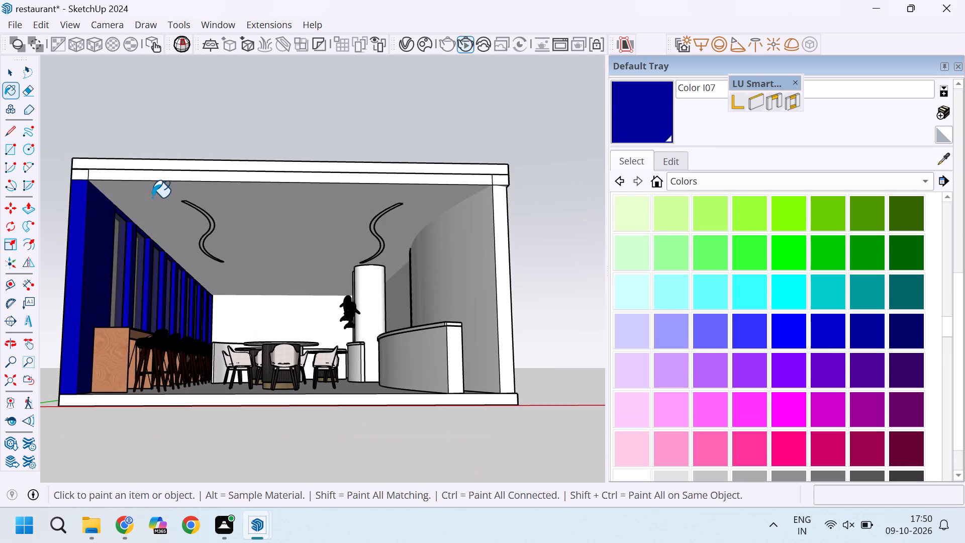
{"action": "left_click", "coordinate": [152, 198]}
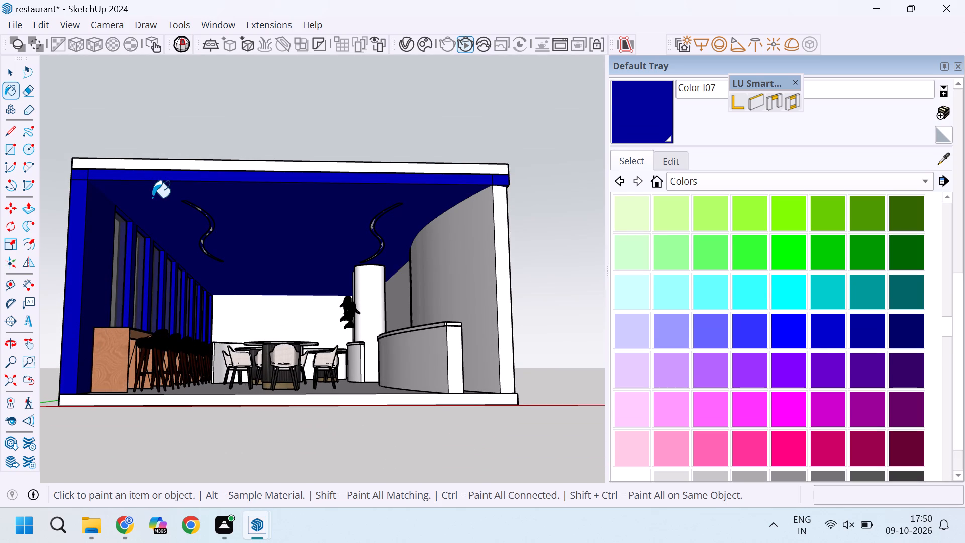
{"action": "scroll", "coordinate": [252, 319], "scroll_direction": "up", "scroll_amount": 5}
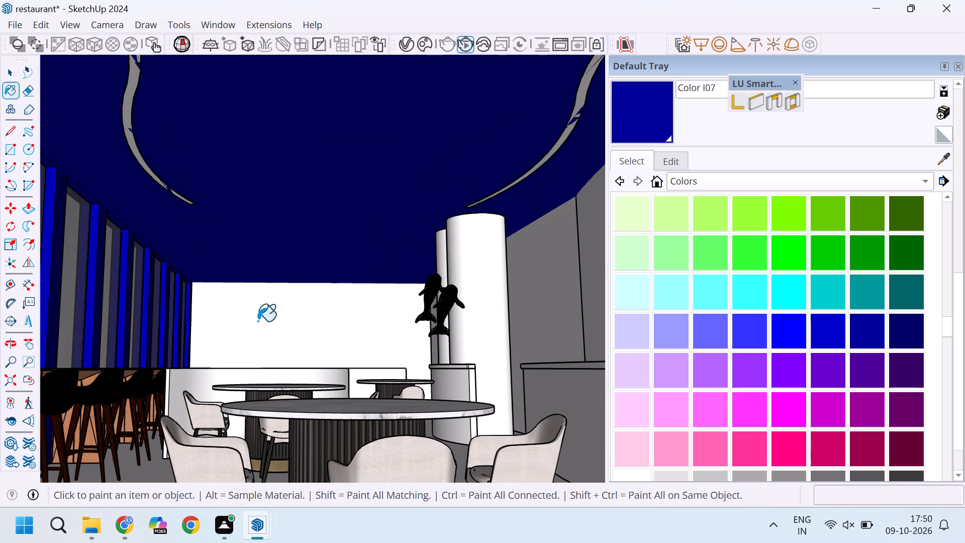
{"action": "left_click", "coordinate": [258, 321]}
{"action": "scroll", "coordinate": [258, 321], "scroll_direction": "down", "scroll_amount": 3}
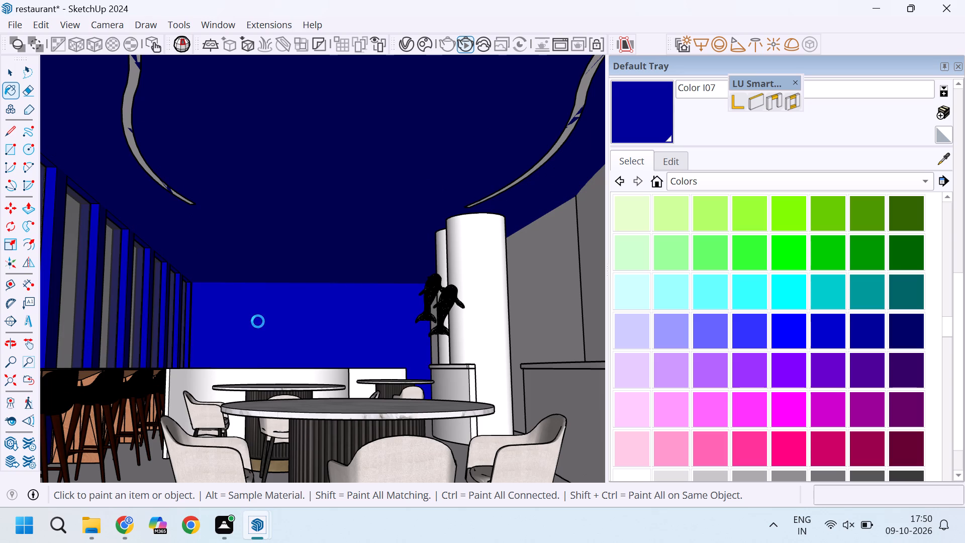
Paint the side wall opposite the windows, including its curved section, and both round columns with Color I07.
{"action": "left_click", "coordinate": [497, 275]}
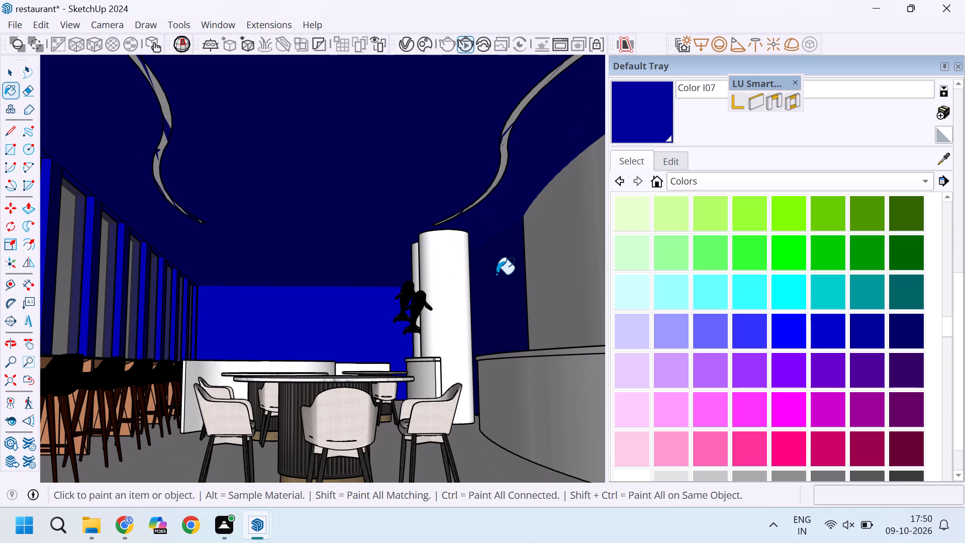
{"action": "left_click", "coordinate": [572, 268]}
{"action": "scroll", "coordinate": [435, 278], "scroll_direction": "down", "scroll_amount": 3}
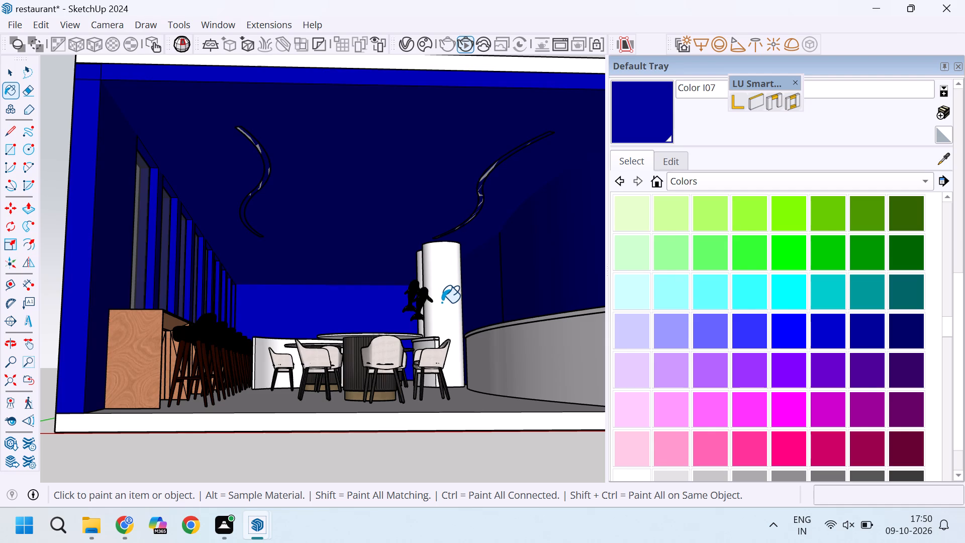
{"action": "scroll", "coordinate": [443, 284], "scroll_direction": "up", "scroll_amount": 7}
{"action": "left_click", "coordinate": [444, 280]}
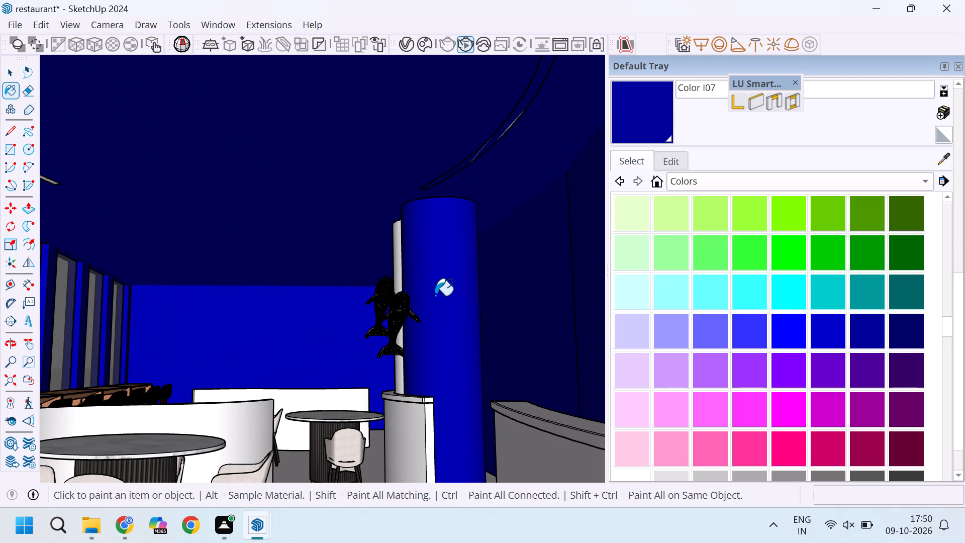
{"action": "middle_click_drag", "start_coordinate": [427, 306], "coordinate": [451, 334]}
{"action": "scroll", "coordinate": [371, 249], "scroll_direction": "up", "scroll_amount": 3}
{"action": "left_click", "coordinate": [403, 243]}
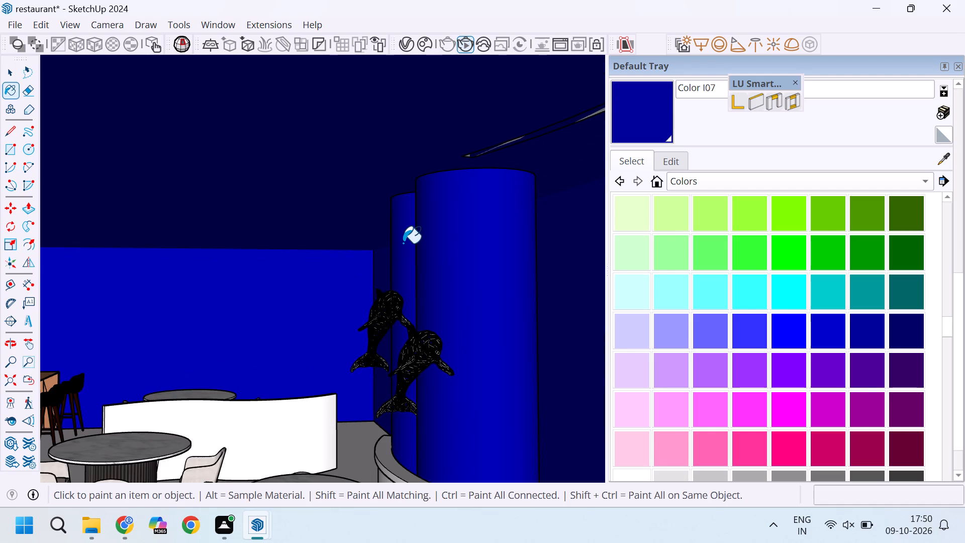
Paint the long curved low wall and the short curved partition beside the columns with Color I07.
{"action": "scroll", "coordinate": [403, 243], "scroll_direction": "down", "scroll_amount": 4}
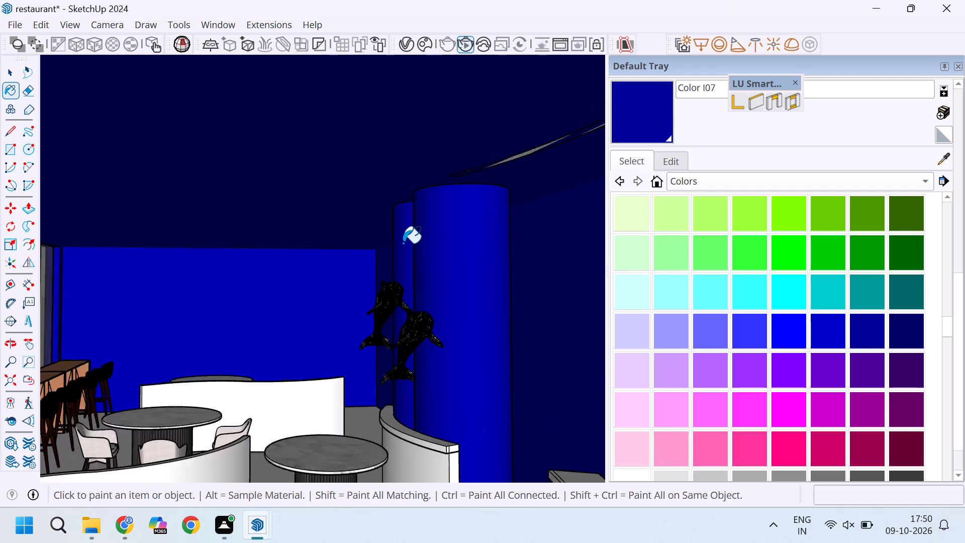
{"action": "scroll", "coordinate": [403, 243], "scroll_direction": "down", "scroll_amount": 3}
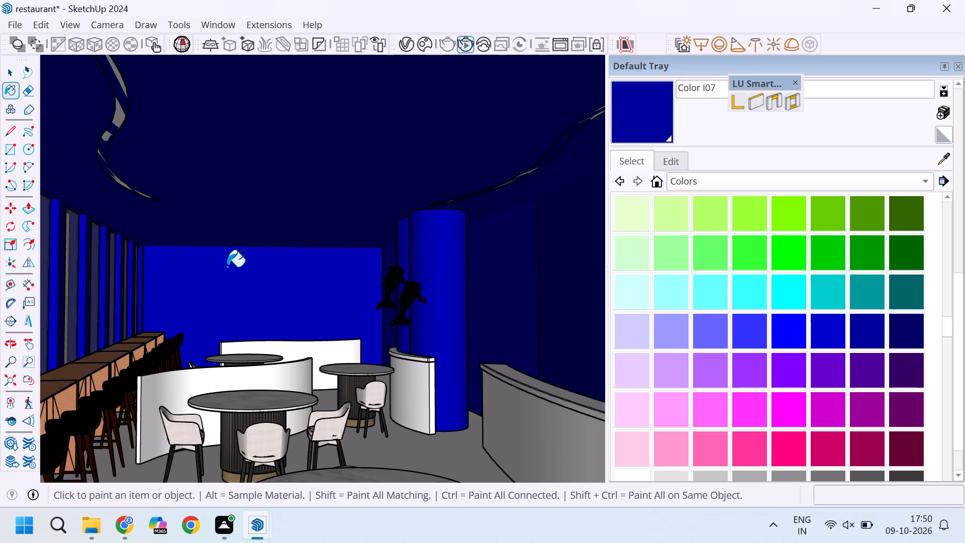
{"action": "scroll", "coordinate": [178, 253], "scroll_direction": "down", "scroll_amount": 2}
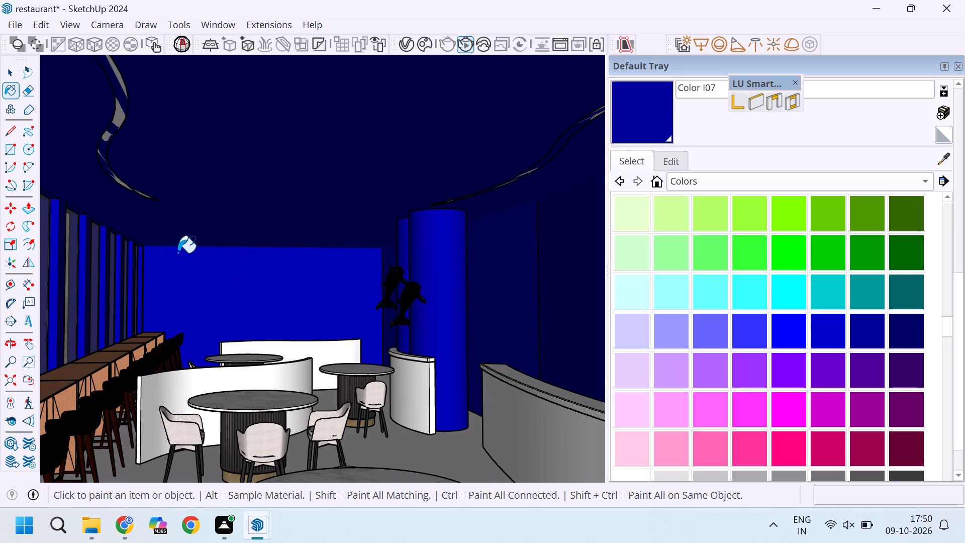
{"action": "scroll", "coordinate": [178, 253], "scroll_direction": "down", "scroll_amount": 1}
{"action": "scroll", "coordinate": [457, 393], "scroll_direction": "up", "scroll_amount": 4}
{"action": "left_click", "coordinate": [449, 383]}
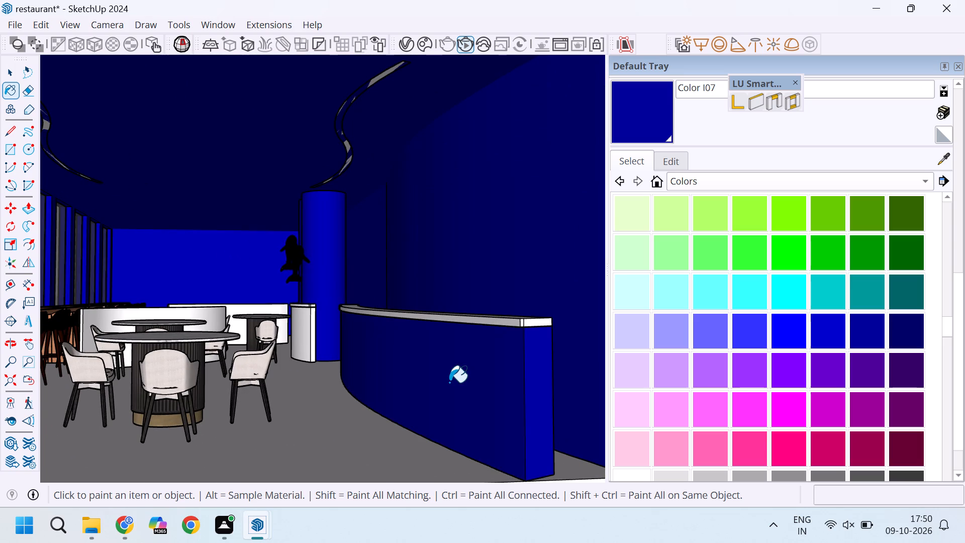
{"action": "scroll", "coordinate": [306, 326], "scroll_direction": "up", "scroll_amount": 8}
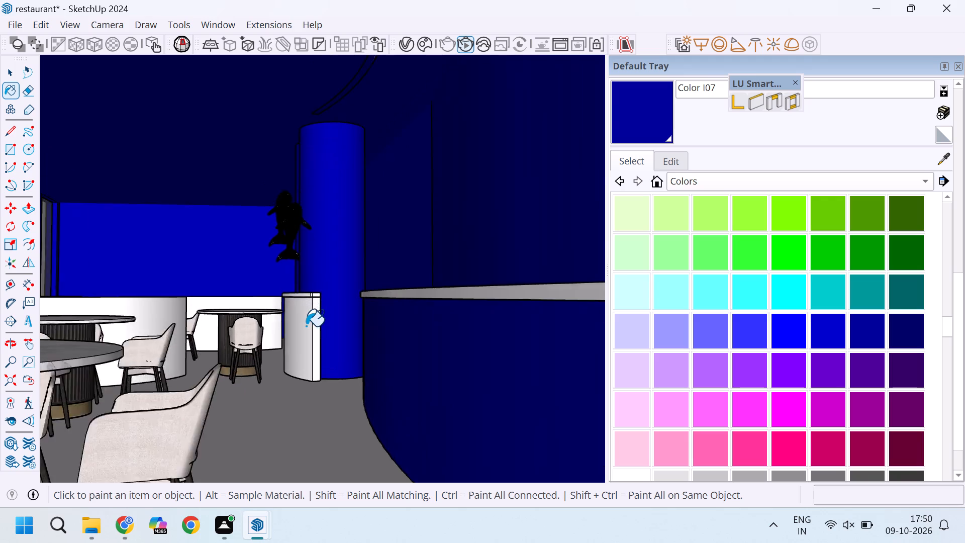
{"action": "left_click", "coordinate": [306, 326]}
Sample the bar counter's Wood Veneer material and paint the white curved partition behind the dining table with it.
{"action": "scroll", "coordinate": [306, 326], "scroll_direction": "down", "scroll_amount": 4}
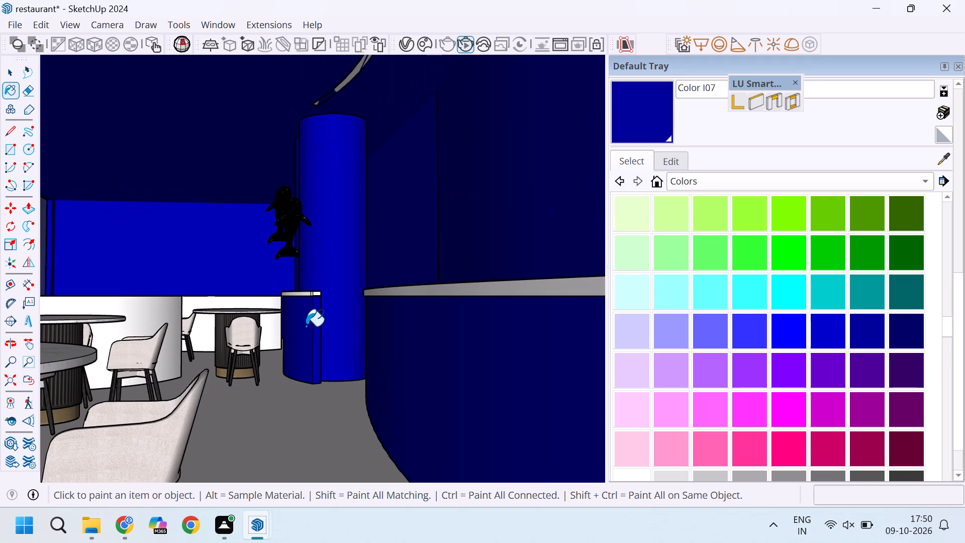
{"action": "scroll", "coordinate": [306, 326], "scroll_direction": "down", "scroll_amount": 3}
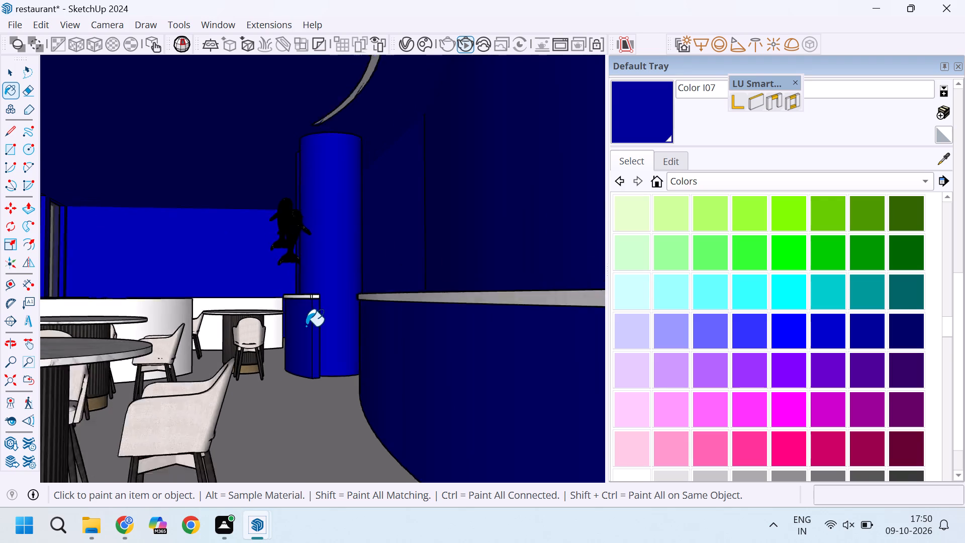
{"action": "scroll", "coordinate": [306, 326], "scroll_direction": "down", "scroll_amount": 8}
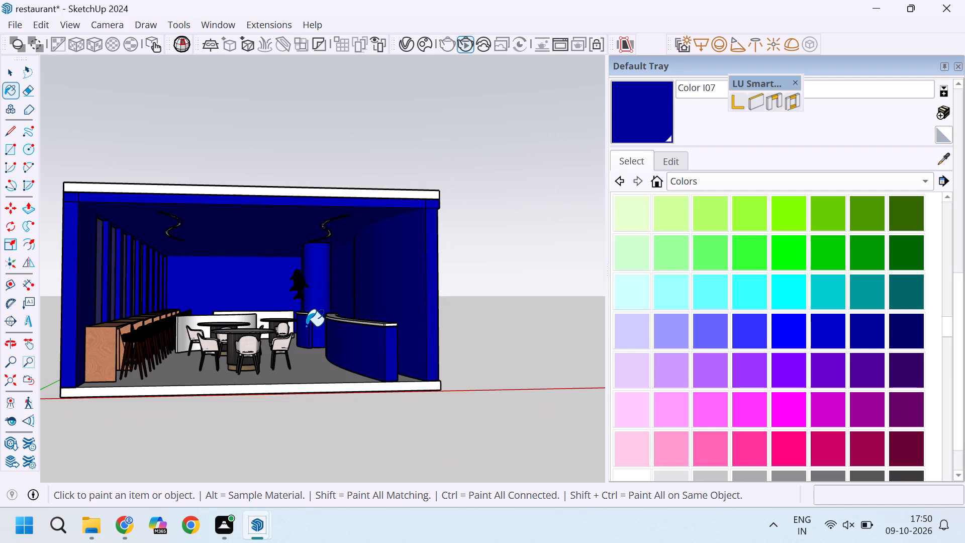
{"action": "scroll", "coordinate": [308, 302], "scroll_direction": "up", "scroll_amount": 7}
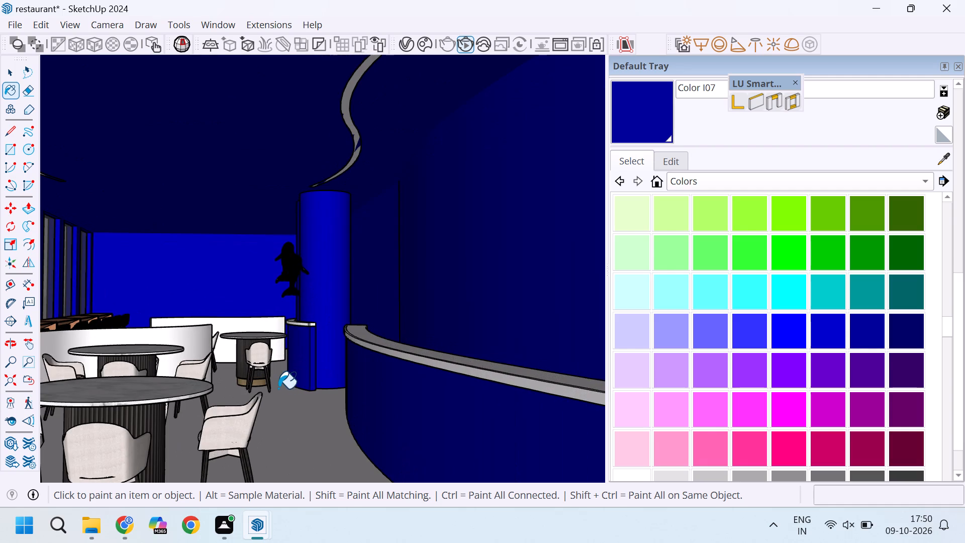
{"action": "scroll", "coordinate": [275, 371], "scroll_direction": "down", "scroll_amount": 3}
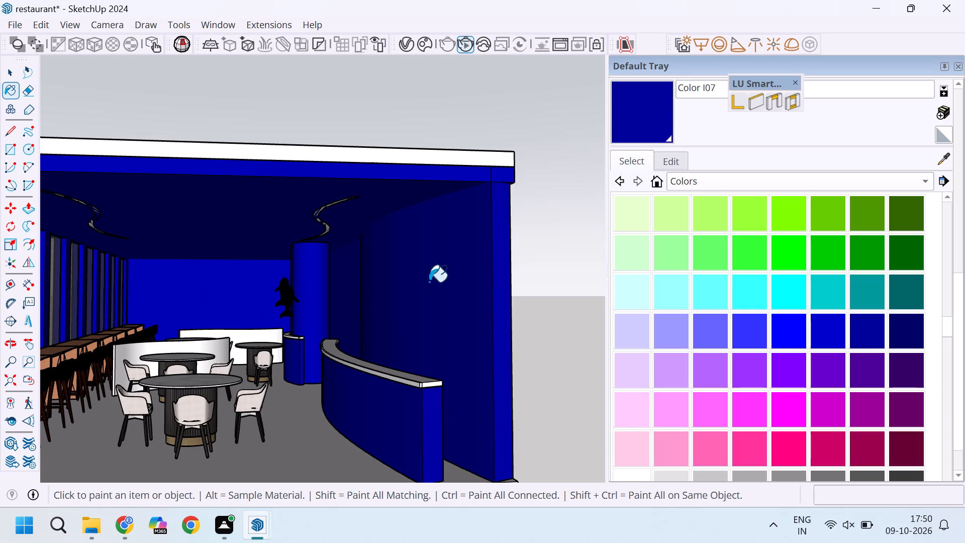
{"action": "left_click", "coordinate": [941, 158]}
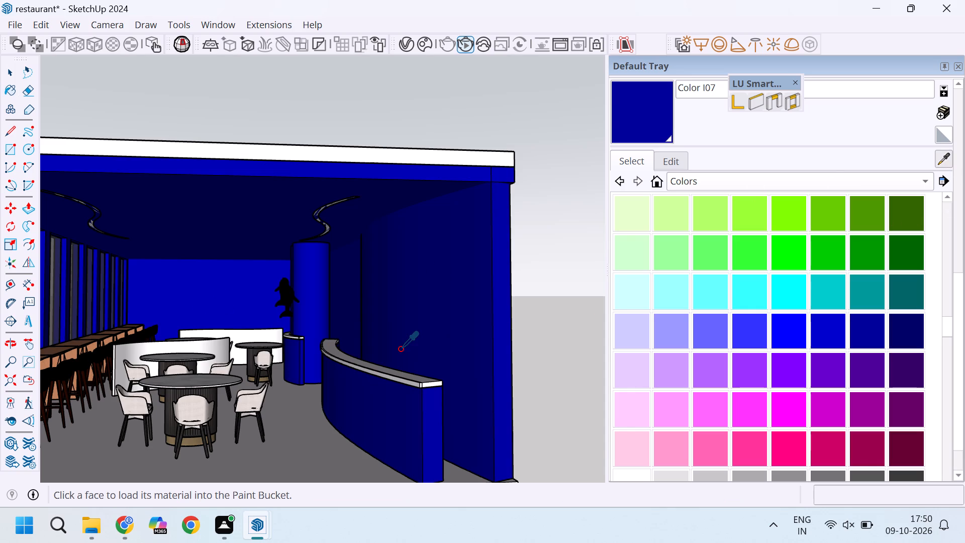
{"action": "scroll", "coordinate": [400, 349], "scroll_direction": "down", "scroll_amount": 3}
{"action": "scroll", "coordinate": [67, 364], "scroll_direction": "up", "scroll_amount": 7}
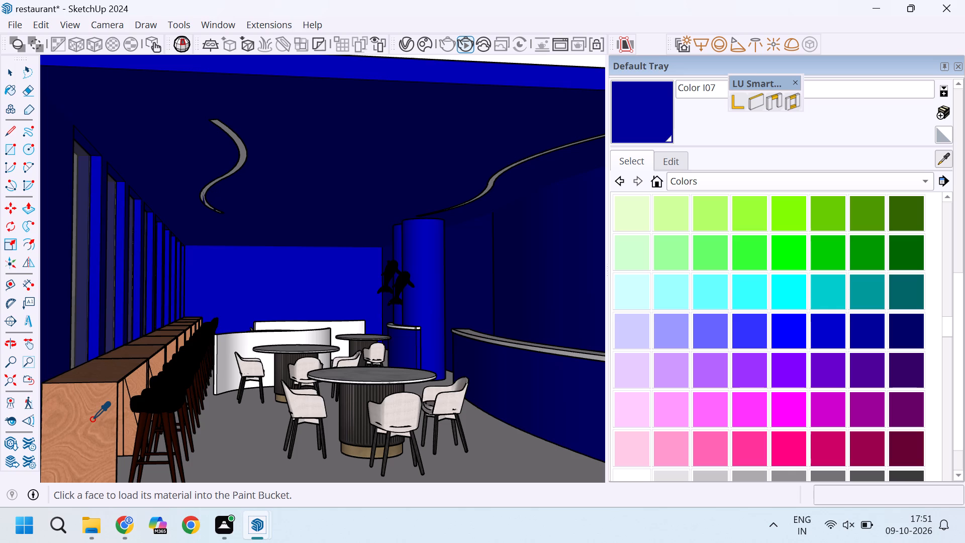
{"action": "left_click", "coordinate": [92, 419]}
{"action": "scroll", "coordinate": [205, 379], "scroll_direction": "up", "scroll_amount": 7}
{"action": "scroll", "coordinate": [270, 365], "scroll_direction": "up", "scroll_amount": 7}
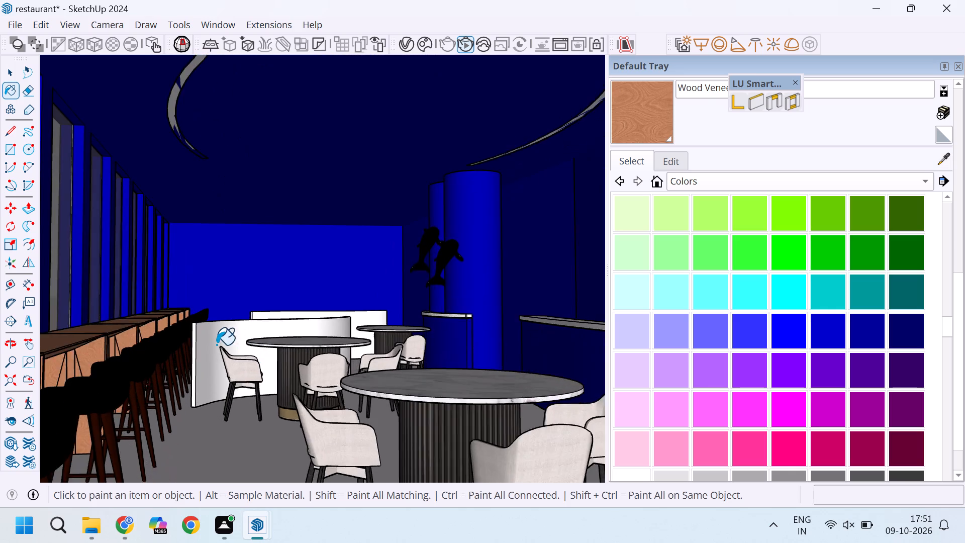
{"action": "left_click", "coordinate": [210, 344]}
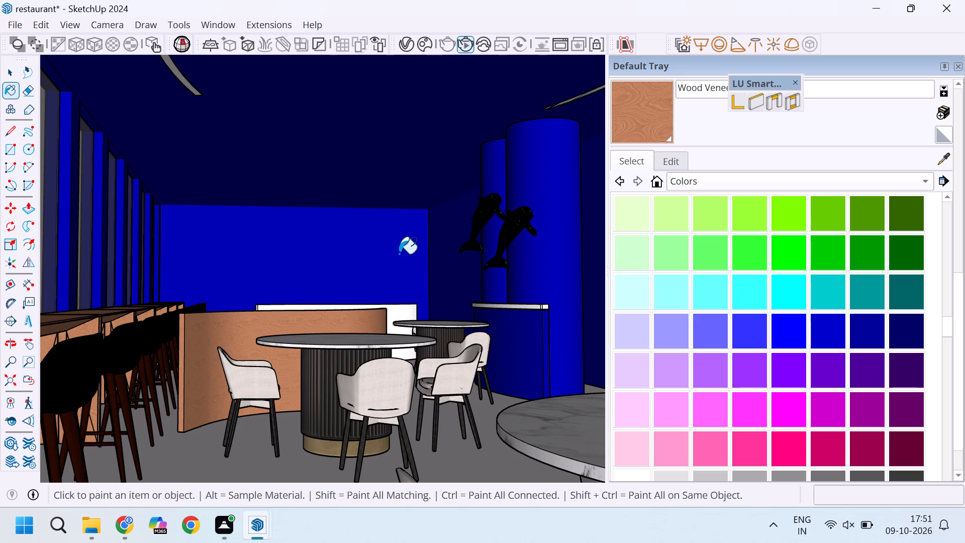
Paint both remaining low partitions behind the dining tables with Mirror 01 from the Glass and Mirrors collection.
{"action": "left_click", "coordinate": [767, 176]}
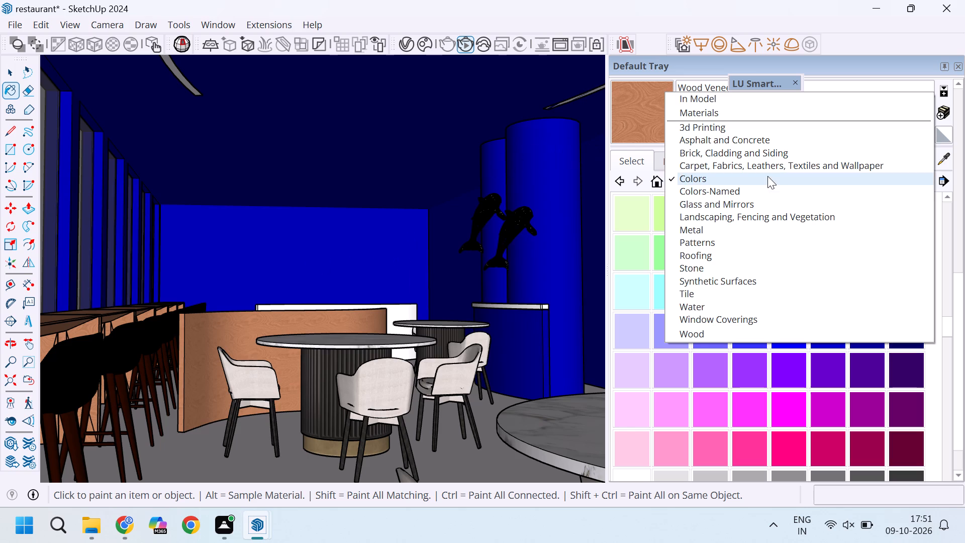
{"action": "left_click", "coordinate": [719, 209]}
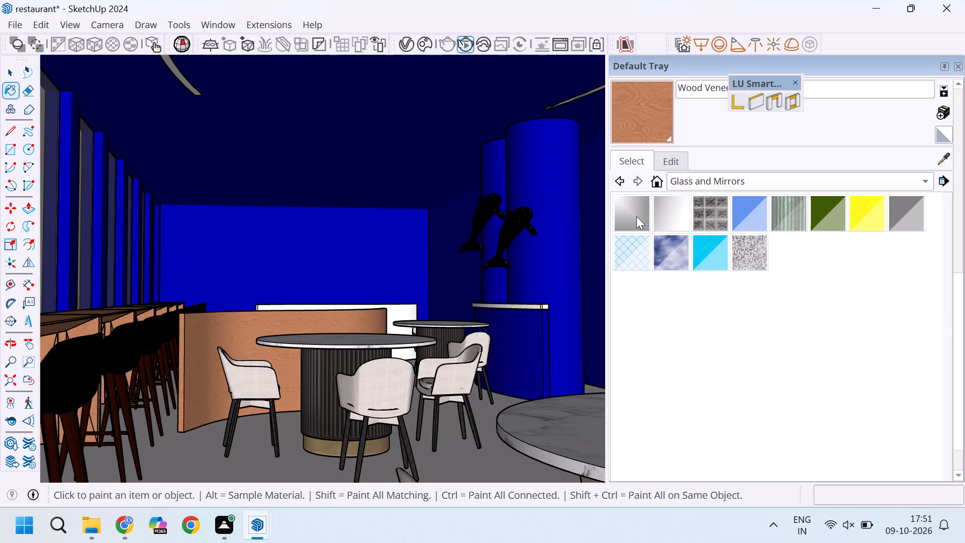
{"action": "left_click", "coordinate": [640, 215]}
{"action": "left_click", "coordinate": [201, 353]}
{"action": "scroll", "coordinate": [192, 349], "scroll_direction": "up", "scroll_amount": 3}
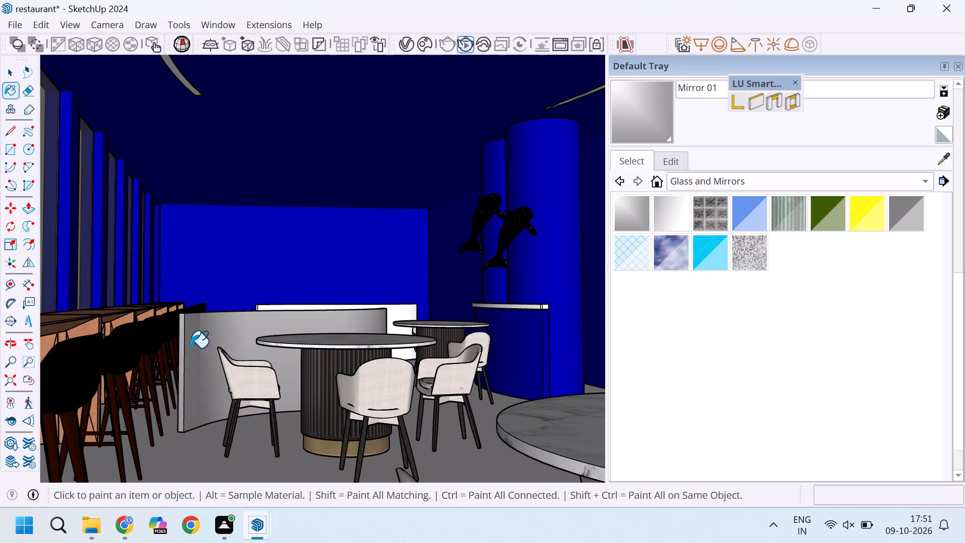
{"action": "scroll", "coordinate": [414, 309], "scroll_direction": "up", "scroll_amount": 4}
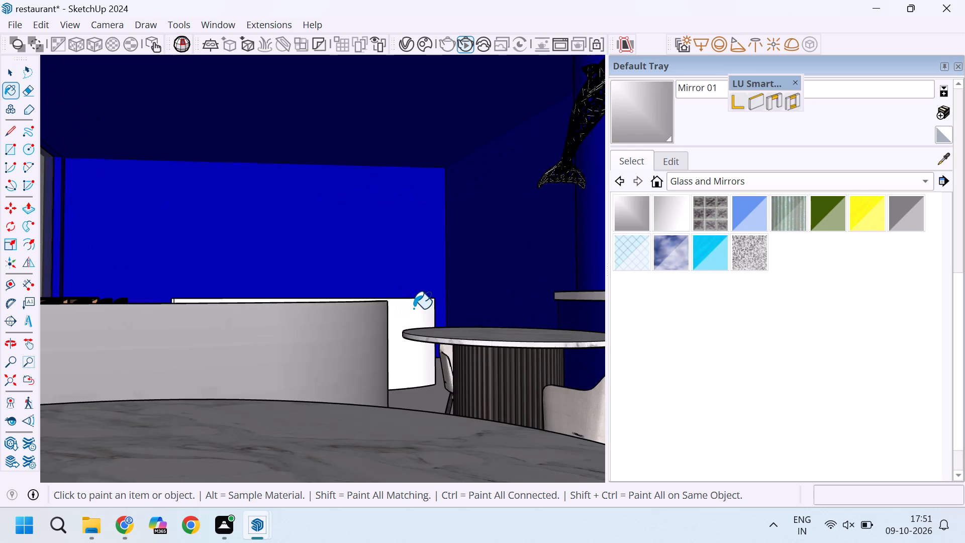
{"action": "left_click", "coordinate": [414, 309]}
{"action": "scroll", "coordinate": [414, 309], "scroll_direction": "down", "scroll_amount": 10}
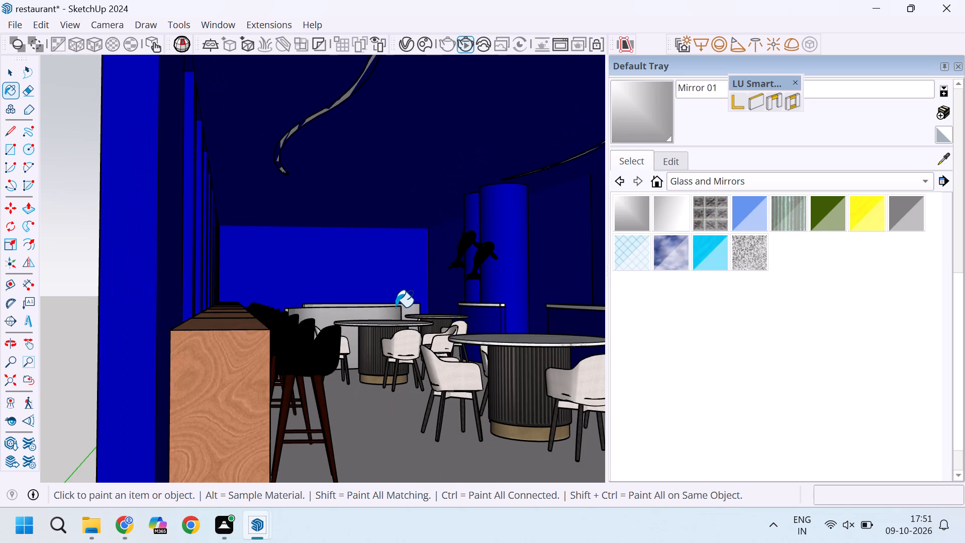
{"action": "key", "text": "space"}
Frame the restaurant's whole open front and examine the new wall colours and ceiling strips in the interactive render.
{"action": "scroll", "coordinate": [239, 270], "scroll_direction": "down", "scroll_amount": 8}
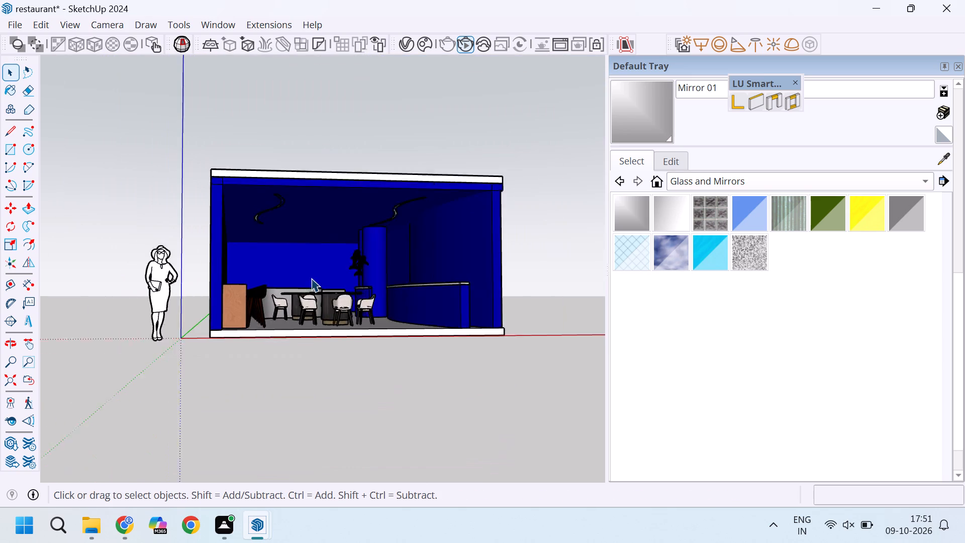
{"action": "middle_click_drag", "start_coordinate": [383, 278], "coordinate": [343, 281]}
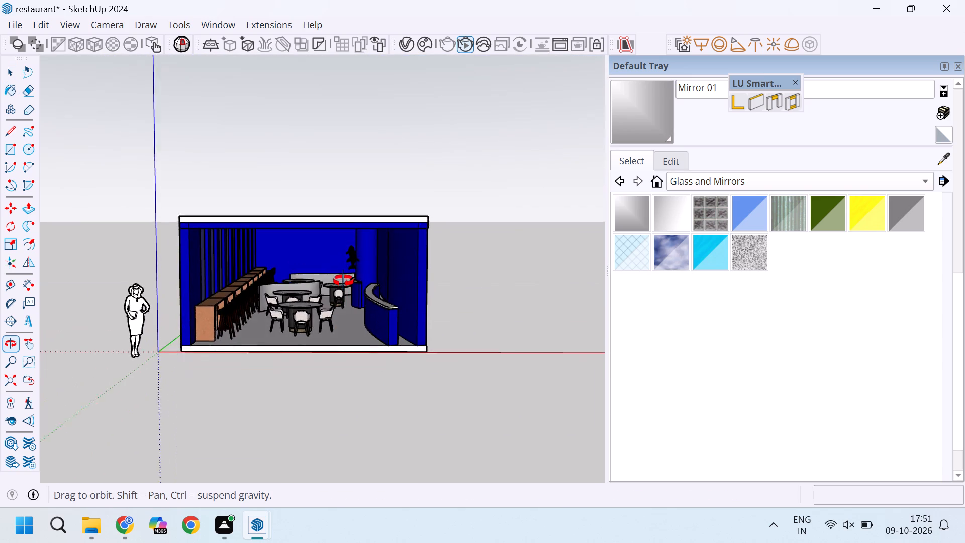
{"action": "middle_click_drag", "start_coordinate": [343, 281], "coordinate": [353, 301]}
{"action": "middle_click_drag", "start_coordinate": [353, 296], "coordinate": [351, 284]}
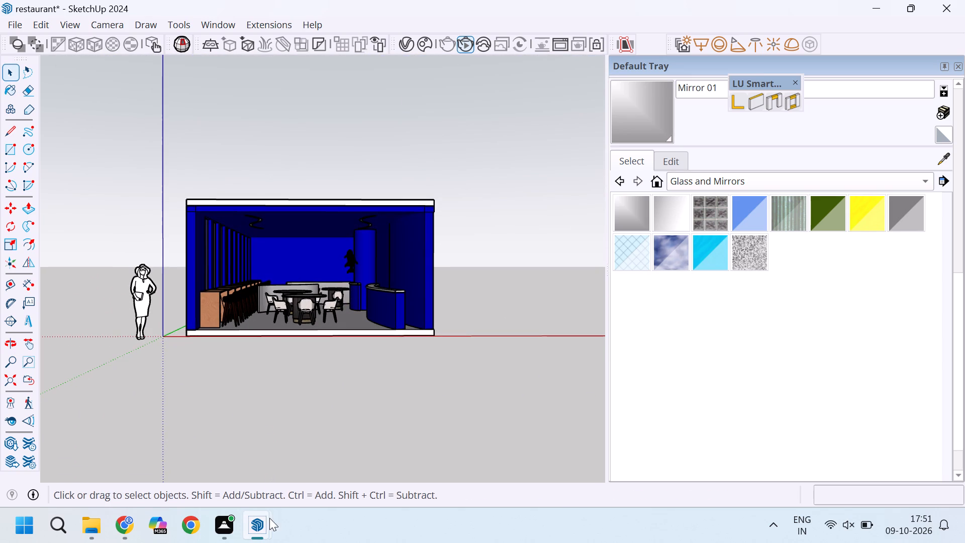
{"action": "left_click", "coordinate": [306, 443]}
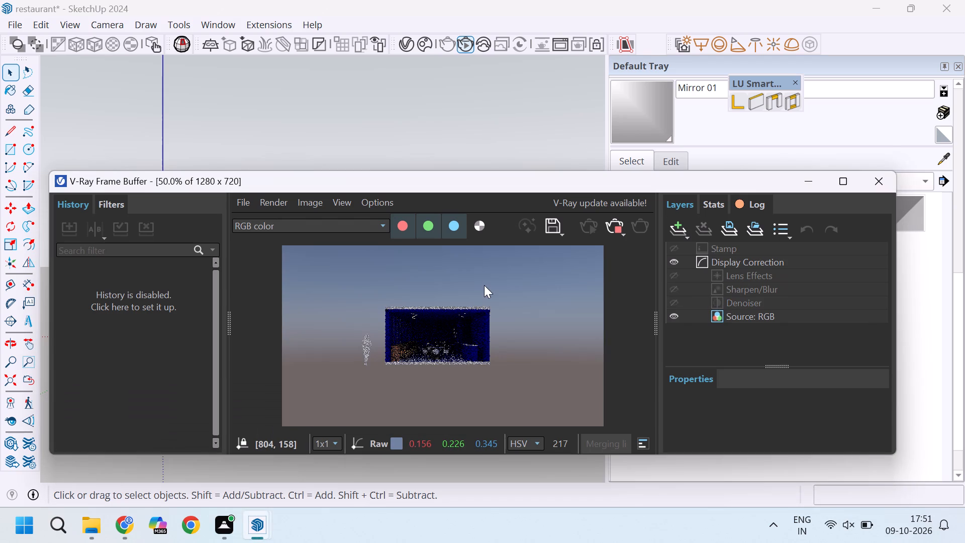
{"action": "scroll", "coordinate": [487, 277], "scroll_direction": "up", "scroll_amount": 1}
{"action": "scroll", "coordinate": [443, 306], "scroll_direction": "down", "scroll_amount": 1}
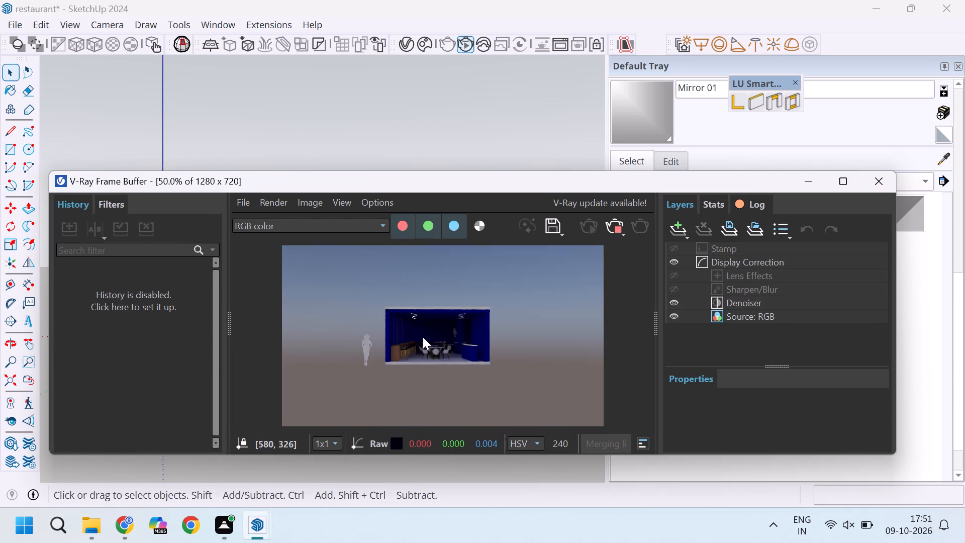
{"action": "scroll", "coordinate": [420, 346], "scroll_direction": "up", "scroll_amount": 1}
{"action": "scroll", "coordinate": [514, 258], "scroll_direction": "up", "scroll_amount": 1}
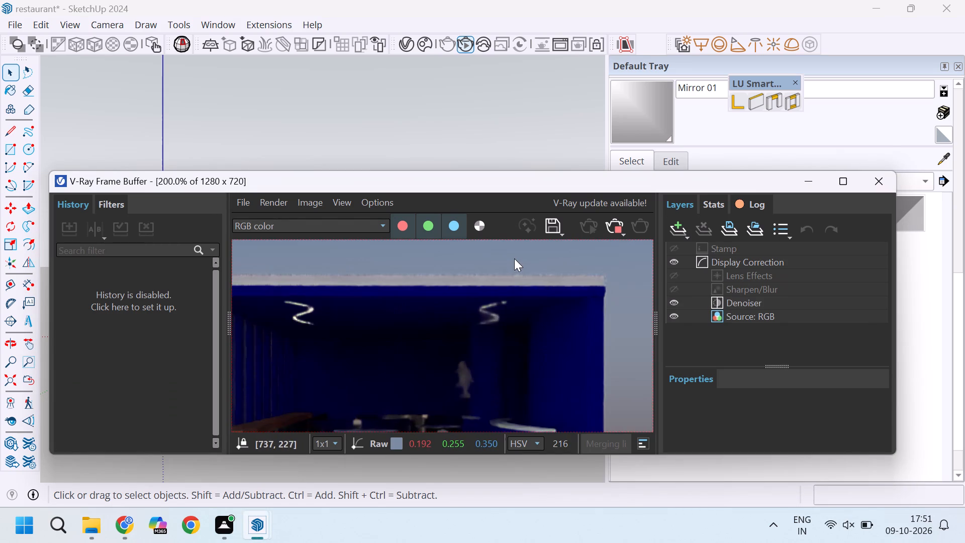
{"action": "scroll", "coordinate": [511, 261], "scroll_direction": "down", "scroll_amount": 1}
{"action": "scroll", "coordinate": [431, 301], "scroll_direction": "up", "scroll_amount": 1}
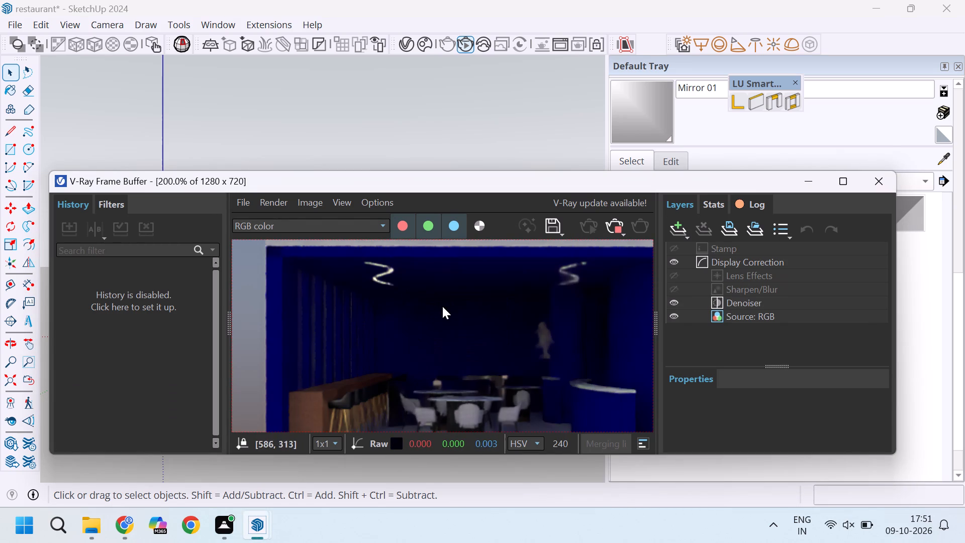
{"action": "scroll", "coordinate": [438, 307], "scroll_direction": "down", "scroll_amount": 1}
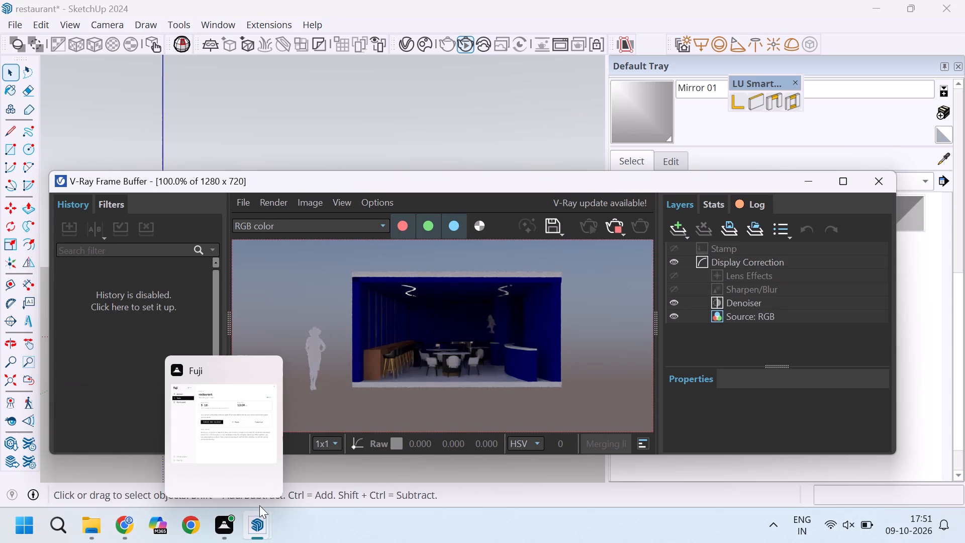
Enable the SunLight again in the V-Ray lights list.
{"action": "left_click", "coordinate": [429, 454]}
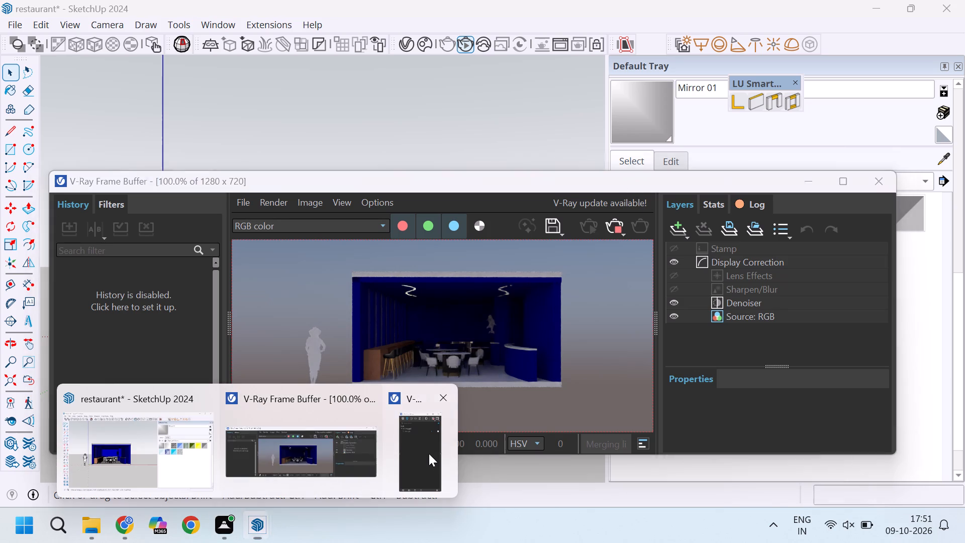
{"action": "left_click", "coordinate": [660, 38]}
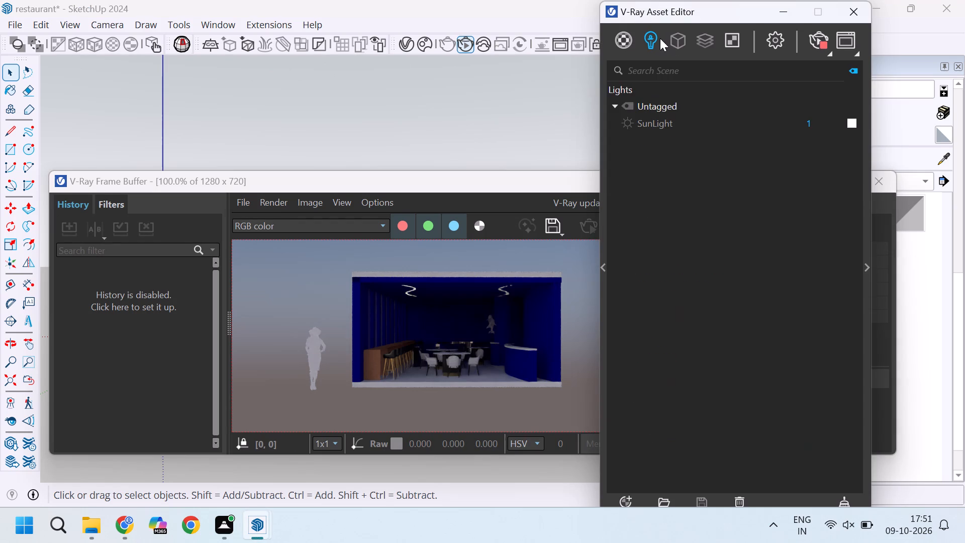
{"action": "left_click", "coordinate": [628, 125]}
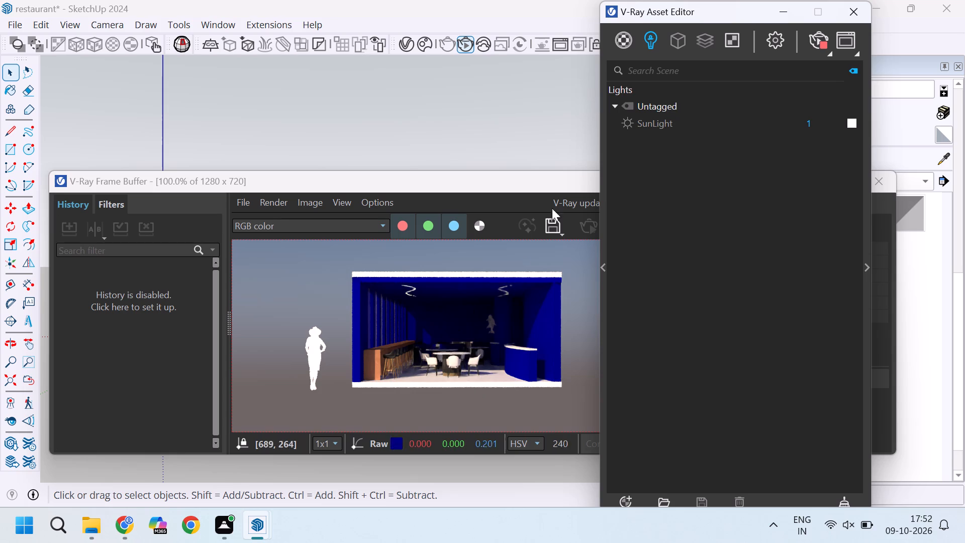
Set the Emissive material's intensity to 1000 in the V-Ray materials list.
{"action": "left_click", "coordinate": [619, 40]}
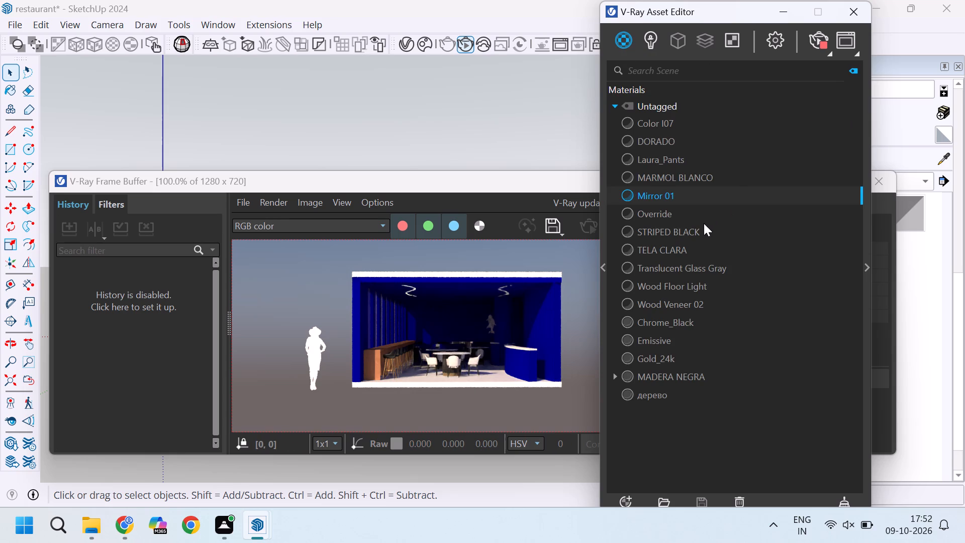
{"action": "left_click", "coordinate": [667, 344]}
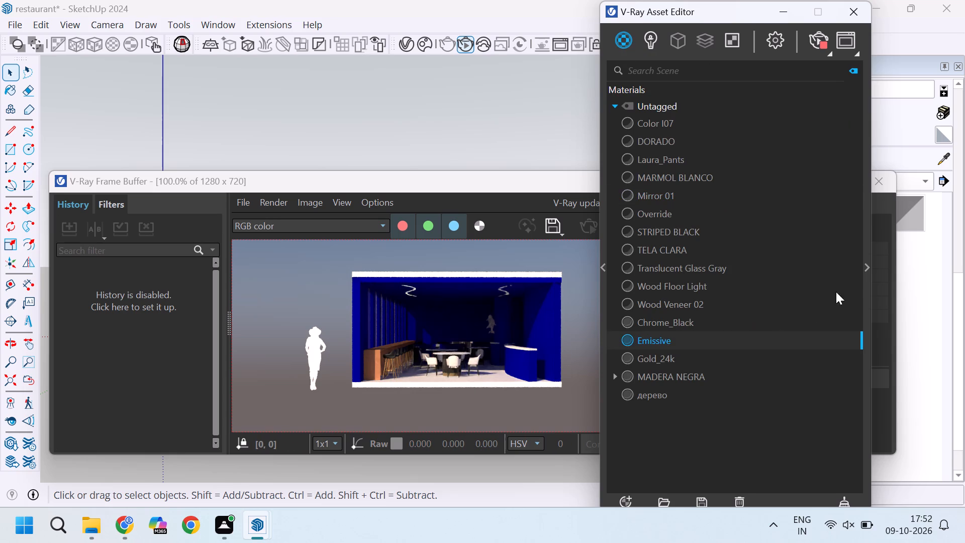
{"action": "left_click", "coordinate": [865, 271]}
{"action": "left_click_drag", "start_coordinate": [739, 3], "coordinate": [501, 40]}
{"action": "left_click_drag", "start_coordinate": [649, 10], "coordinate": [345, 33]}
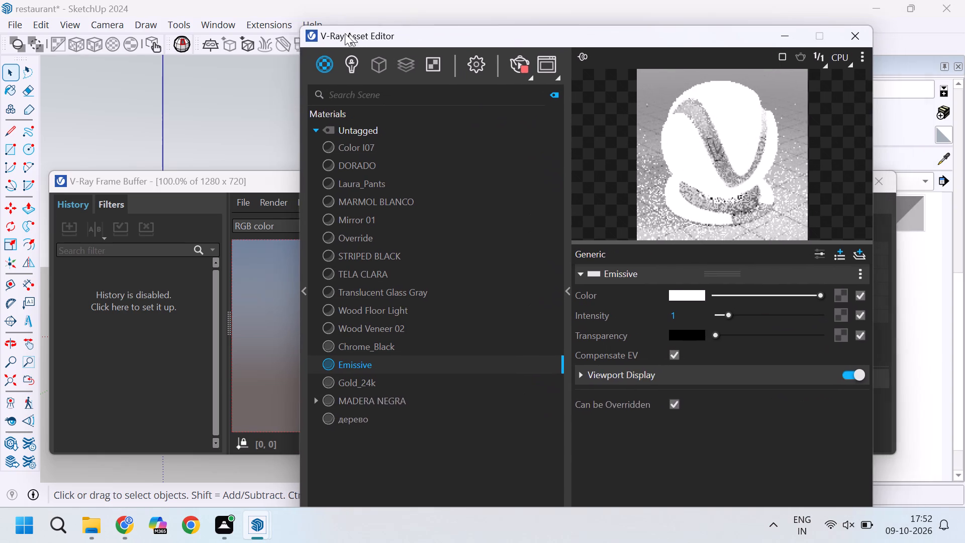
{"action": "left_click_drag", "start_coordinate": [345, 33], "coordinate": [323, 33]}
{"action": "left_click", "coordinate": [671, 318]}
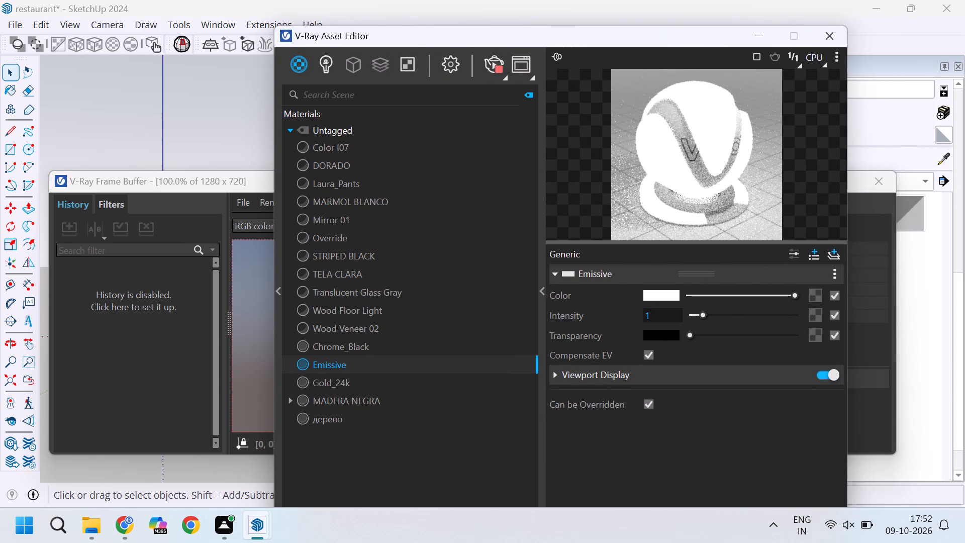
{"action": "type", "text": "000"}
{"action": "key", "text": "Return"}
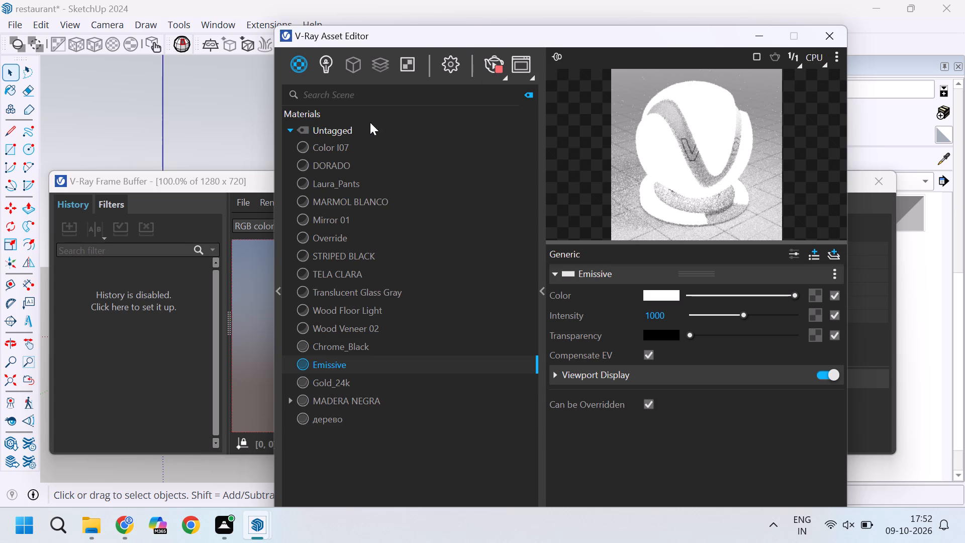
Disable the SunLight in the V-Ray lights list.
{"action": "left_click", "coordinate": [334, 62]}
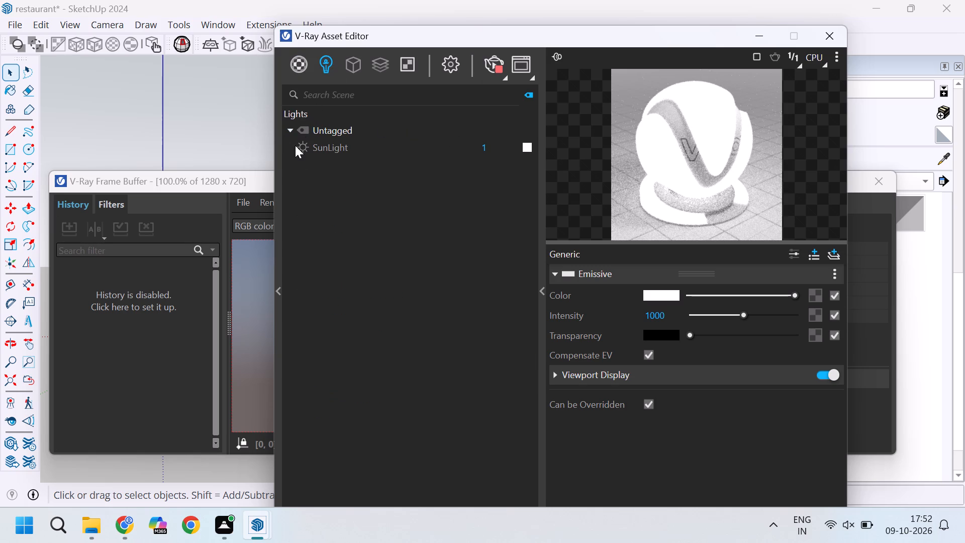
{"action": "left_click", "coordinate": [298, 145]}
Bring the interactive render into view and examine the ceiling strips and dining area close up and from afar.
{"action": "left_click_drag", "start_coordinate": [345, 31], "coordinate": [551, 47]}
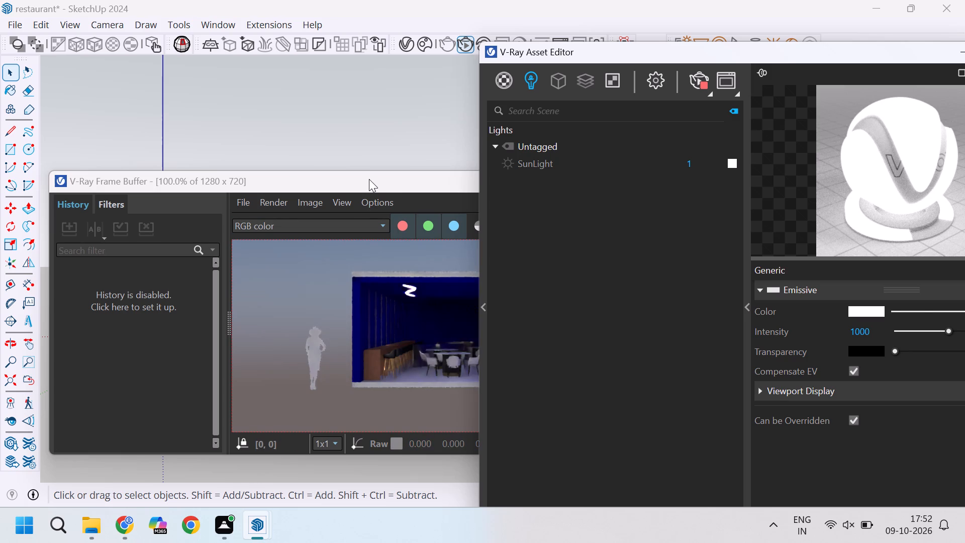
{"action": "left_click_drag", "start_coordinate": [369, 179], "coordinate": [252, 179]}
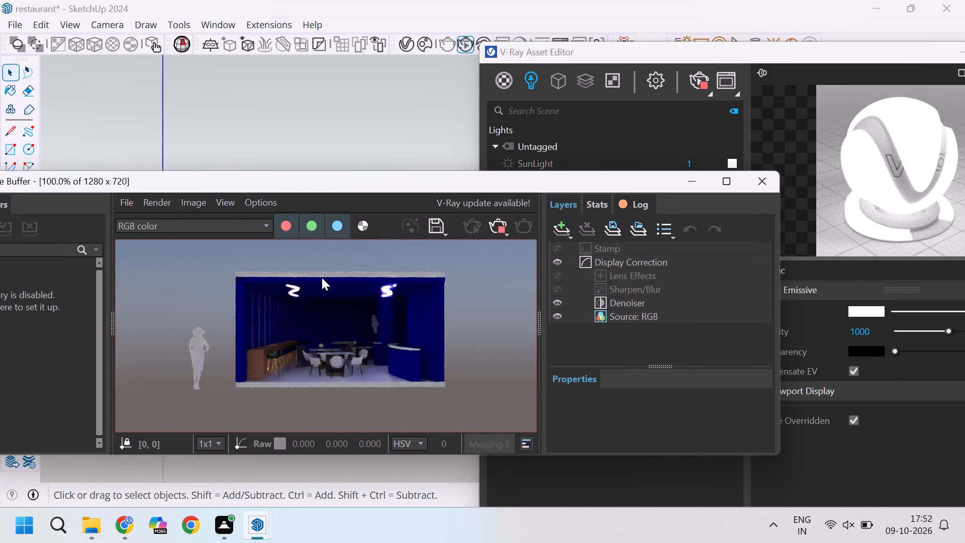
{"action": "scroll", "coordinate": [360, 334], "scroll_direction": "up", "scroll_amount": 1}
{"action": "scroll", "coordinate": [360, 335], "scroll_direction": "down", "scroll_amount": 1}
{"action": "scroll", "coordinate": [300, 341], "scroll_direction": "up", "scroll_amount": 1}
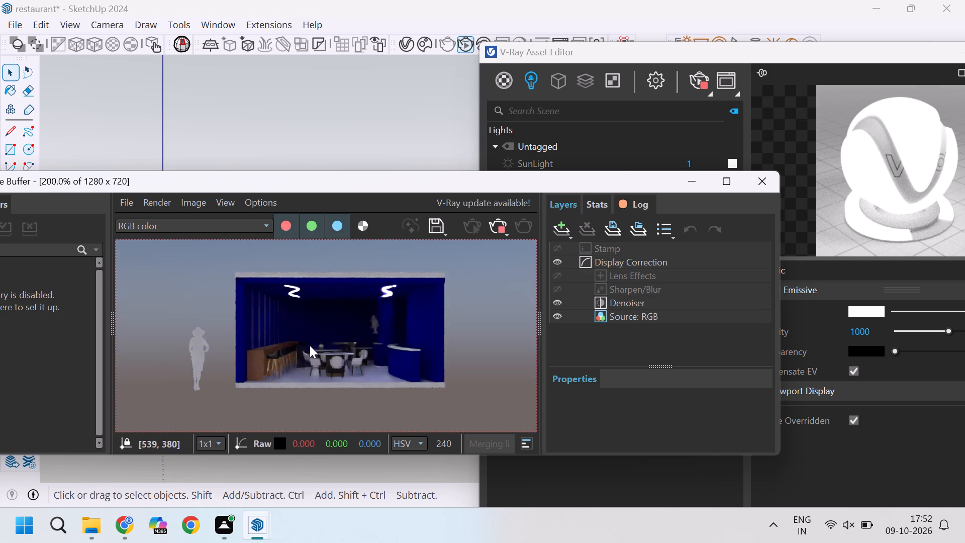
{"action": "scroll", "coordinate": [363, 381], "scroll_direction": "down", "scroll_amount": 2}
{"action": "scroll", "coordinate": [349, 332], "scroll_direction": "up", "scroll_amount": 2}
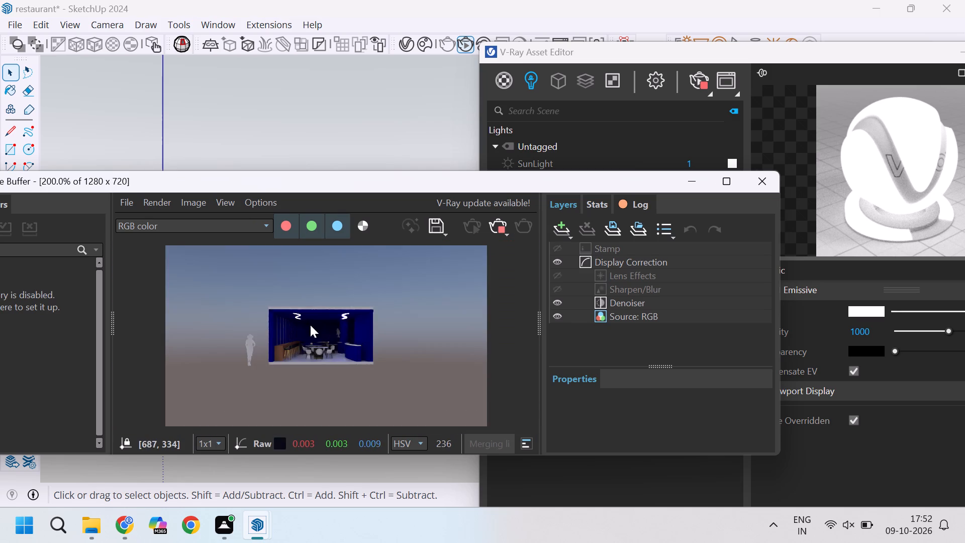
{"action": "scroll", "coordinate": [357, 348], "scroll_direction": "down", "scroll_amount": 1}
{"action": "scroll", "coordinate": [297, 372], "scroll_direction": "up", "scroll_amount": 2}
{"action": "scroll", "coordinate": [344, 383], "scroll_direction": "down", "scroll_amount": 2}
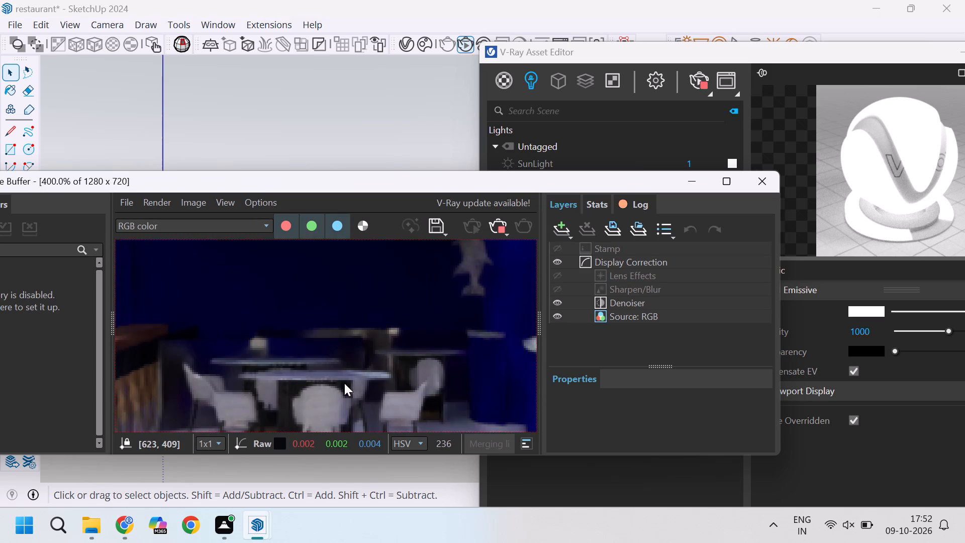
{"action": "scroll", "coordinate": [326, 375], "scroll_direction": "up", "scroll_amount": 1}
{"action": "scroll", "coordinate": [343, 376], "scroll_direction": "down", "scroll_amount": 1}
{"action": "scroll", "coordinate": [313, 380], "scroll_direction": "up", "scroll_amount": 1}
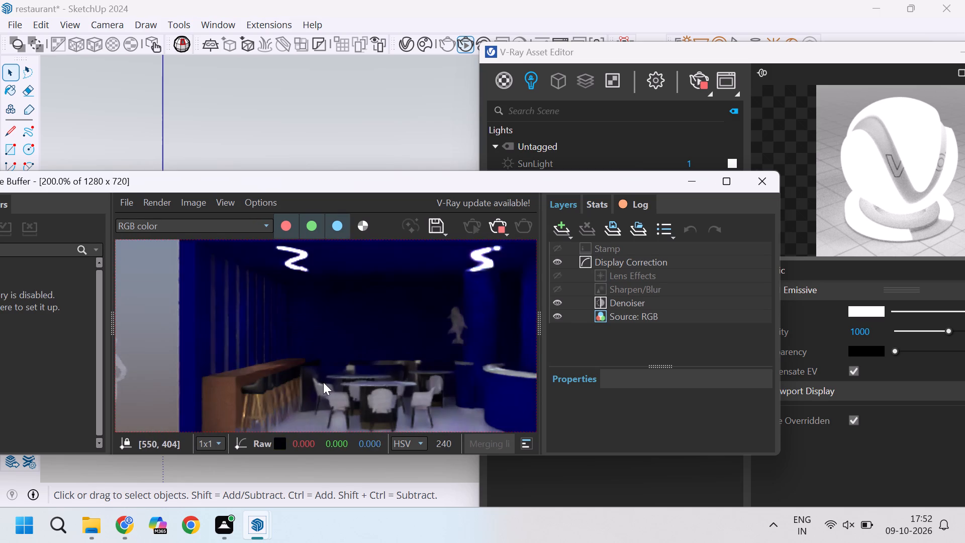
{"action": "scroll", "coordinate": [325, 382], "scroll_direction": "down", "scroll_amount": 1}
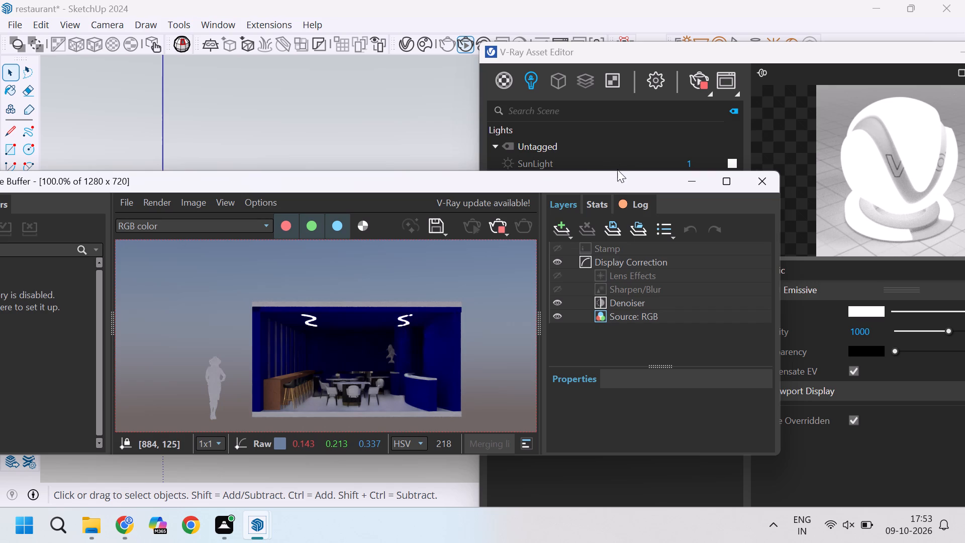
Set the Emissive material's intensity to 100.
{"action": "left_click_drag", "start_coordinate": [595, 184], "coordinate": [548, 293]}
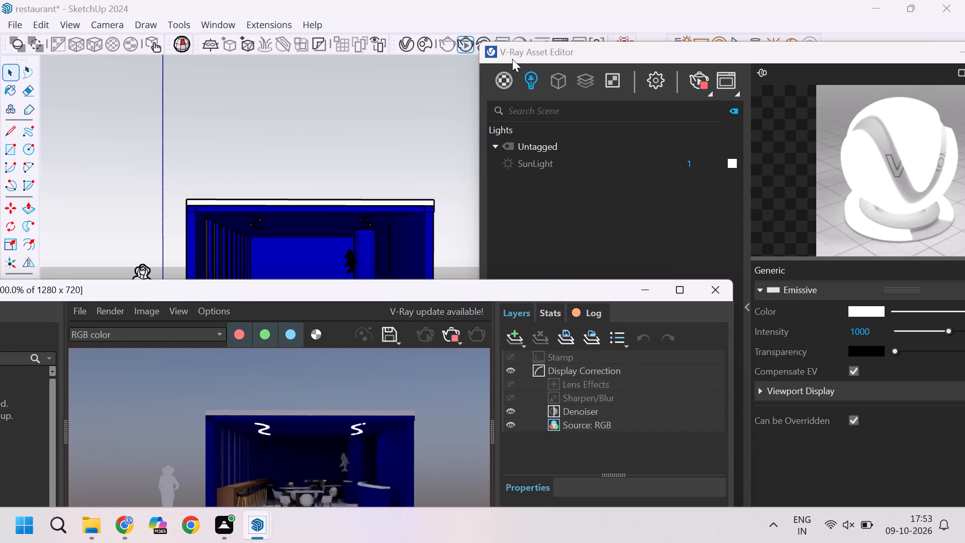
{"action": "left_click", "coordinate": [509, 86]}
{"action": "left_click", "coordinate": [876, 332]}
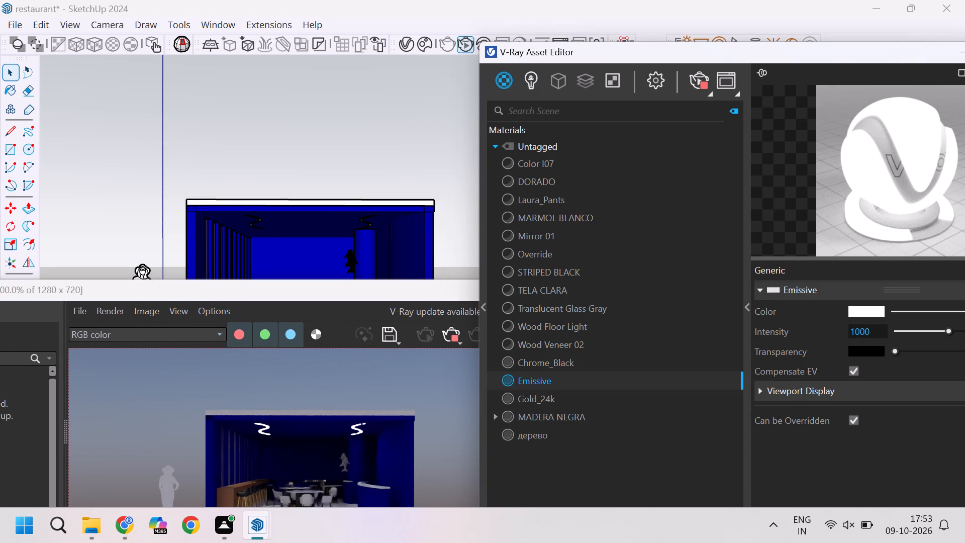
{"action": "key", "text": "BackSpace"}
{"action": "key", "text": "Return"}
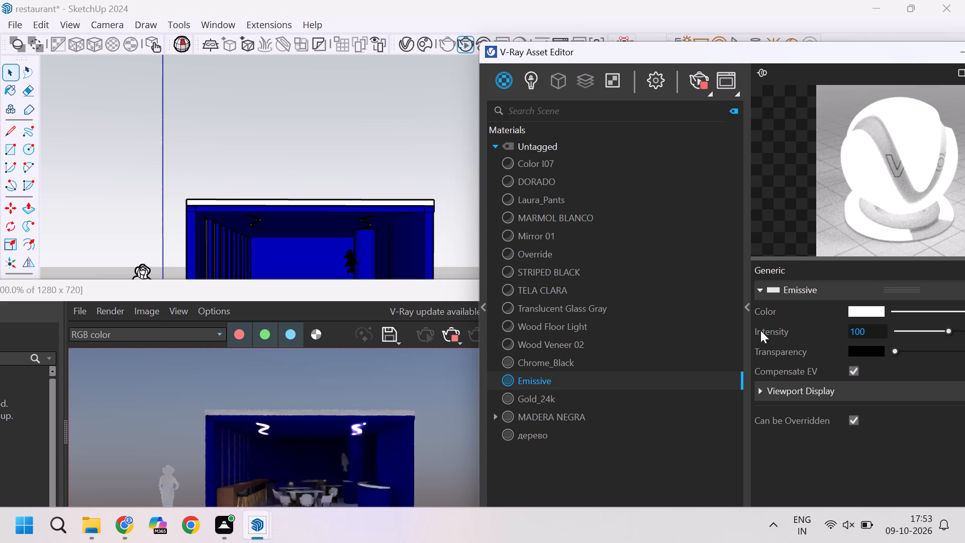
Place a V-Ray Dome Light on the open ground outside the restaurant, beside its side wall.
{"action": "middle_click_drag", "start_coordinate": [375, 173], "coordinate": [376, 117]}
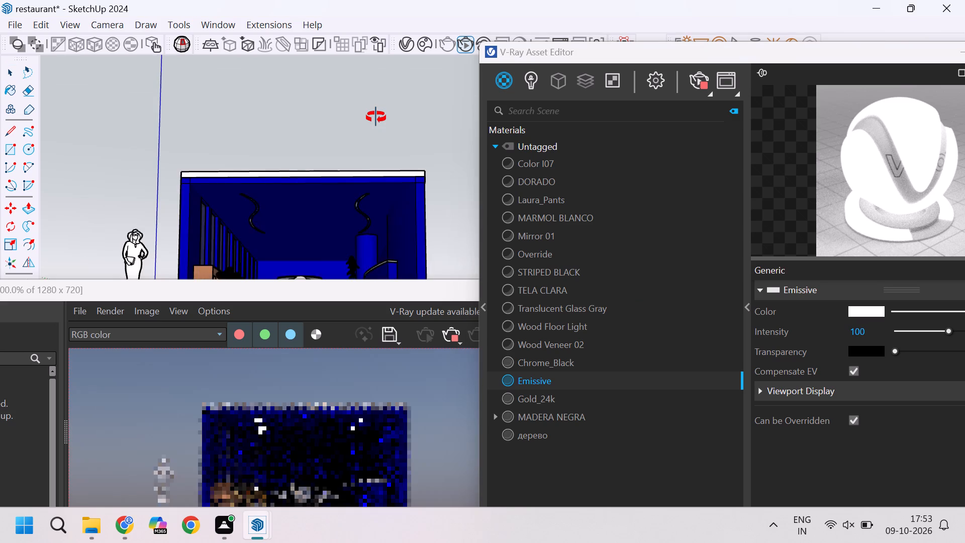
{"action": "middle_click_drag", "start_coordinate": [376, 117], "coordinate": [377, 115]}
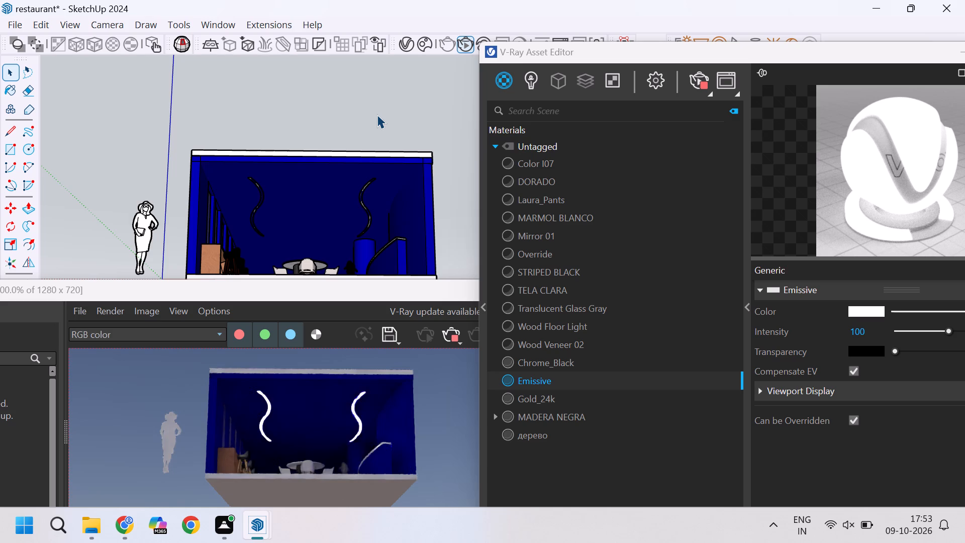
{"action": "middle_click_drag", "start_coordinate": [364, 138], "coordinate": [337, 249]}
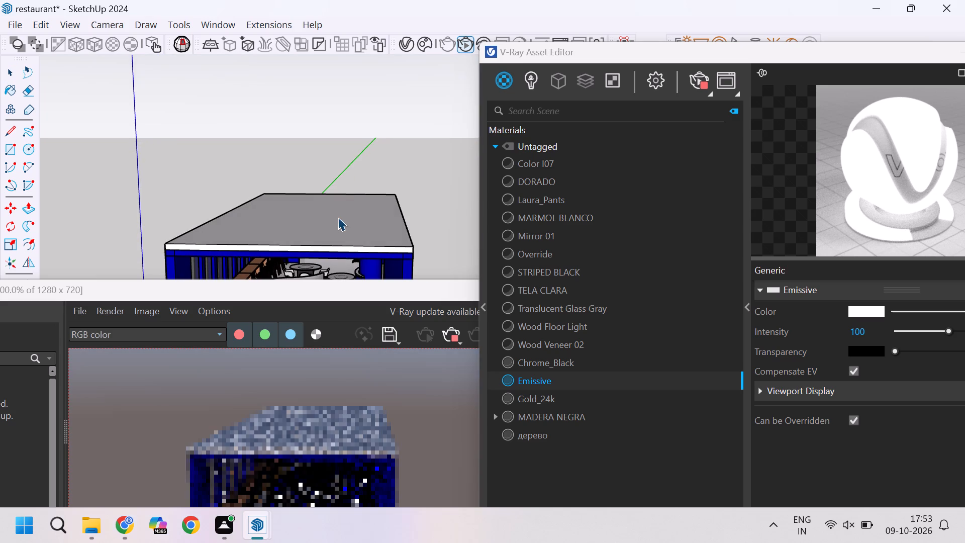
{"action": "scroll", "coordinate": [336, 194], "scroll_direction": "down", "scroll_amount": 8}
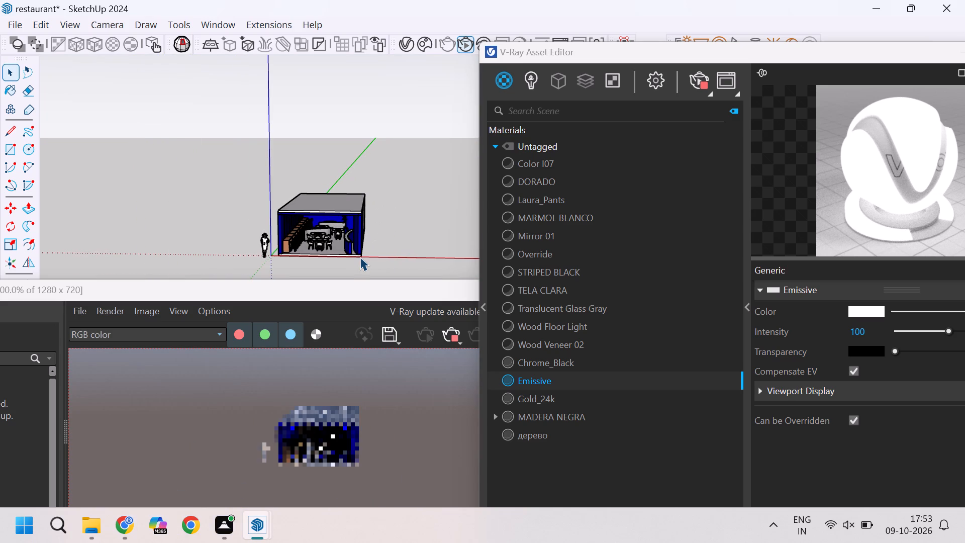
{"action": "left_click", "coordinate": [529, 88]}
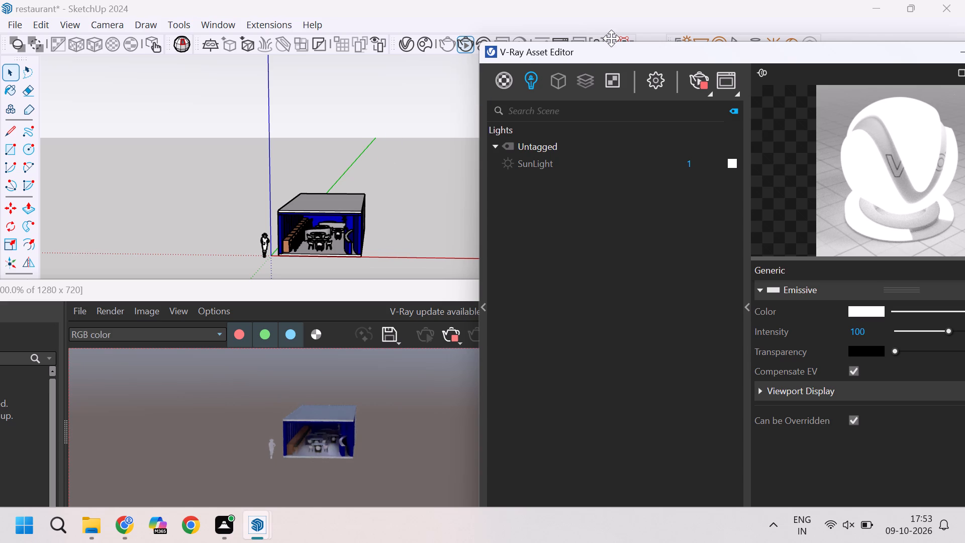
{"action": "left_click_drag", "start_coordinate": [623, 51], "coordinate": [579, 103]}
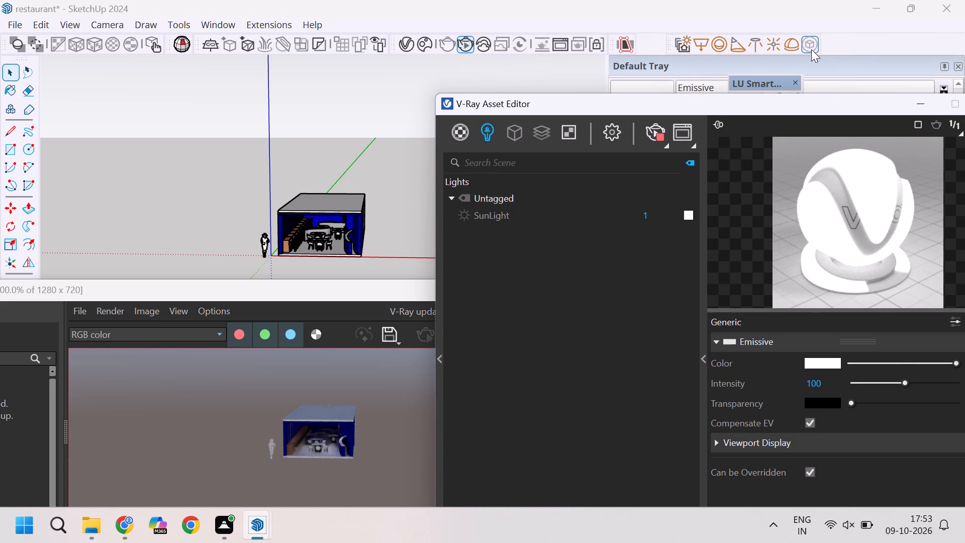
{"action": "left_click", "coordinate": [793, 48]}
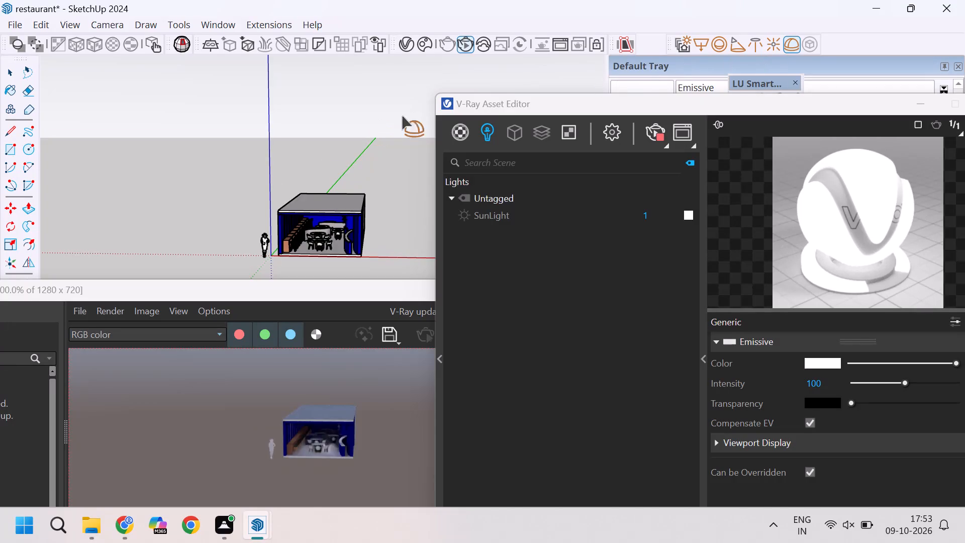
{"action": "scroll", "coordinate": [443, 205], "scroll_direction": "up", "scroll_amount": 3}
{"action": "scroll", "coordinate": [104, 154], "scroll_direction": "down", "scroll_amount": 8}
{"action": "scroll", "coordinate": [202, 183], "scroll_direction": "up", "scroll_amount": 5}
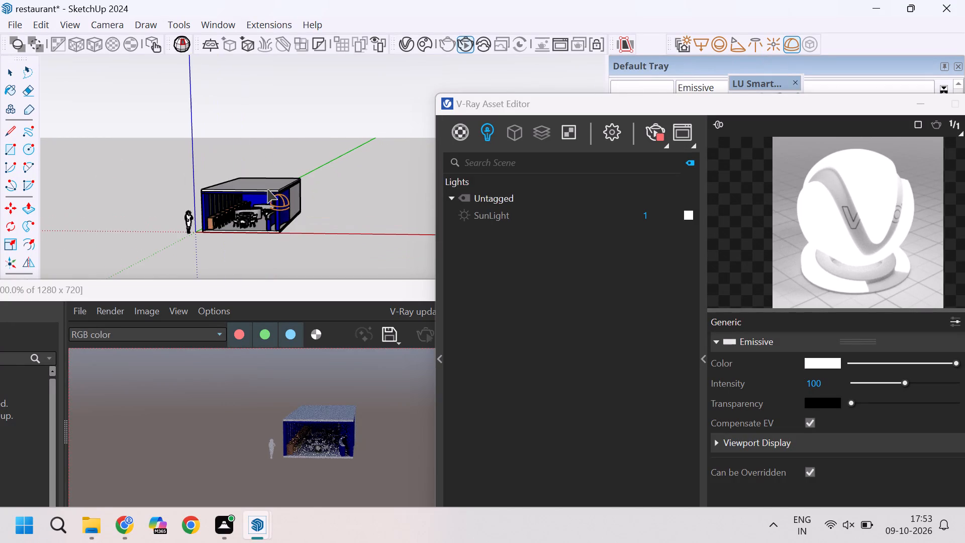
{"action": "scroll", "coordinate": [265, 189], "scroll_direction": "up", "scroll_amount": 5}
{"action": "scroll", "coordinate": [304, 205], "scroll_direction": "up", "scroll_amount": 6}
{"action": "scroll", "coordinate": [312, 208], "scroll_direction": "up", "scroll_amount": 18}
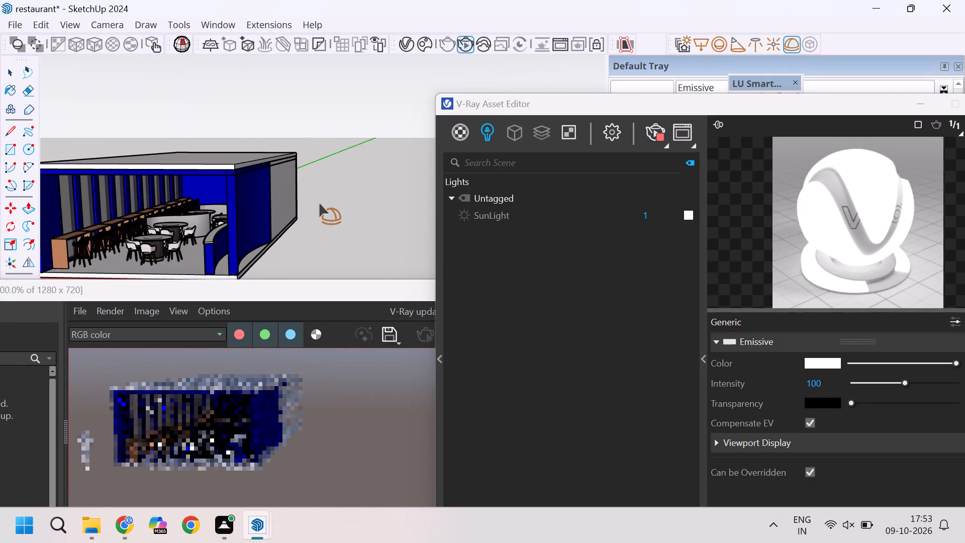
{"action": "scroll", "coordinate": [319, 203], "scroll_direction": "up", "scroll_amount": 14}
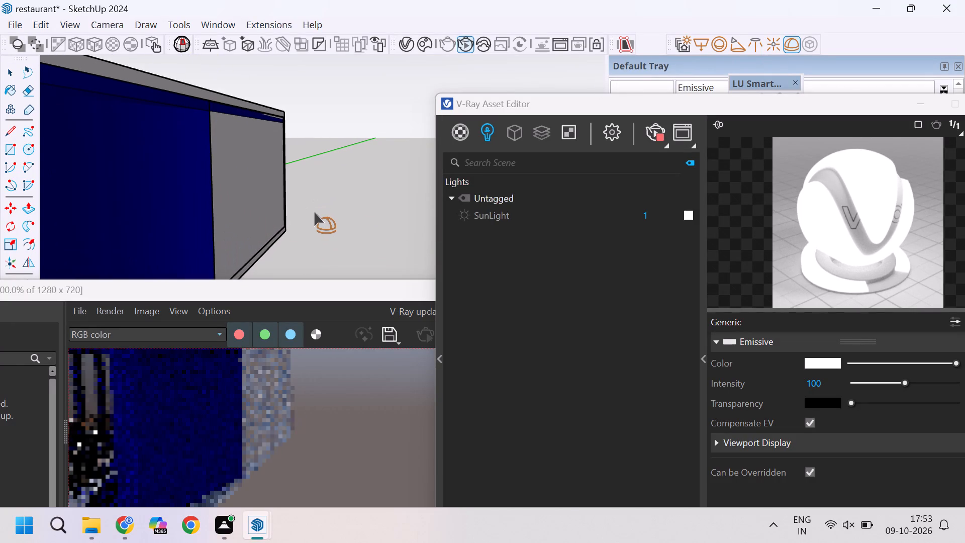
{"action": "left_click", "coordinate": [315, 212]}
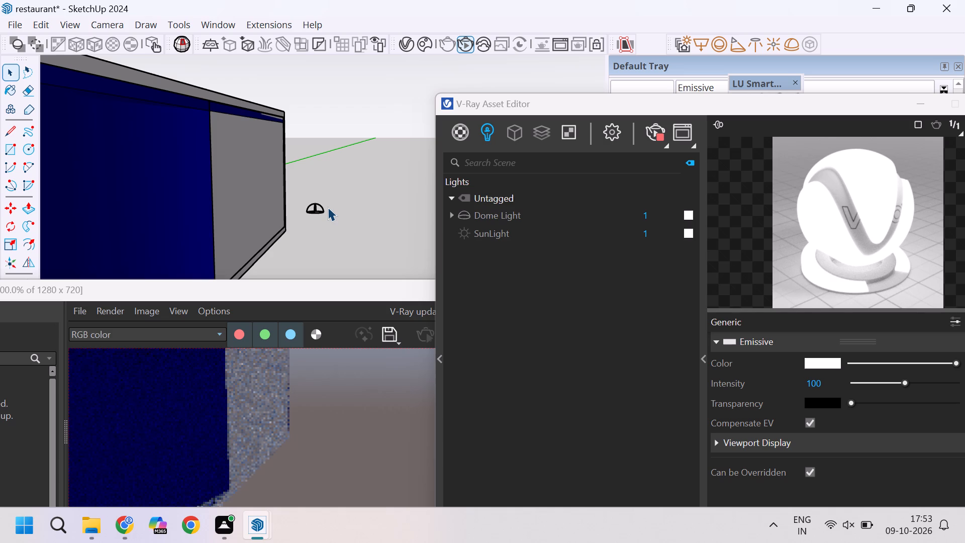
Select the new Dome Light beside the restaurant and set its intensity to 100.
{"action": "scroll", "coordinate": [310, 198], "scroll_direction": "down", "scroll_amount": 4}
{"action": "scroll", "coordinate": [313, 201], "scroll_direction": "up", "scroll_amount": 2}
{"action": "scroll", "coordinate": [324, 206], "scroll_direction": "down", "scroll_amount": 3}
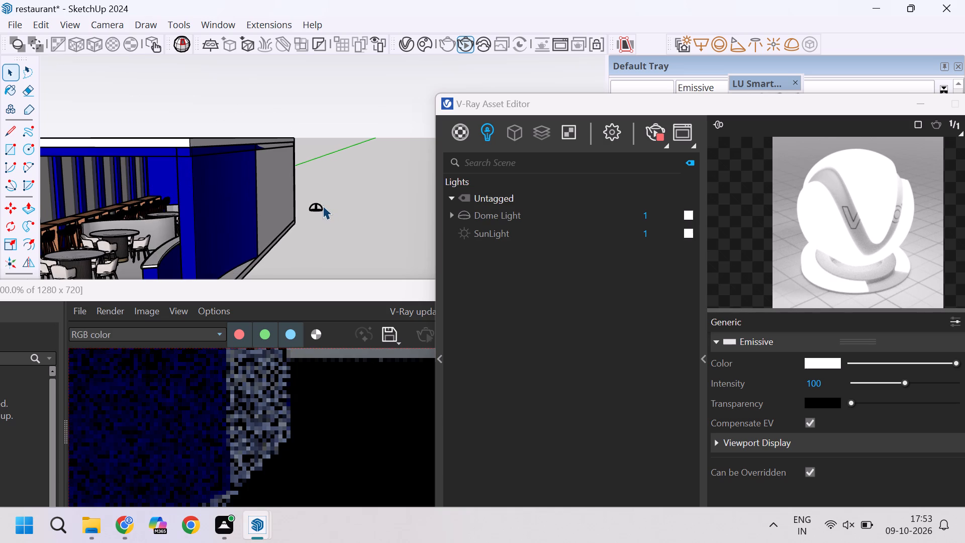
{"action": "scroll", "coordinate": [323, 206], "scroll_direction": "down", "scroll_amount": 6}
{"action": "scroll", "coordinate": [323, 206], "scroll_direction": "up", "scroll_amount": 4}
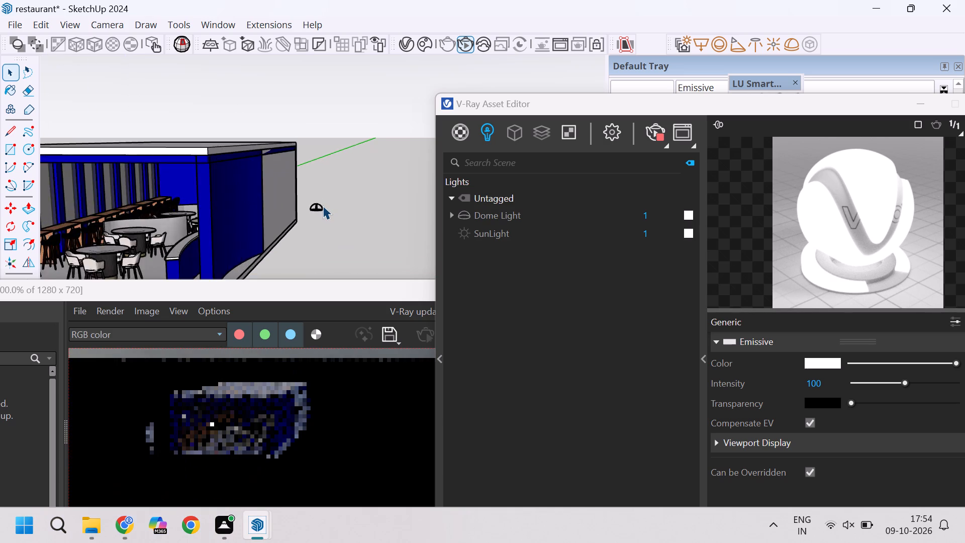
{"action": "scroll", "coordinate": [323, 206], "scroll_direction": "up", "scroll_amount": 13}
{"action": "left_click", "coordinate": [315, 205]}
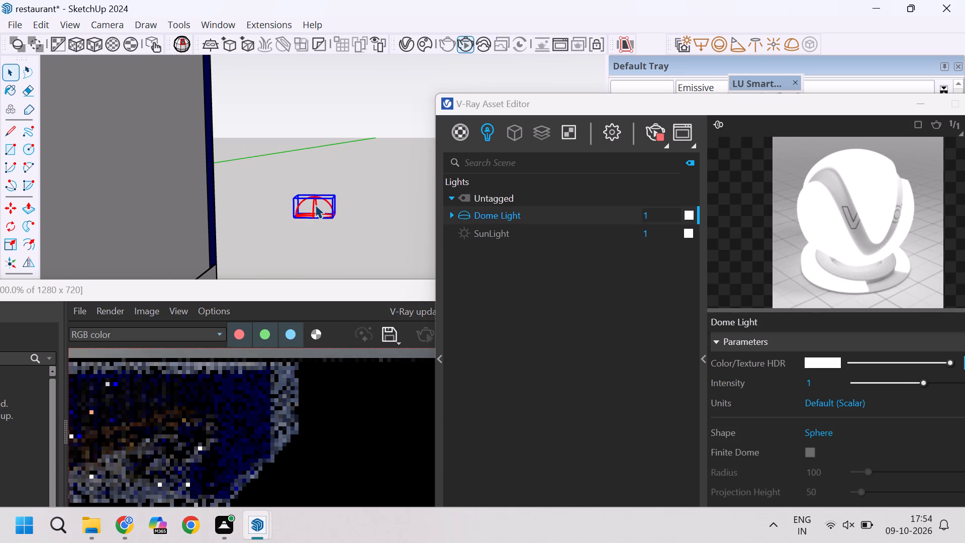
{"action": "left_click", "coordinate": [657, 216]}
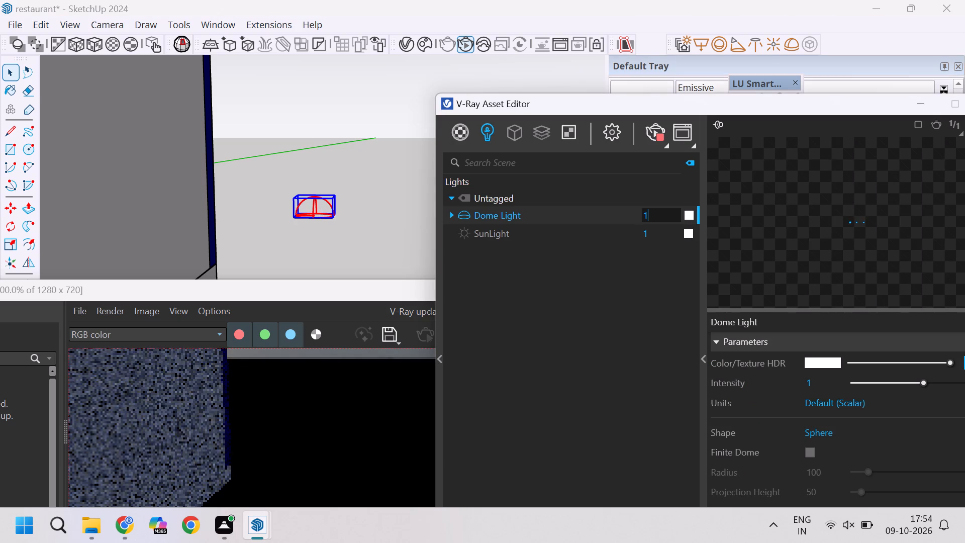
{"action": "type", "text": "00"}
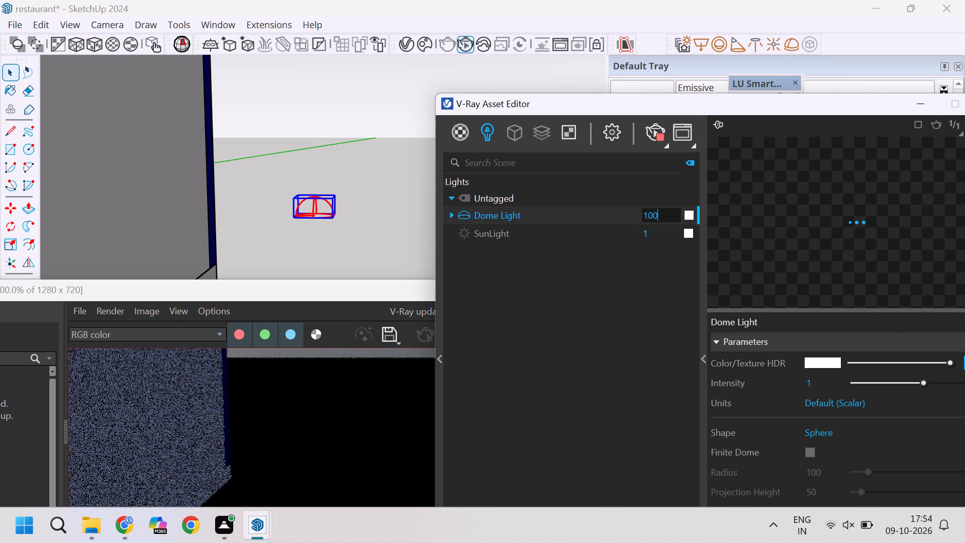
{"action": "key", "text": "Return"}
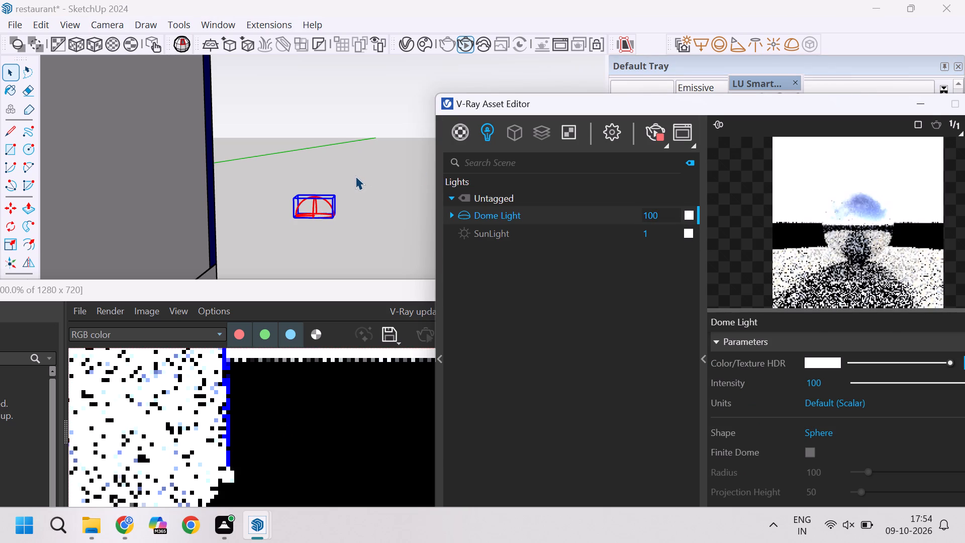
{"action": "scroll", "coordinate": [355, 176], "scroll_direction": "down", "scroll_amount": 9}
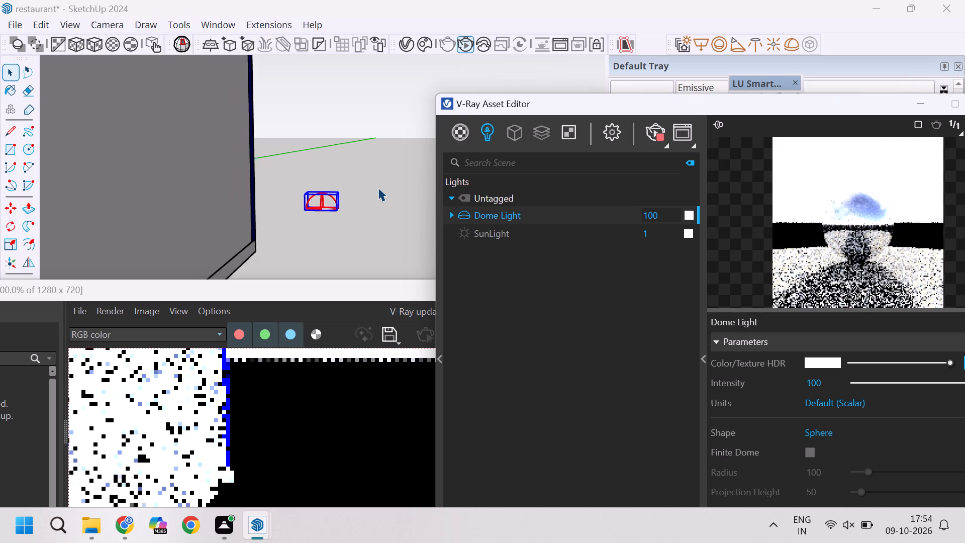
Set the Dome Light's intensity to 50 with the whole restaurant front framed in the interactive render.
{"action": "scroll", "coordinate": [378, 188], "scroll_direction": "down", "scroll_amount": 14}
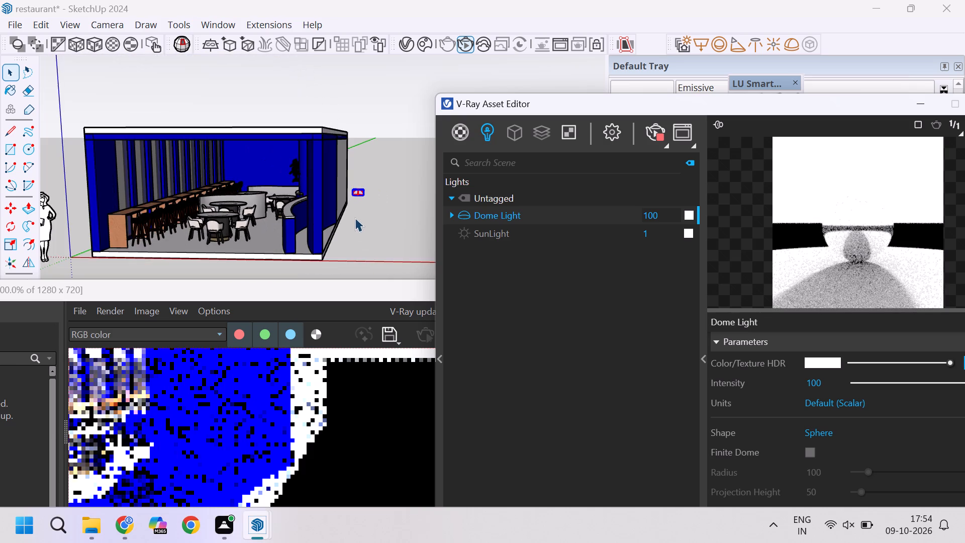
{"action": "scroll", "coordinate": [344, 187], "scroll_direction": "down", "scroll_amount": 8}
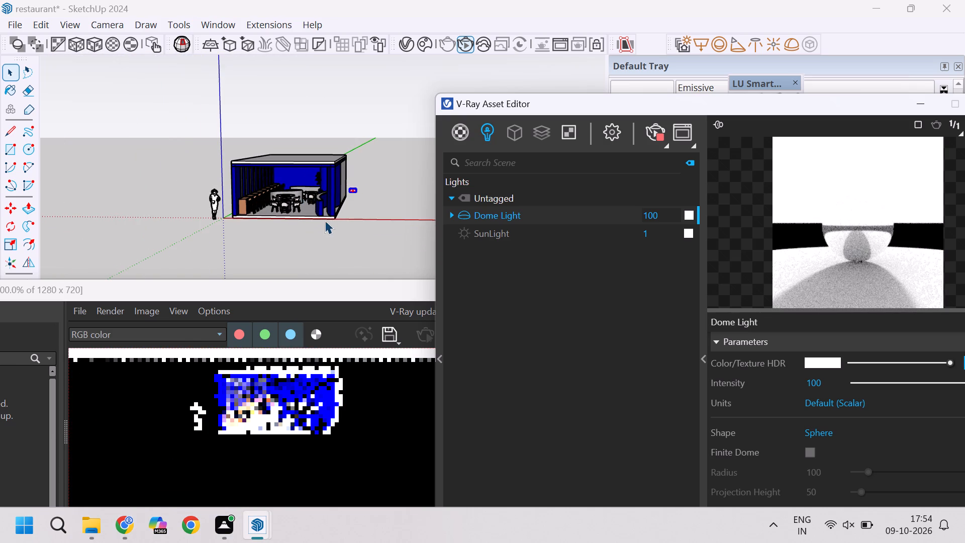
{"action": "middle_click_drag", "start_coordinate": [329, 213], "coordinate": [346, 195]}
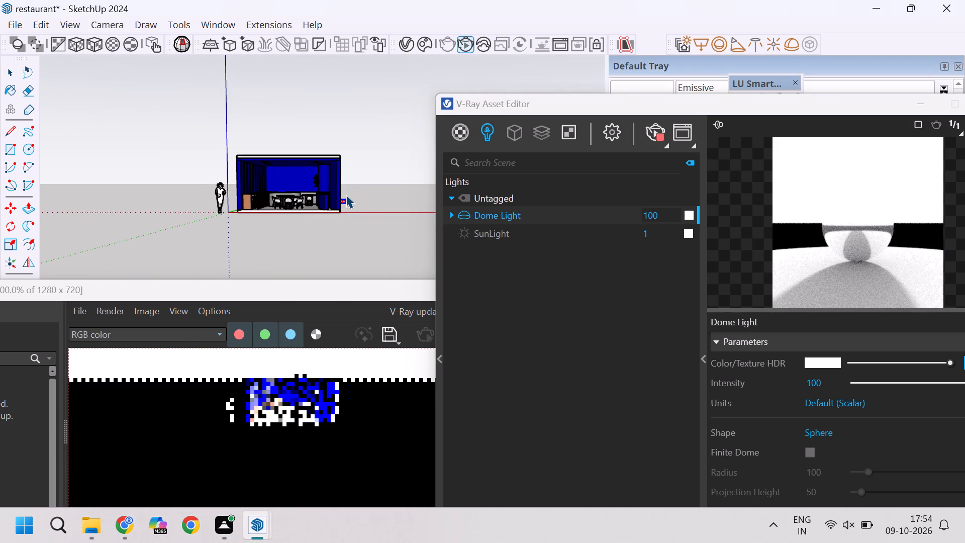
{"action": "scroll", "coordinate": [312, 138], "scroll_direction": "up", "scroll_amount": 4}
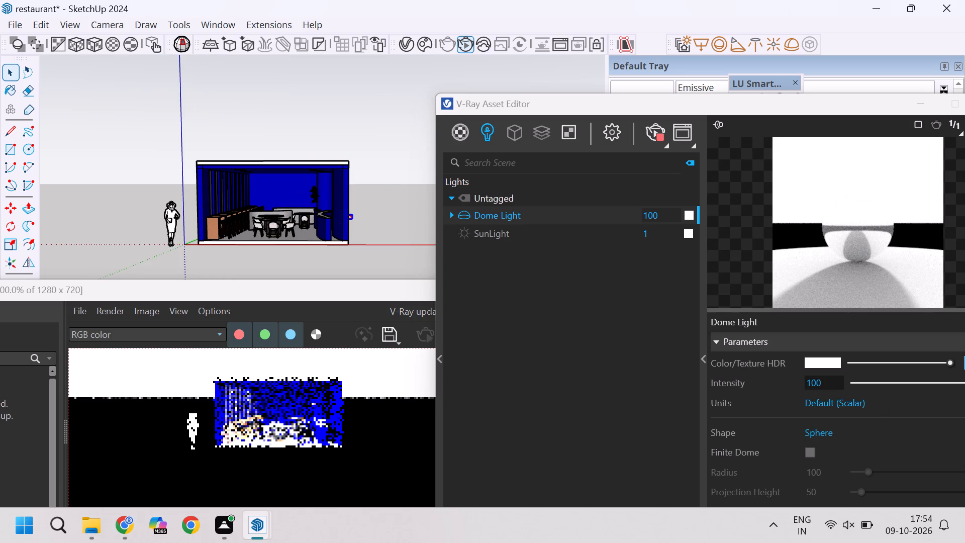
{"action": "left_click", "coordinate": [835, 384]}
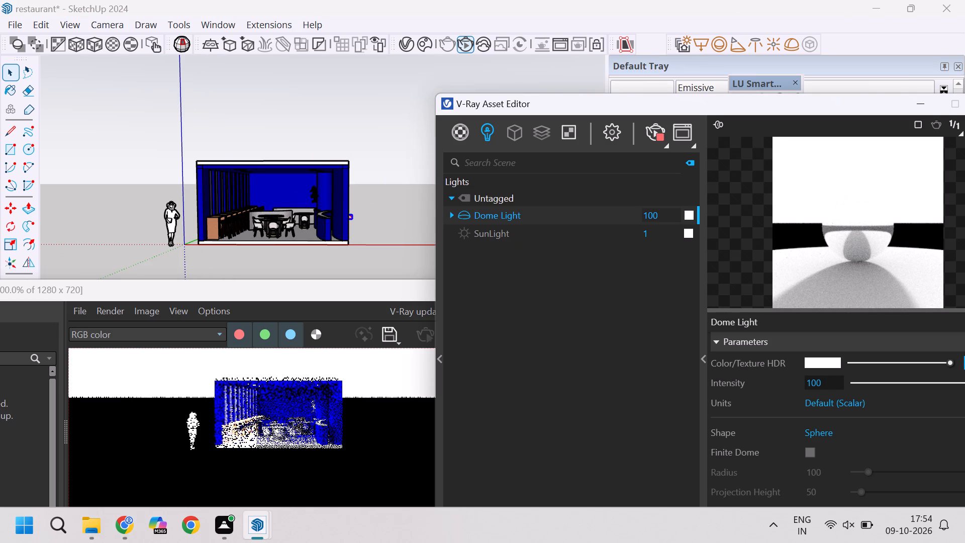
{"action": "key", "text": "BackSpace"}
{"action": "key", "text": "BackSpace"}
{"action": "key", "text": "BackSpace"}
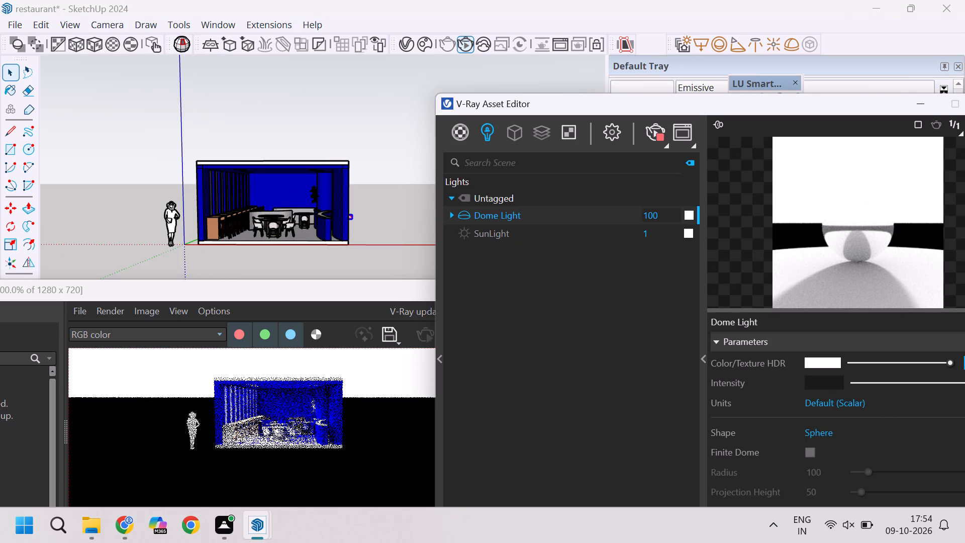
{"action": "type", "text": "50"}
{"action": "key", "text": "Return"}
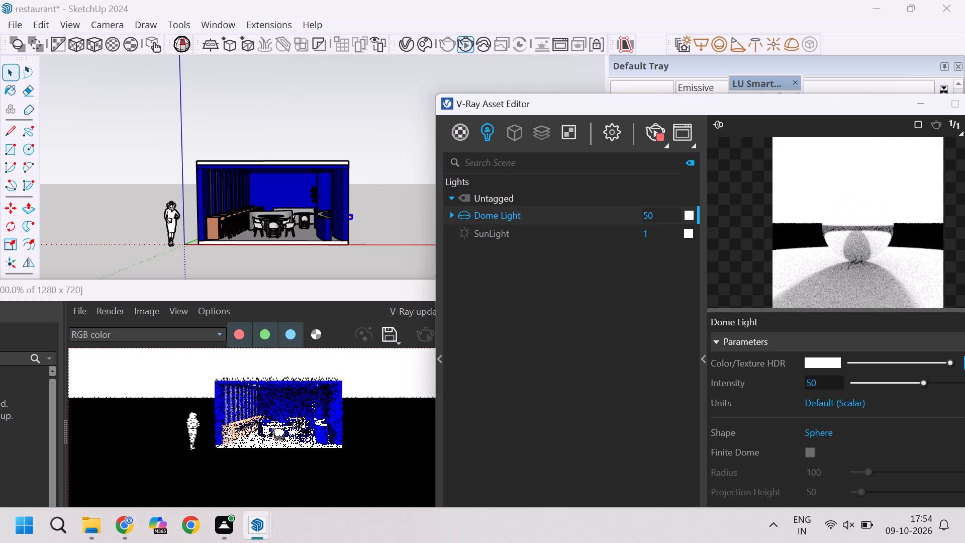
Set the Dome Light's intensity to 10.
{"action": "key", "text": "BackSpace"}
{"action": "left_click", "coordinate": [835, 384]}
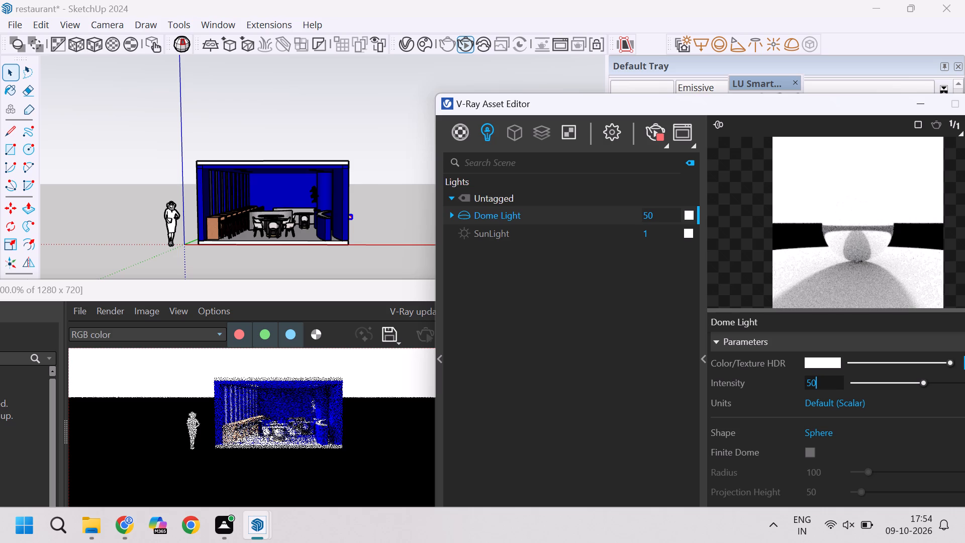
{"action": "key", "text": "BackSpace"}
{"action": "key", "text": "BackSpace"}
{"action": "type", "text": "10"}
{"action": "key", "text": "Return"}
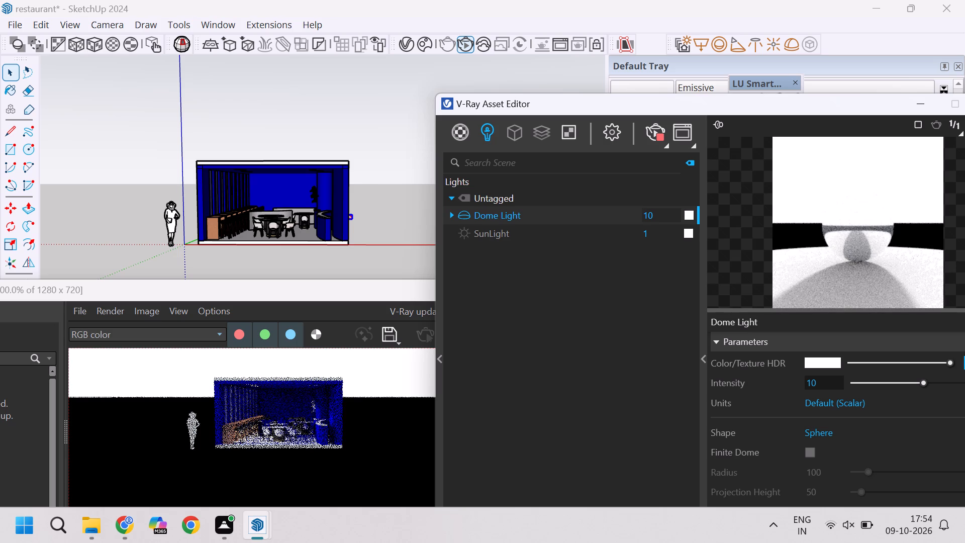
Delete the standing human scale figure beside the restaurant.
{"action": "left_click", "coordinate": [166, 210]}
{"action": "key", "text": "Delete"}
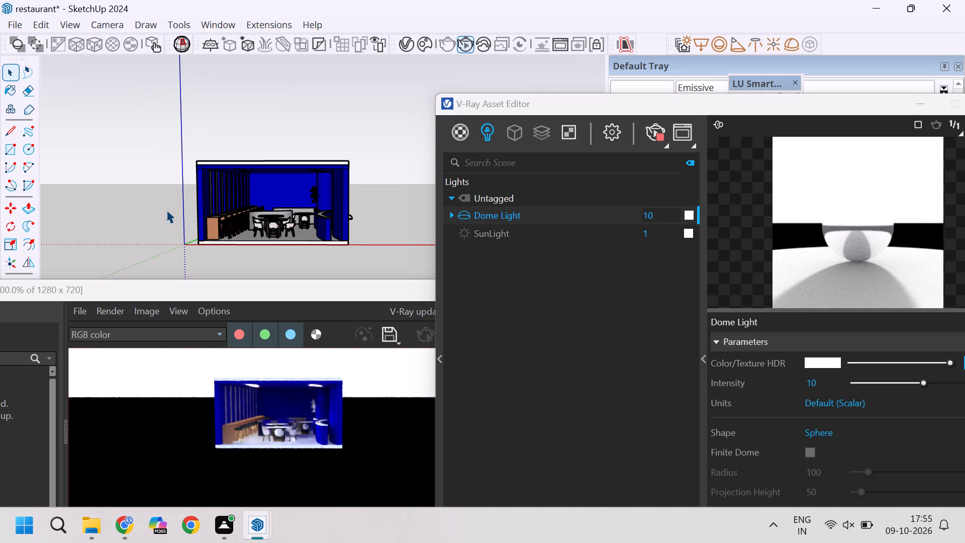
Check the interior closer up in the interactive render and set the Dome Light's intensity to 2.
{"action": "scroll", "coordinate": [273, 219], "scroll_direction": "up", "scroll_amount": 5}
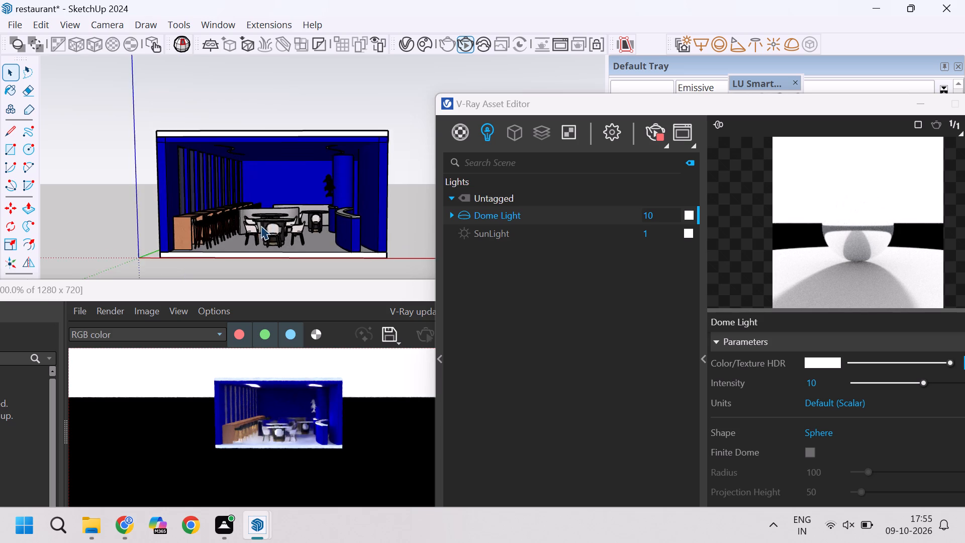
{"action": "scroll", "coordinate": [224, 188], "scroll_direction": "up", "scroll_amount": 1}
{"action": "middle_click_drag", "start_coordinate": [214, 198], "coordinate": [247, 190]}
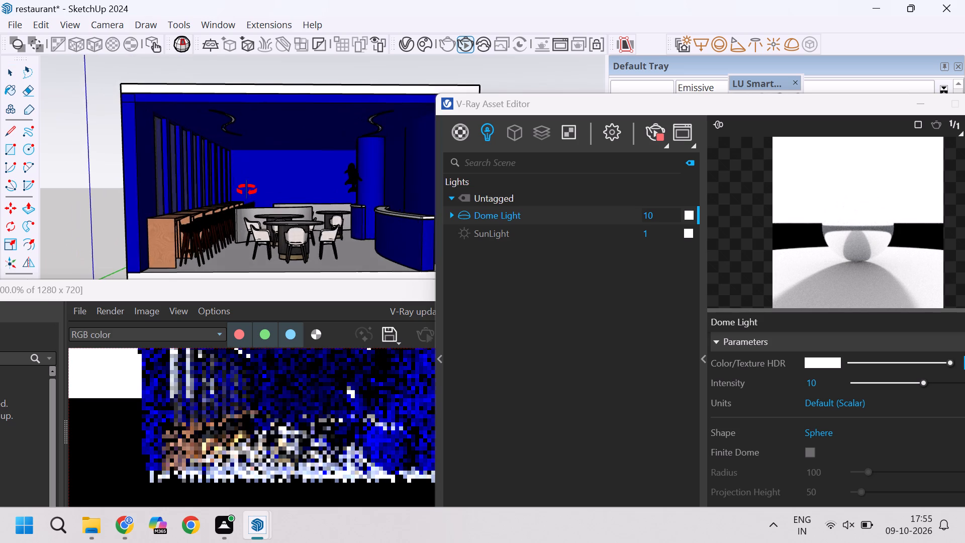
{"action": "middle_click_drag", "start_coordinate": [247, 190], "coordinate": [237, 190]}
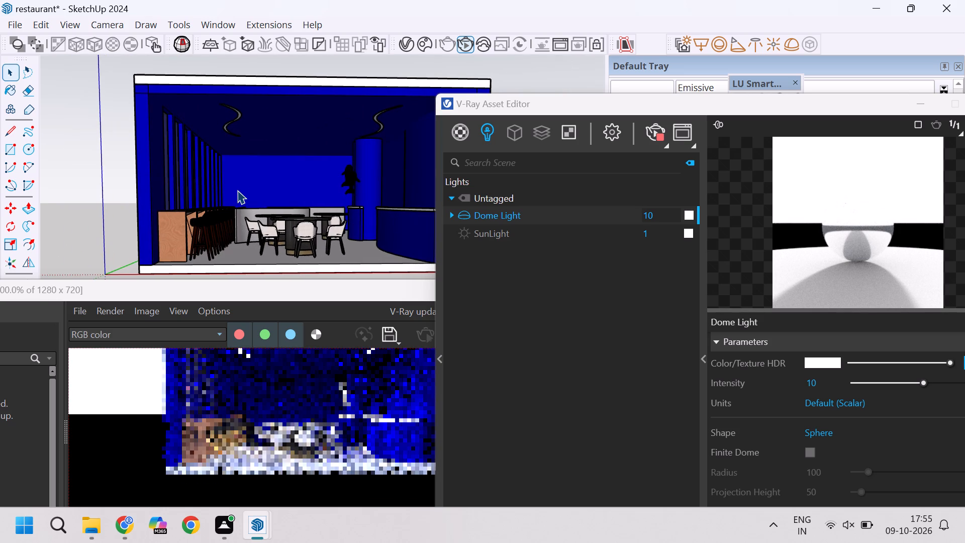
{"action": "scroll", "coordinate": [237, 190], "scroll_direction": "down", "scroll_amount": 1}
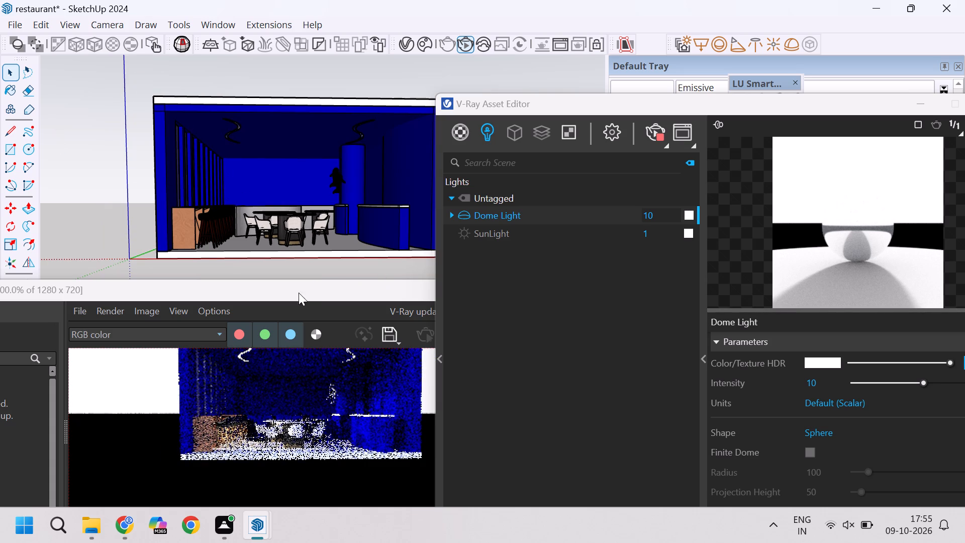
{"action": "scroll", "coordinate": [318, 243], "scroll_direction": "down", "scroll_amount": 2}
{"action": "scroll", "coordinate": [297, 224], "scroll_direction": "up", "scroll_amount": 1}
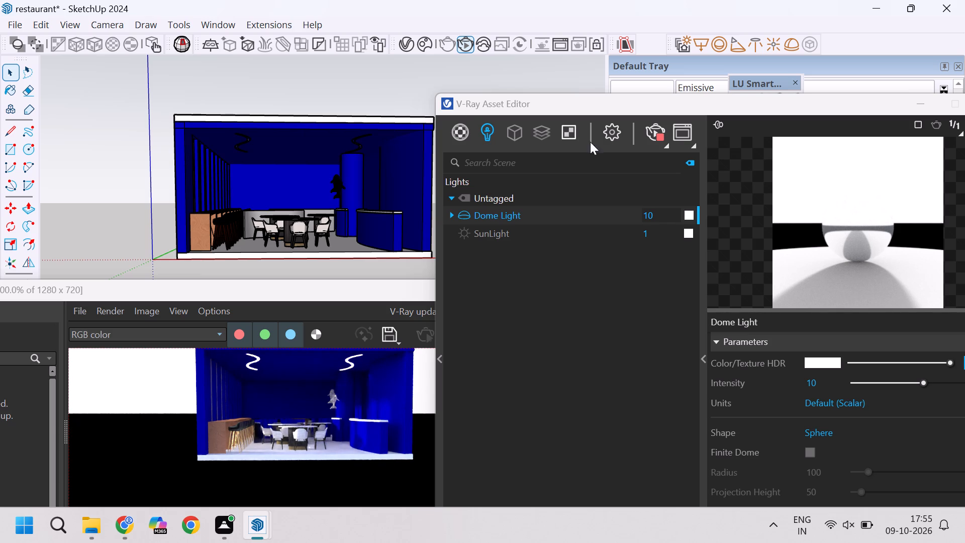
{"action": "left_click", "coordinate": [653, 218]}
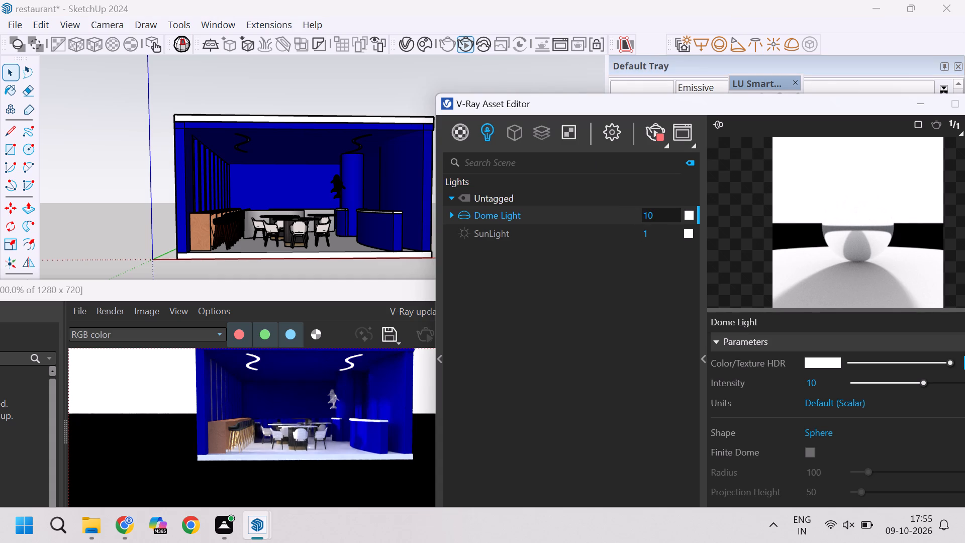
{"action": "key", "text": "BackSpace"}
{"action": "key", "text": "BackSpace"}
{"action": "key", "text": "2"}
{"action": "key", "text": "Return"}
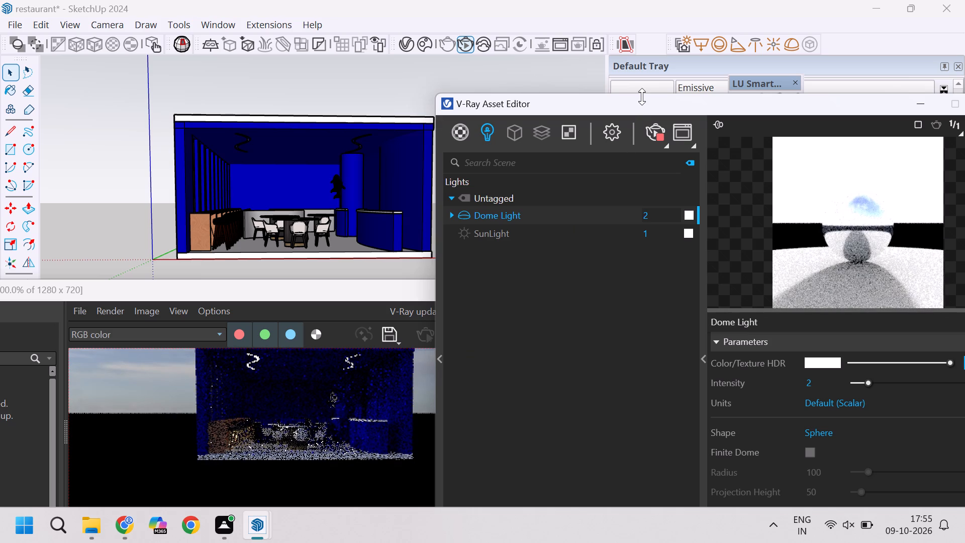
Open the Dome Light's HDR texture bitmap and examine its preview in Environment and 3D modes.
{"action": "left_click_drag", "start_coordinate": [630, 107], "coordinate": [558, 104]}
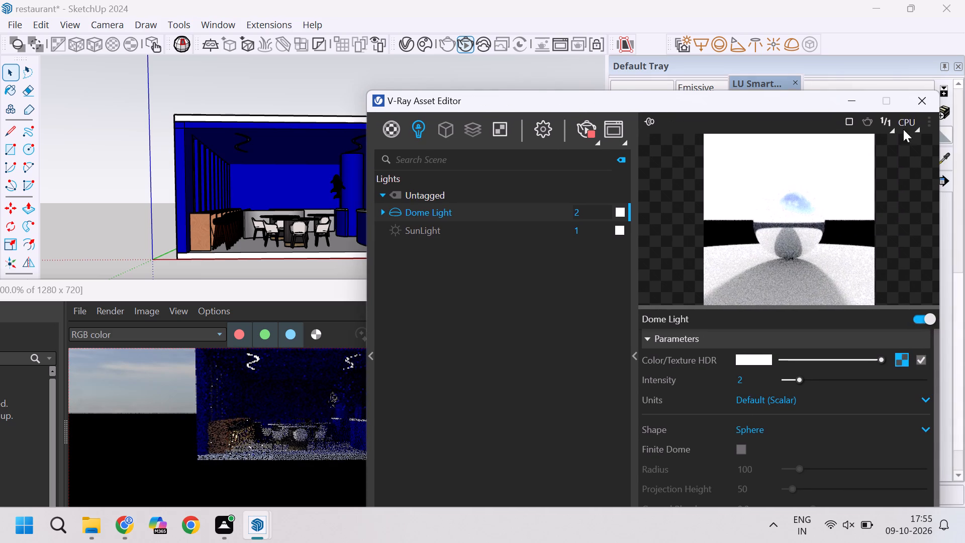
{"action": "left_click", "coordinate": [899, 355]}
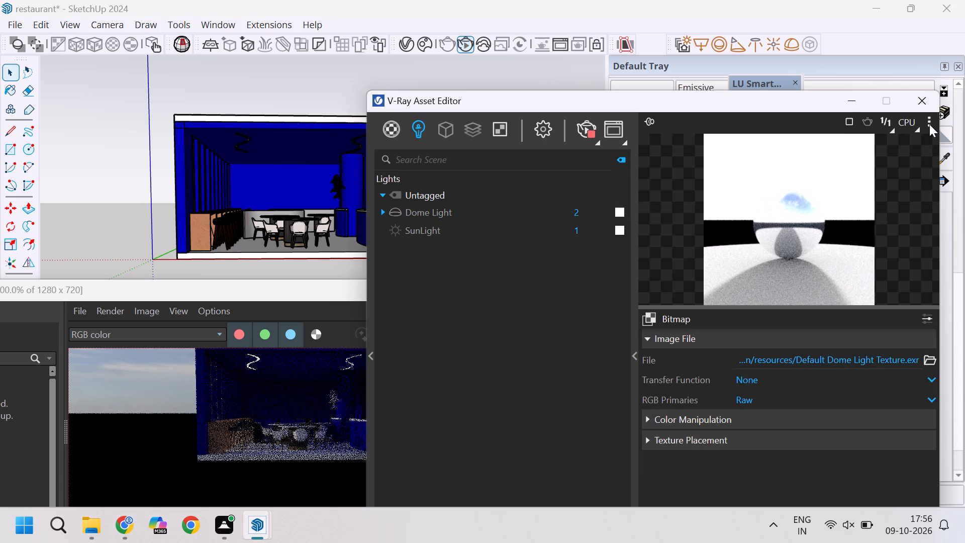
{"action": "left_click", "coordinate": [929, 123]}
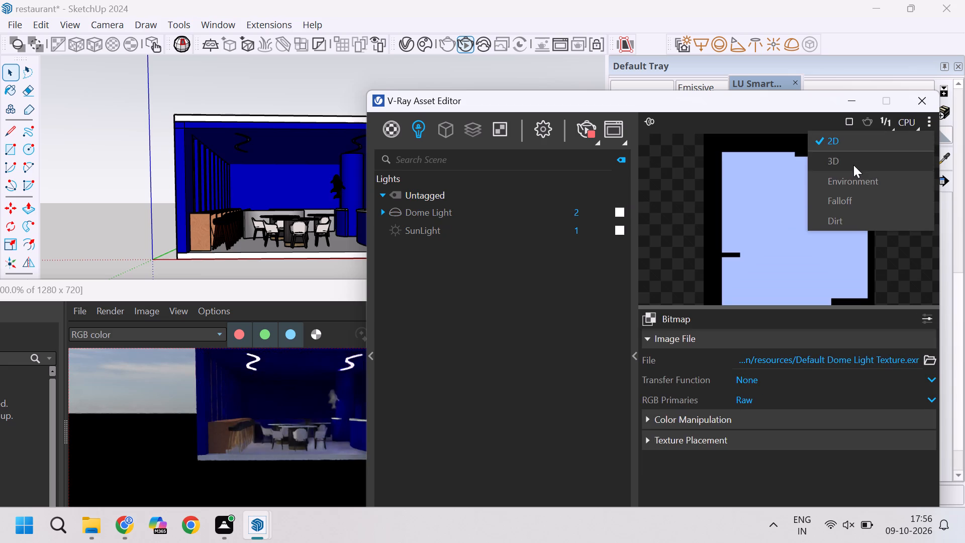
{"action": "left_click", "coordinate": [859, 181]}
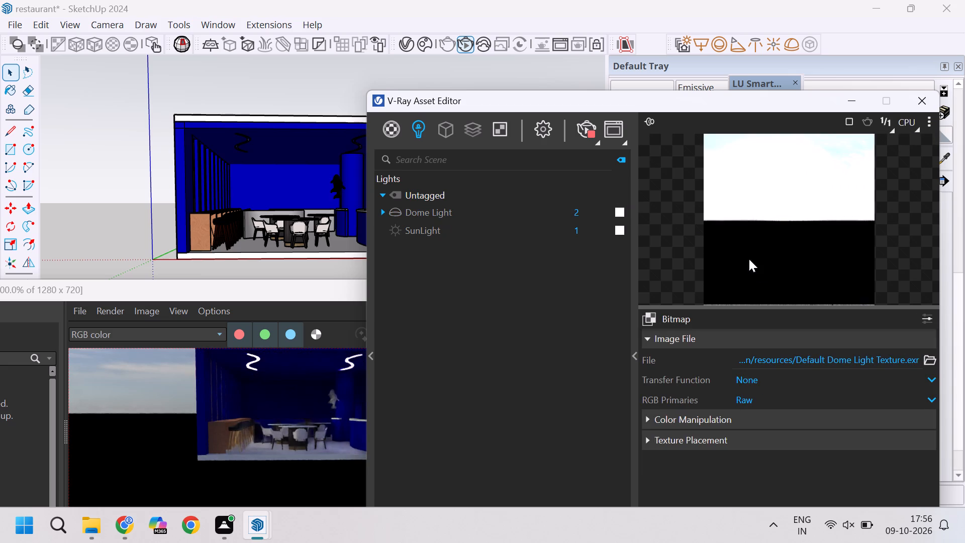
{"action": "left_click", "coordinate": [927, 123]}
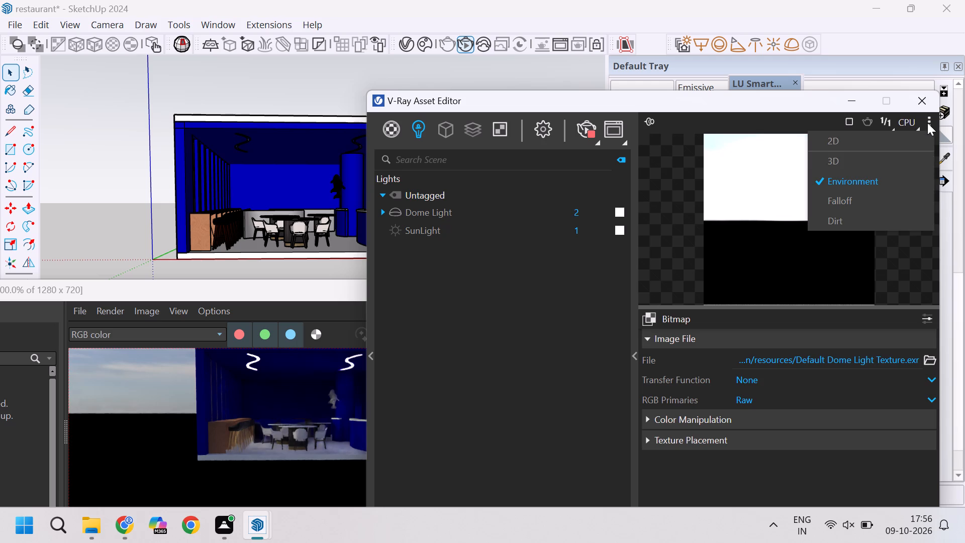
{"action": "left_click", "coordinate": [876, 164]}
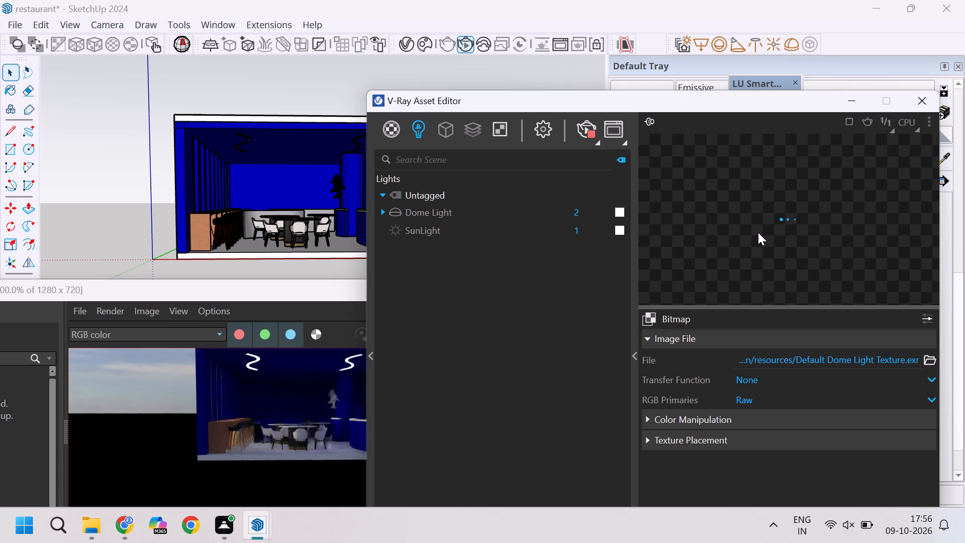
{"action": "left_click", "coordinate": [927, 122]}
{"action": "left_click", "coordinate": [851, 184]}
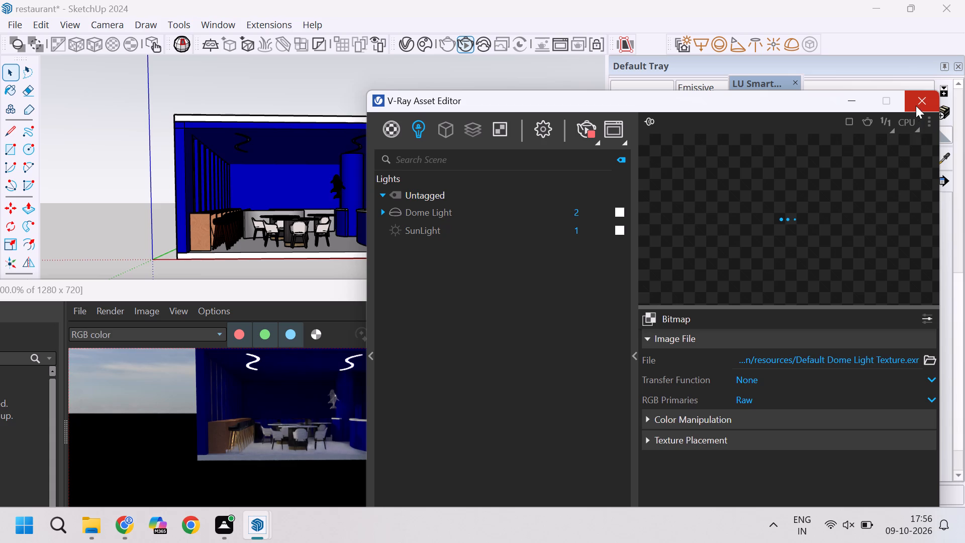
Minimize the V-Ray Asset Editor and the render window to clear the restaurant model view.
{"action": "left_click", "coordinate": [861, 100]}
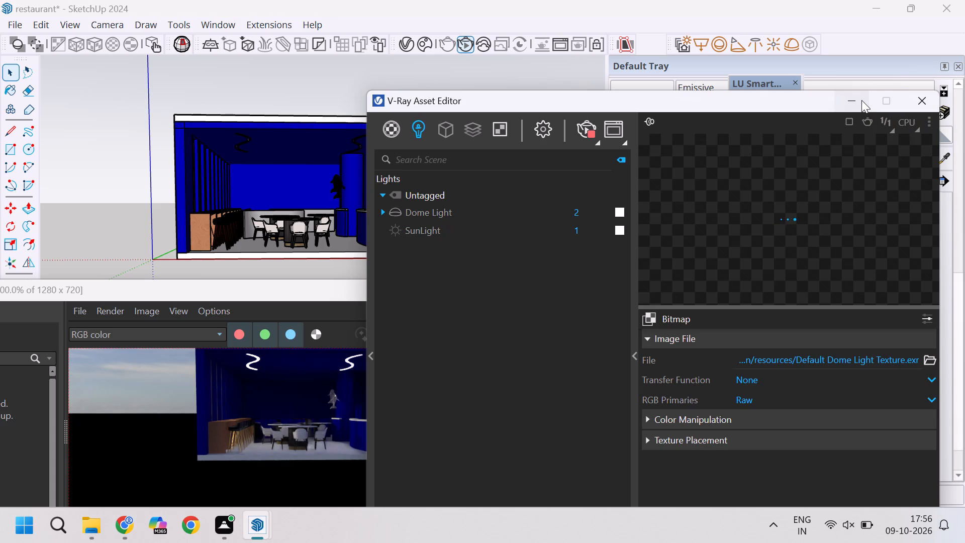
{"action": "left_click", "coordinate": [645, 291]}
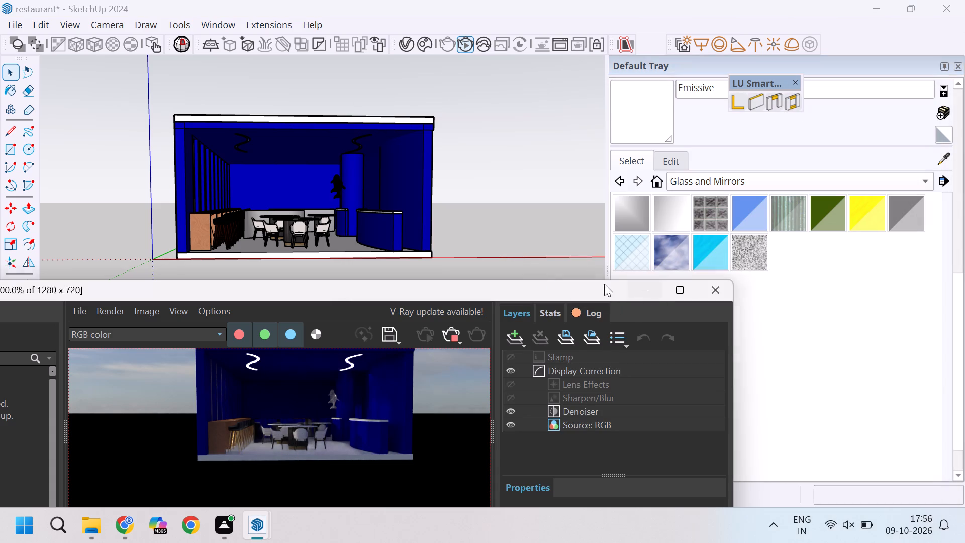
{"action": "scroll", "coordinate": [381, 161], "scroll_direction": "up", "scroll_amount": 3}
{"action": "scroll", "coordinate": [461, 308], "scroll_direction": "down", "scroll_amount": 5}
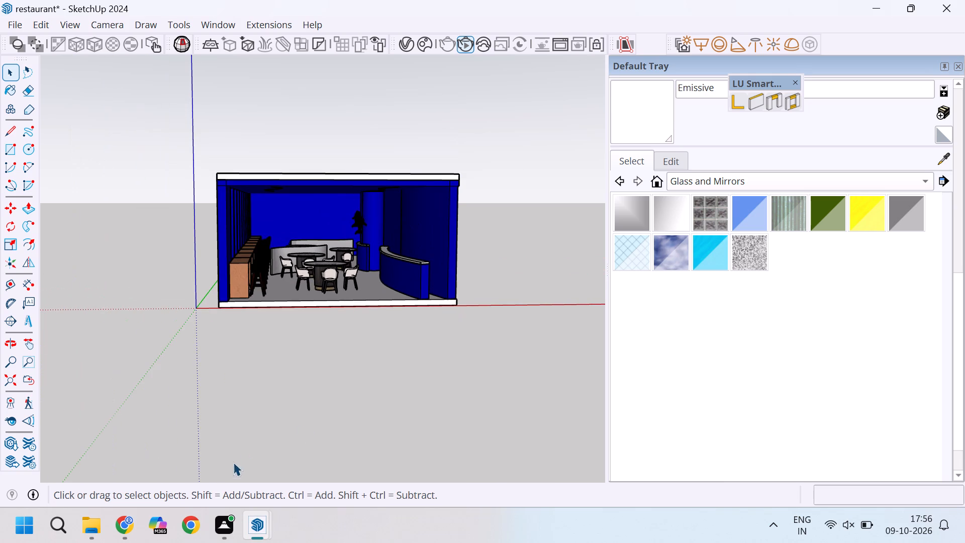
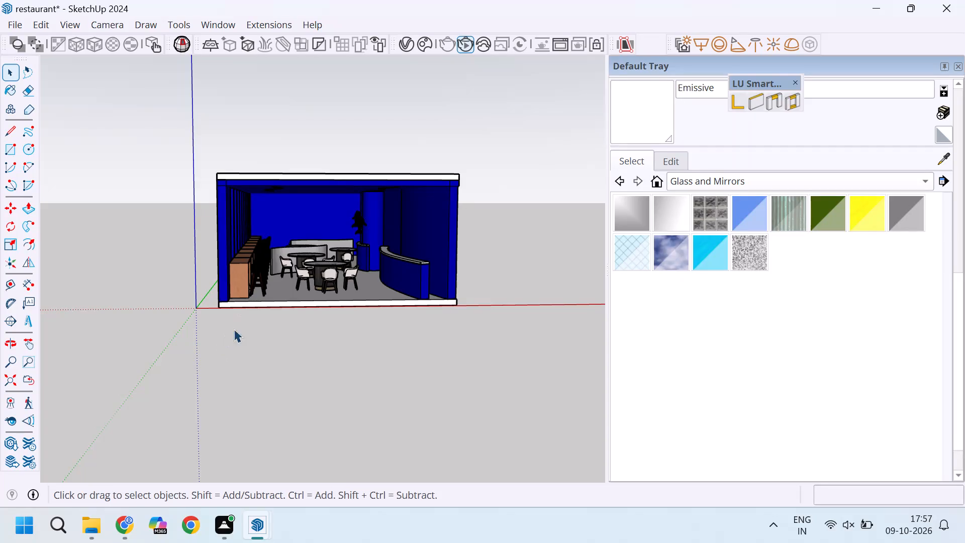
Examine the restaurant interior from its open front, including the bar counter, dining tables, curved partitions and ceiling strips.
{"action": "scroll", "coordinate": [331, 173], "scroll_direction": "down", "scroll_amount": 2}
{"action": "scroll", "coordinate": [390, 251], "scroll_direction": "up", "scroll_amount": 3}
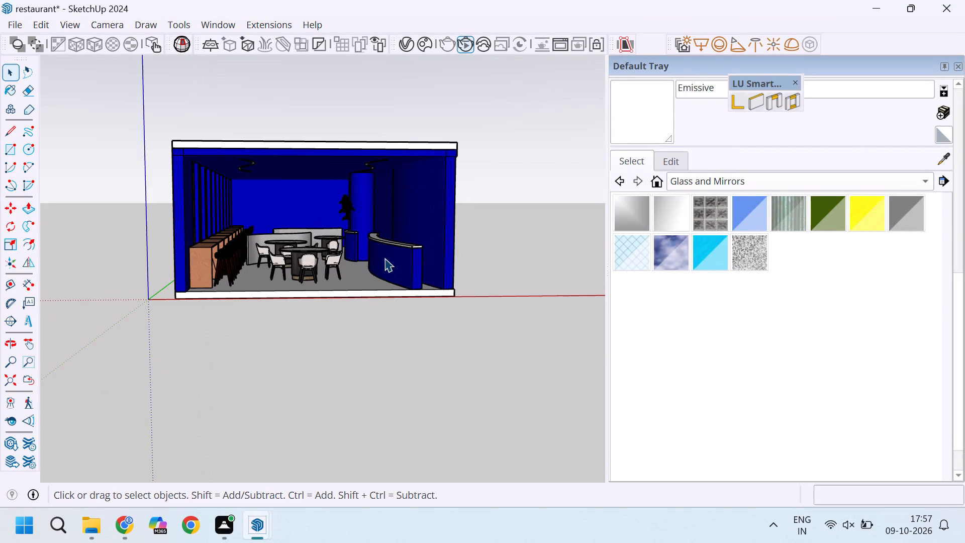
{"action": "middle_click_drag", "start_coordinate": [383, 264], "coordinate": [353, 264]}
{"action": "scroll", "coordinate": [353, 264], "scroll_direction": "up", "scroll_amount": 3}
{"action": "scroll", "coordinate": [232, 239], "scroll_direction": "up", "scroll_amount": 1}
{"action": "middle_click_drag", "start_coordinate": [232, 239], "coordinate": [279, 240]}
{"action": "scroll", "coordinate": [264, 248], "scroll_direction": "up", "scroll_amount": 4}
{"action": "middle_click_drag", "start_coordinate": [350, 289], "coordinate": [334, 289]}
{"action": "scroll", "coordinate": [338, 289], "scroll_direction": "down", "scroll_amount": 4}
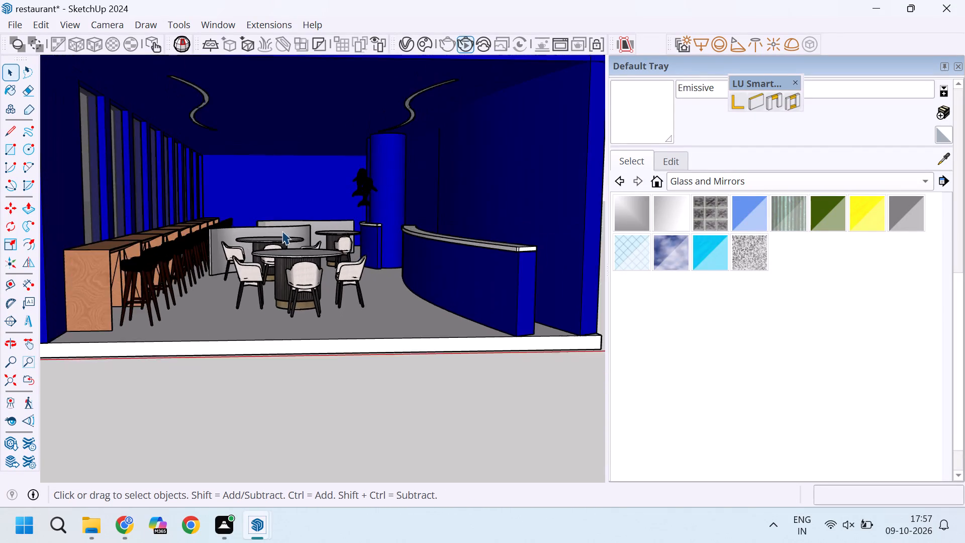
{"action": "scroll", "coordinate": [274, 216], "scroll_direction": "up", "scroll_amount": 4}
{"action": "scroll", "coordinate": [264, 201], "scroll_direction": "down", "scroll_amount": 3}
{"action": "scroll", "coordinate": [314, 252], "scroll_direction": "up", "scroll_amount": 3}
{"action": "scroll", "coordinate": [358, 295], "scroll_direction": "down", "scroll_amount": 4}
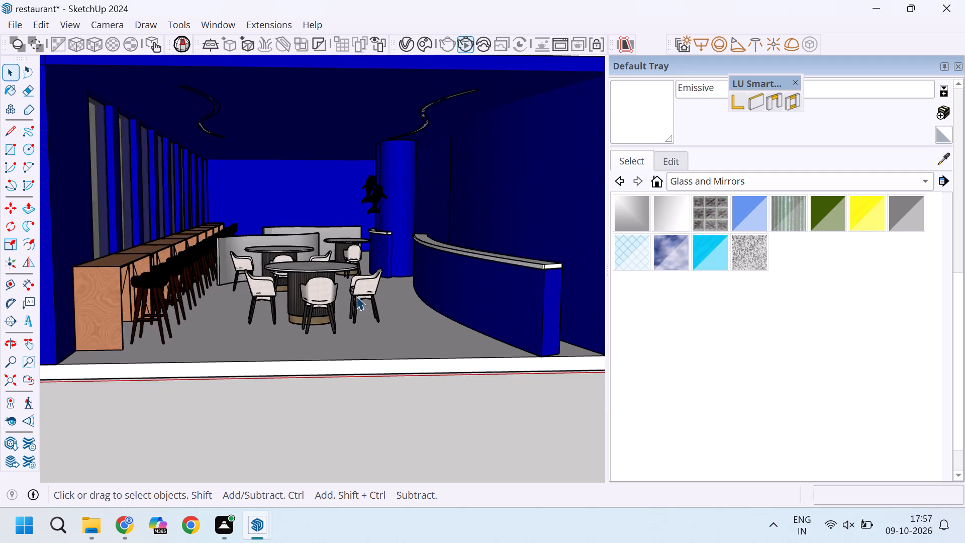
{"action": "scroll", "coordinate": [356, 296], "scroll_direction": "down", "scroll_amount": 4}
{"action": "scroll", "coordinate": [301, 248], "scroll_direction": "up", "scroll_amount": 4}
{"action": "middle_click_drag", "start_coordinate": [329, 246], "coordinate": [316, 246]}
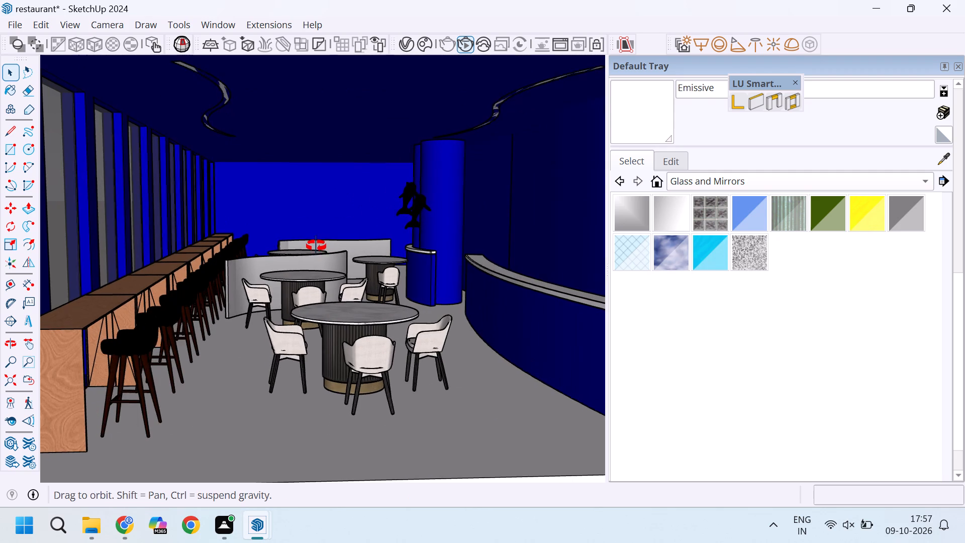
{"action": "middle_click_drag", "start_coordinate": [316, 246], "coordinate": [322, 240]}
{"action": "scroll", "coordinate": [322, 240], "scroll_direction": "down", "scroll_amount": 4}
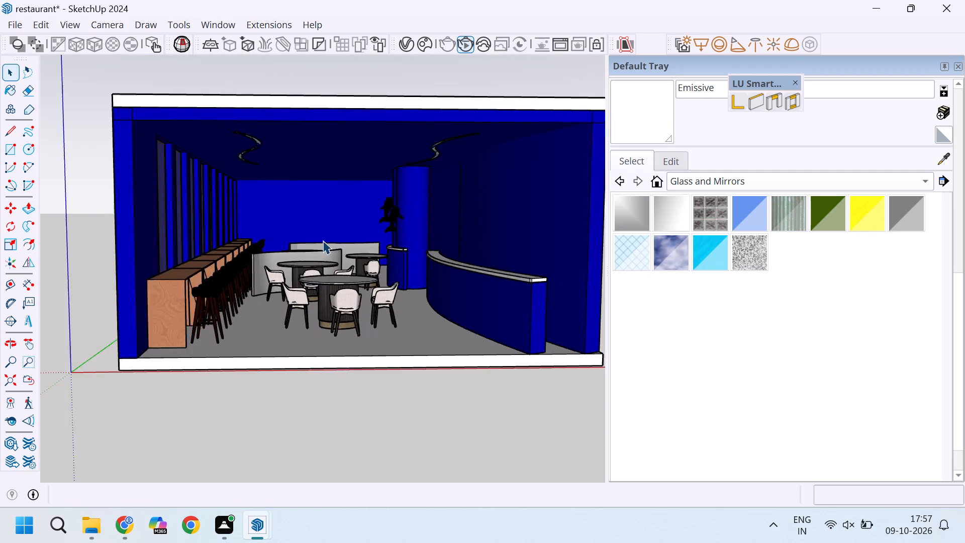
{"action": "scroll", "coordinate": [323, 240], "scroll_direction": "down", "scroll_amount": 2}
{"action": "scroll", "coordinate": [344, 252], "scroll_direction": "up", "scroll_amount": 3}
{"action": "middle_click_drag", "start_coordinate": [352, 263], "coordinate": [342, 263]}
{"action": "scroll", "coordinate": [275, 235], "scroll_direction": "up", "scroll_amount": 3}
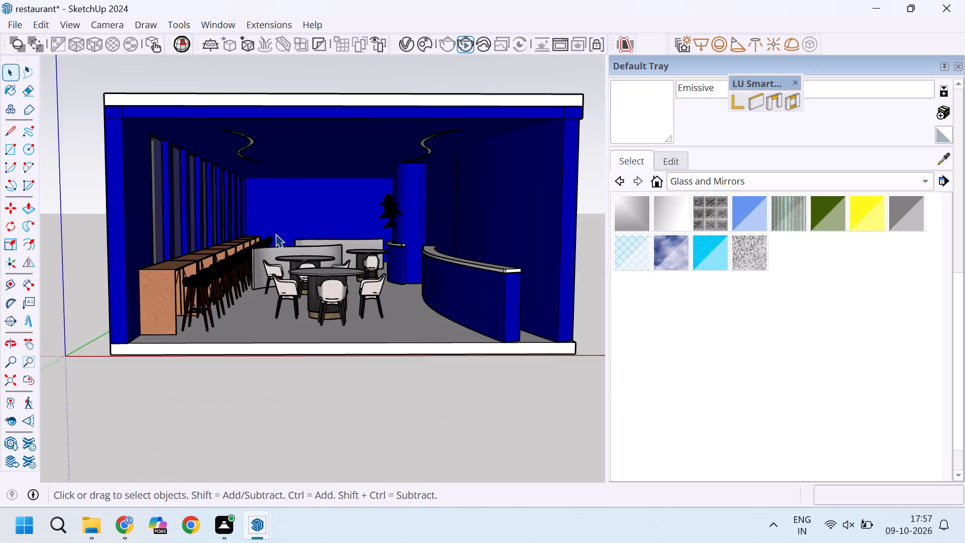
{"action": "scroll", "coordinate": [276, 232], "scroll_direction": "up", "scroll_amount": 1}
{"action": "scroll", "coordinate": [301, 229], "scroll_direction": "down", "scroll_amount": 2}
{"action": "scroll", "coordinate": [367, 263], "scroll_direction": "up", "scroll_amount": 1}
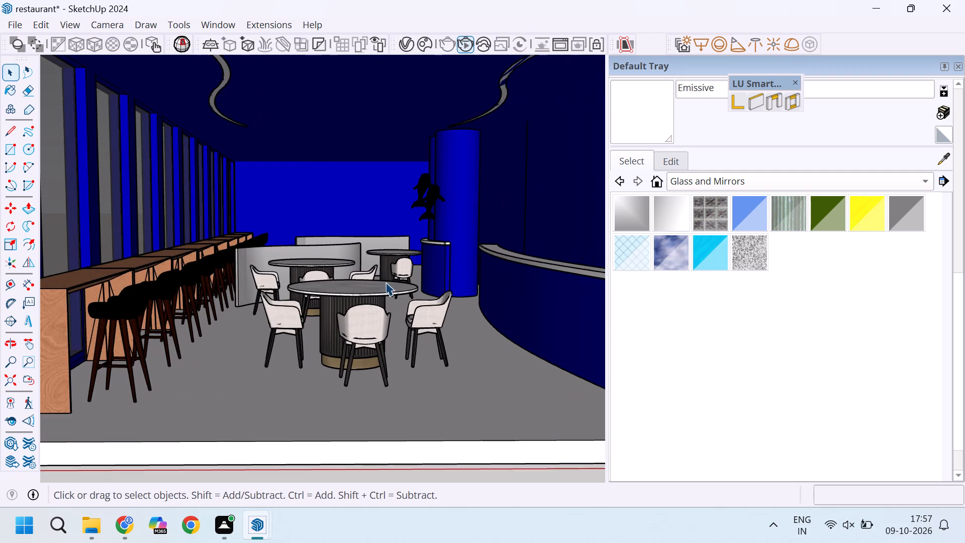
{"action": "scroll", "coordinate": [385, 282], "scroll_direction": "down", "scroll_amount": 2}
{"action": "scroll", "coordinate": [349, 278], "scroll_direction": "up", "scroll_amount": 6}
{"action": "scroll", "coordinate": [312, 271], "scroll_direction": "down", "scroll_amount": 7}
{"action": "scroll", "coordinate": [336, 300], "scroll_direction": "up", "scroll_amount": 2}
{"action": "scroll", "coordinate": [337, 302], "scroll_direction": "down", "scroll_amount": 3}
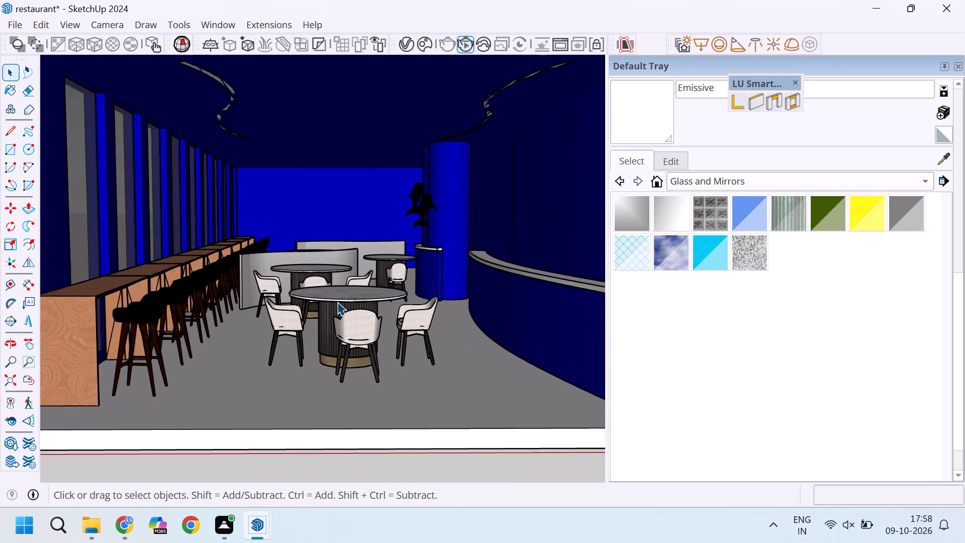
{"action": "scroll", "coordinate": [337, 302], "scroll_direction": "down", "scroll_amount": 2}
{"action": "scroll", "coordinate": [346, 257], "scroll_direction": "up", "scroll_amount": 1}
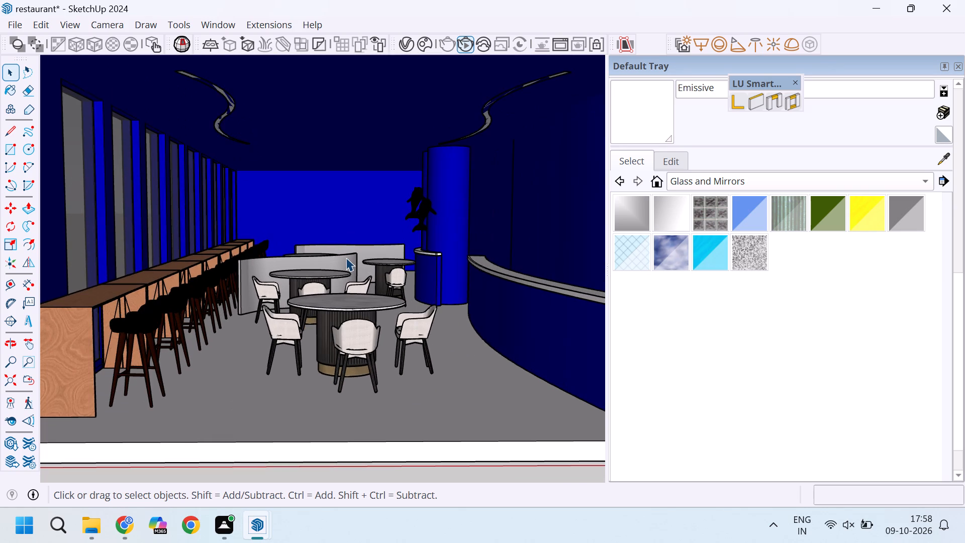
{"action": "scroll", "coordinate": [331, 231], "scroll_direction": "up", "scroll_amount": 2}
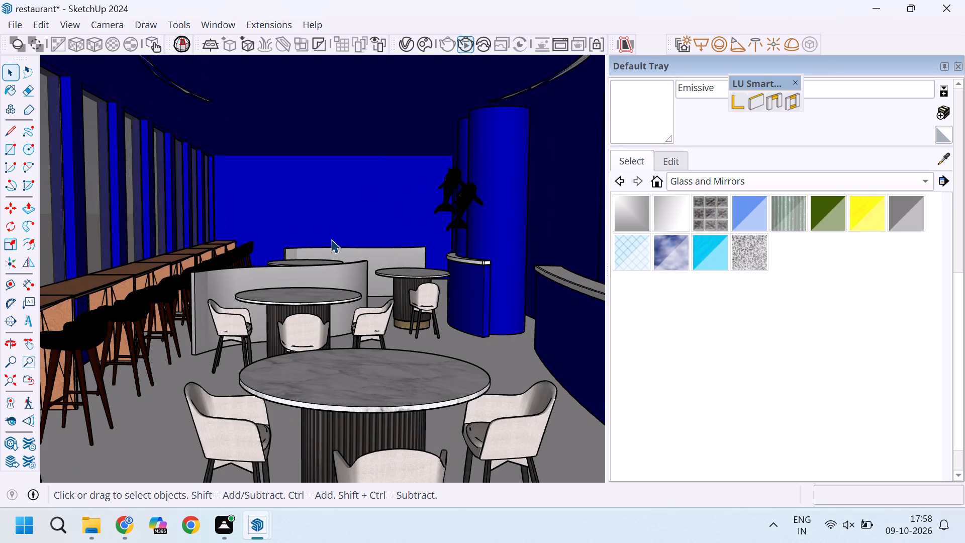
{"action": "scroll", "coordinate": [331, 239], "scroll_direction": "down", "scroll_amount": 2}
{"action": "scroll", "coordinate": [331, 239], "scroll_direction": "up", "scroll_amount": 1}
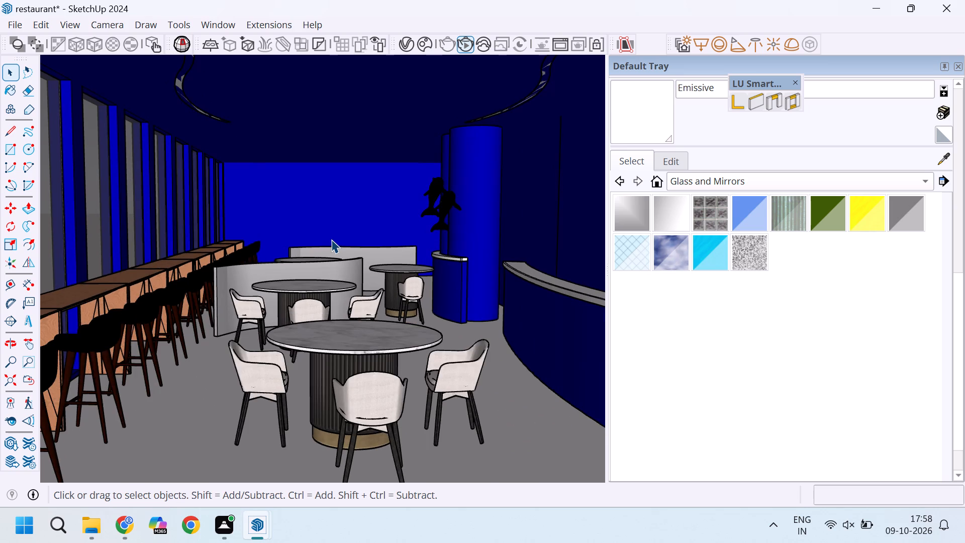
{"action": "scroll", "coordinate": [331, 239], "scroll_direction": "down", "scroll_amount": 2}
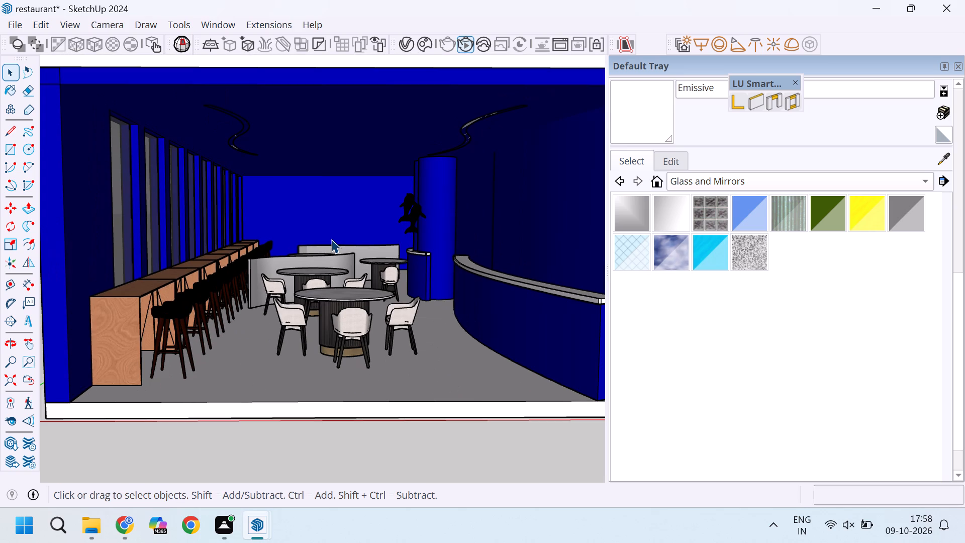
{"action": "scroll", "coordinate": [331, 239], "scroll_direction": "down", "scroll_amount": 1}
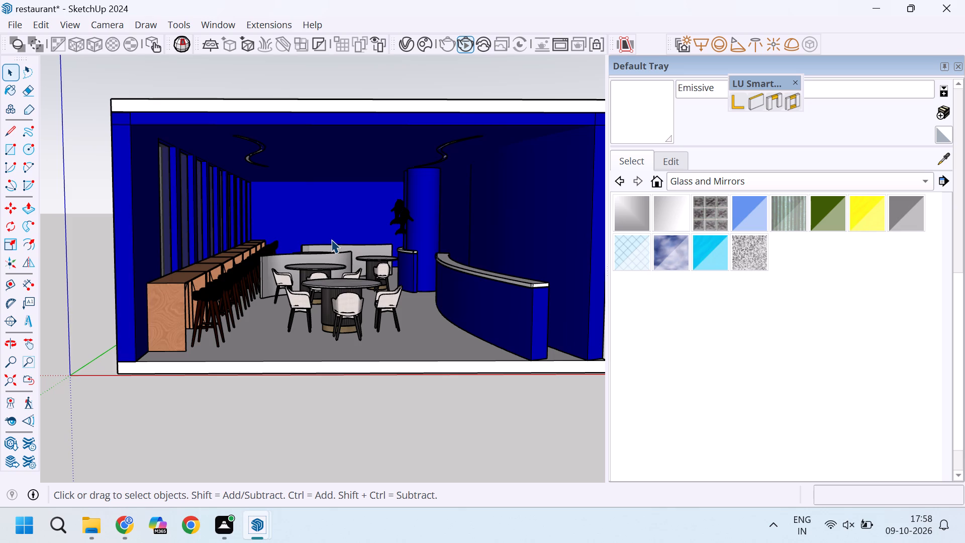
{"action": "scroll", "coordinate": [382, 207], "scroll_direction": "up", "scroll_amount": 2}
{"action": "scroll", "coordinate": [368, 216], "scroll_direction": "down", "scroll_amount": 1}
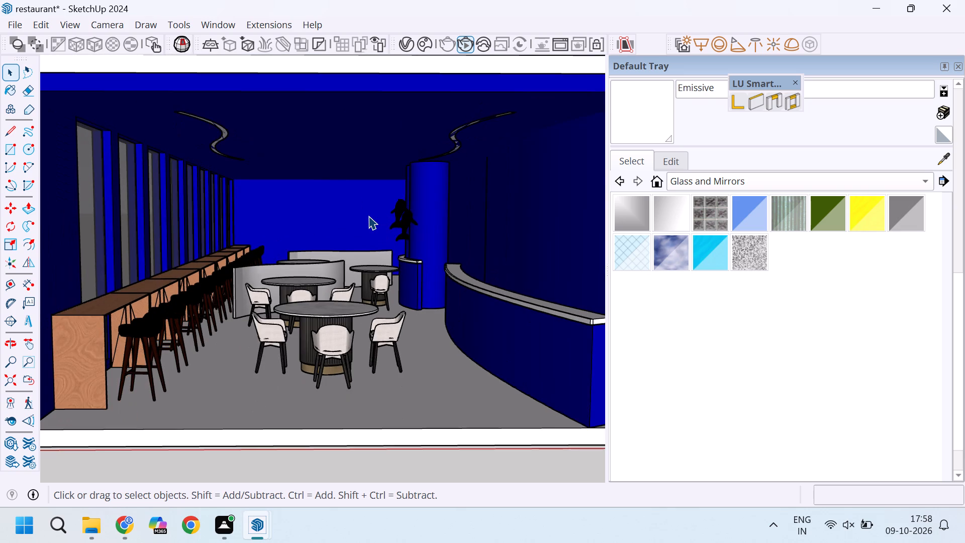
{"action": "scroll", "coordinate": [361, 221], "scroll_direction": "down", "scroll_amount": 2}
{"action": "scroll", "coordinate": [350, 181], "scroll_direction": "down", "scroll_amount": 2}
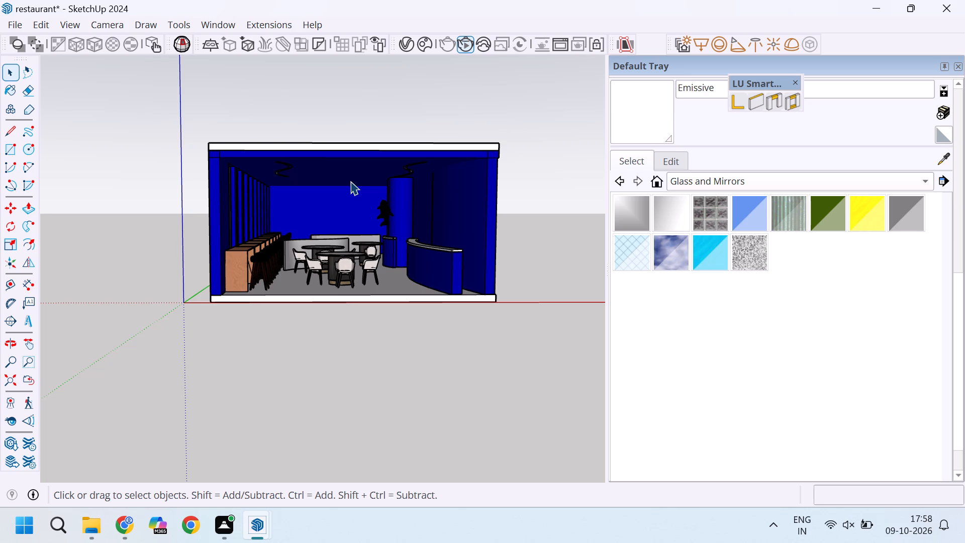
Inspect the hanging wireframe whale sculptures beside the round column up close, within the whole dining area.
{"action": "scroll", "coordinate": [450, 208], "scroll_direction": "up", "scroll_amount": 2}
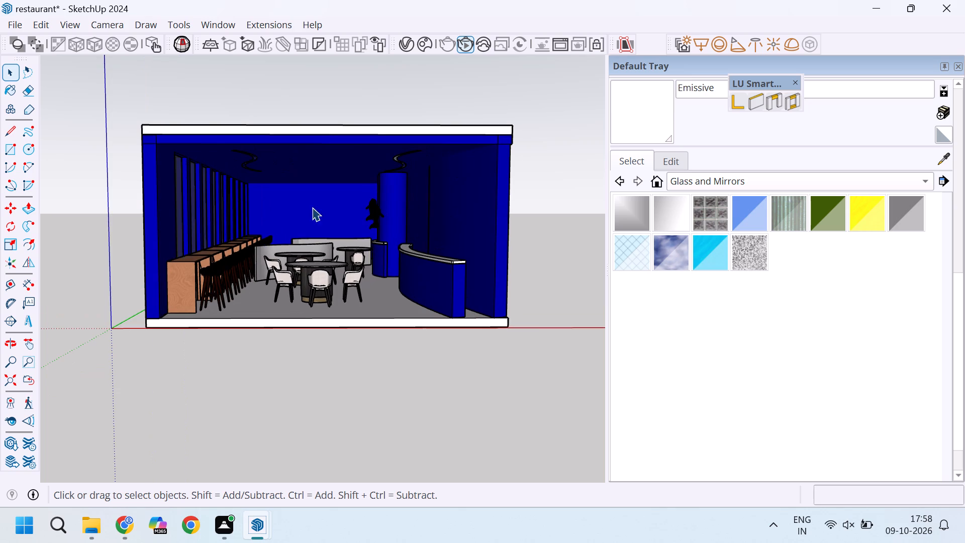
{"action": "scroll", "coordinate": [310, 206], "scroll_direction": "up", "scroll_amount": 7}
{"action": "scroll", "coordinate": [332, 197], "scroll_direction": "down", "scroll_amount": 5}
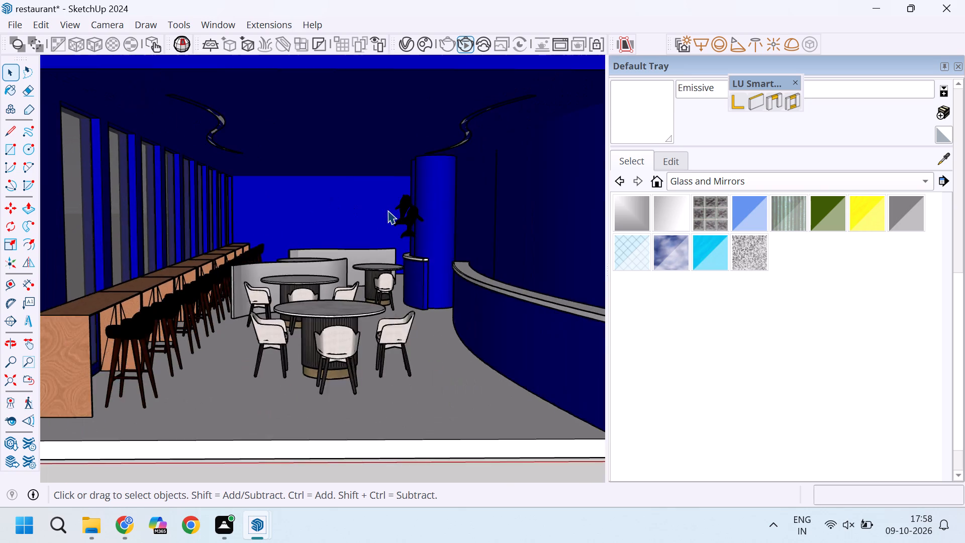
{"action": "scroll", "coordinate": [388, 210], "scroll_direction": "up", "scroll_amount": 4}
{"action": "scroll", "coordinate": [417, 206], "scroll_direction": "up", "scroll_amount": 17}
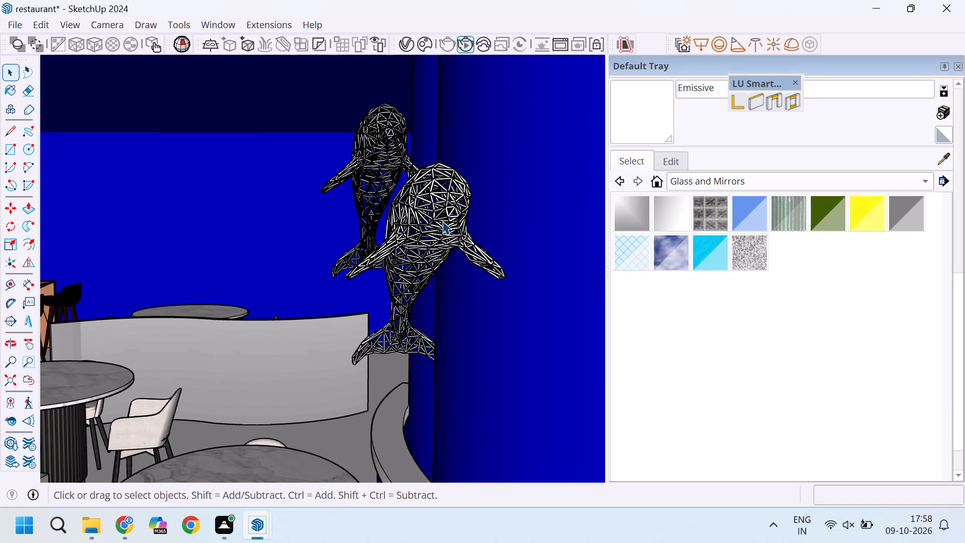
{"action": "scroll", "coordinate": [442, 221], "scroll_direction": "down", "scroll_amount": 3}
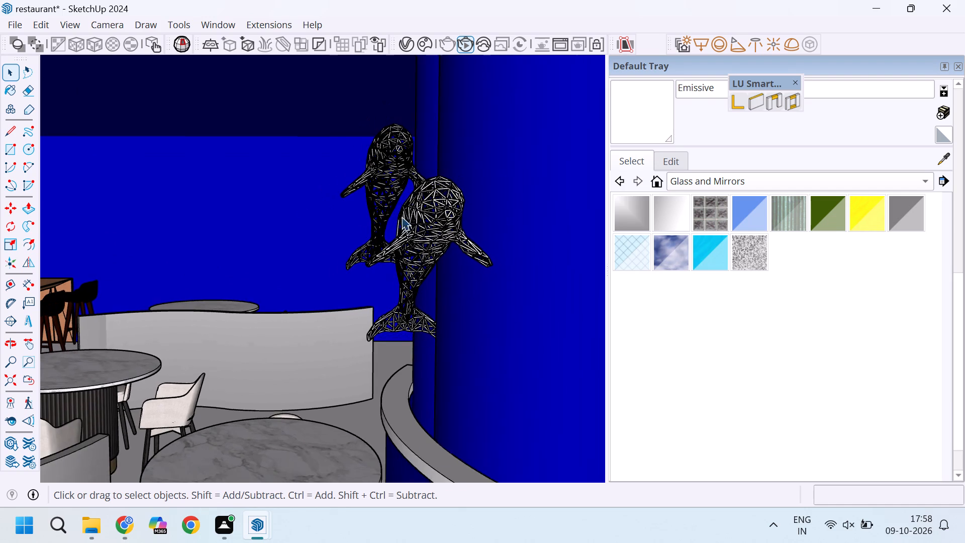
{"action": "scroll", "coordinate": [298, 197], "scroll_direction": "down", "scroll_amount": 5}
{"action": "scroll", "coordinate": [366, 250], "scroll_direction": "down", "scroll_amount": 2}
{"action": "scroll", "coordinate": [296, 291], "scroll_direction": "down", "scroll_amount": 7}
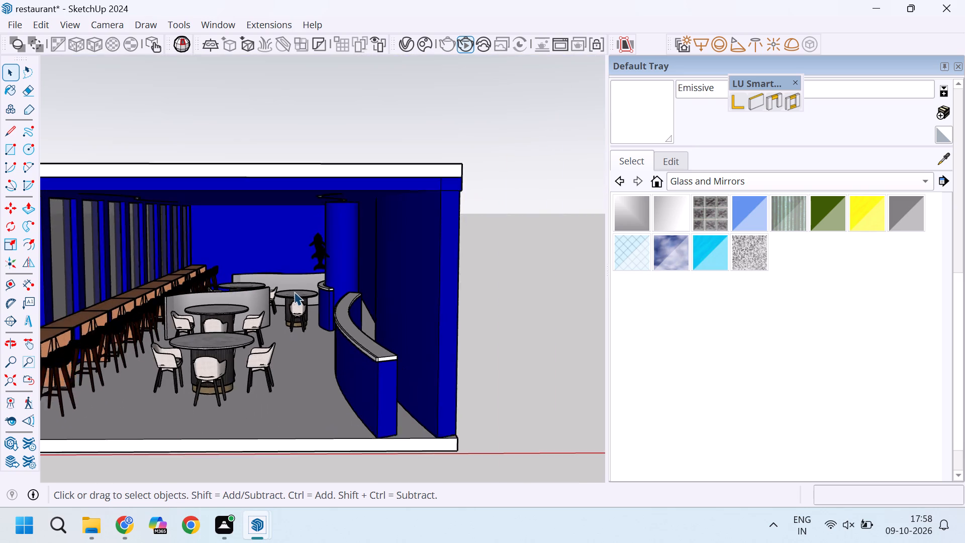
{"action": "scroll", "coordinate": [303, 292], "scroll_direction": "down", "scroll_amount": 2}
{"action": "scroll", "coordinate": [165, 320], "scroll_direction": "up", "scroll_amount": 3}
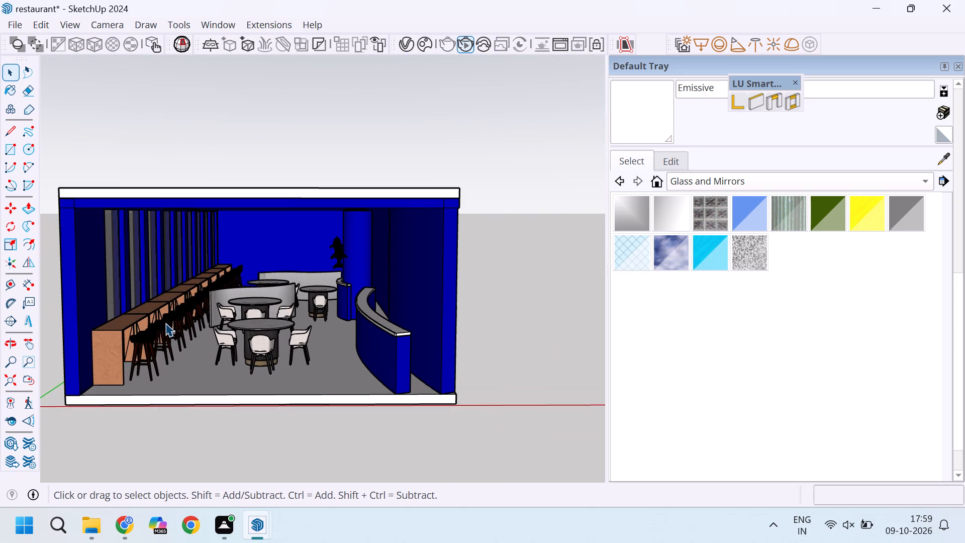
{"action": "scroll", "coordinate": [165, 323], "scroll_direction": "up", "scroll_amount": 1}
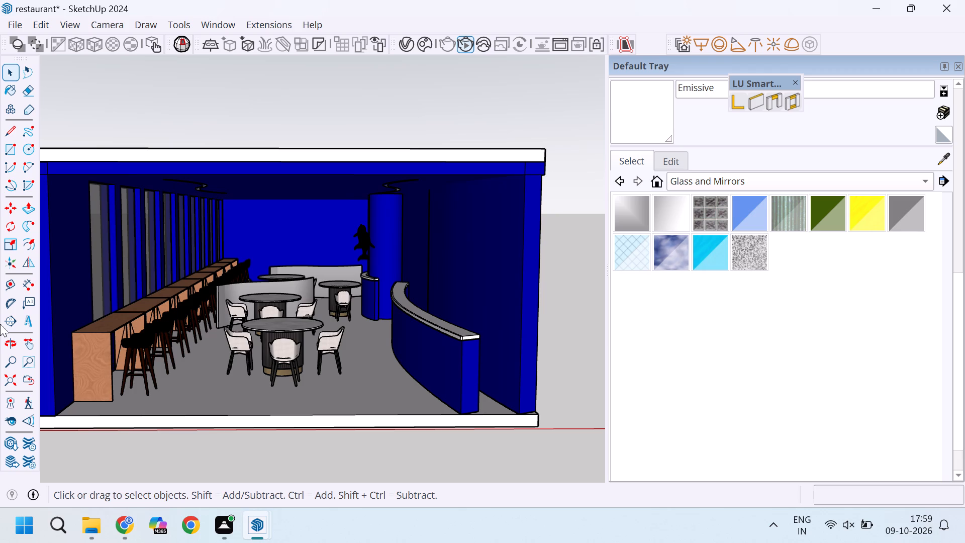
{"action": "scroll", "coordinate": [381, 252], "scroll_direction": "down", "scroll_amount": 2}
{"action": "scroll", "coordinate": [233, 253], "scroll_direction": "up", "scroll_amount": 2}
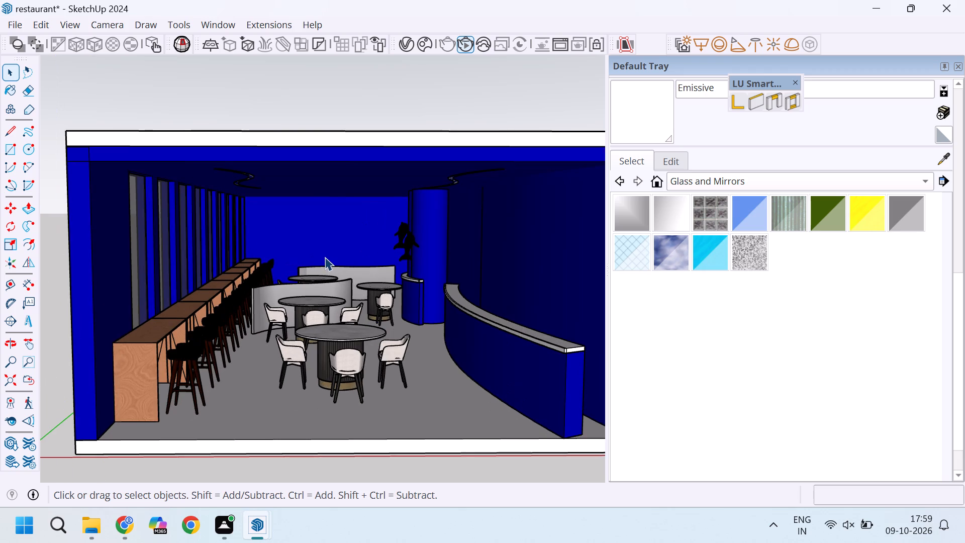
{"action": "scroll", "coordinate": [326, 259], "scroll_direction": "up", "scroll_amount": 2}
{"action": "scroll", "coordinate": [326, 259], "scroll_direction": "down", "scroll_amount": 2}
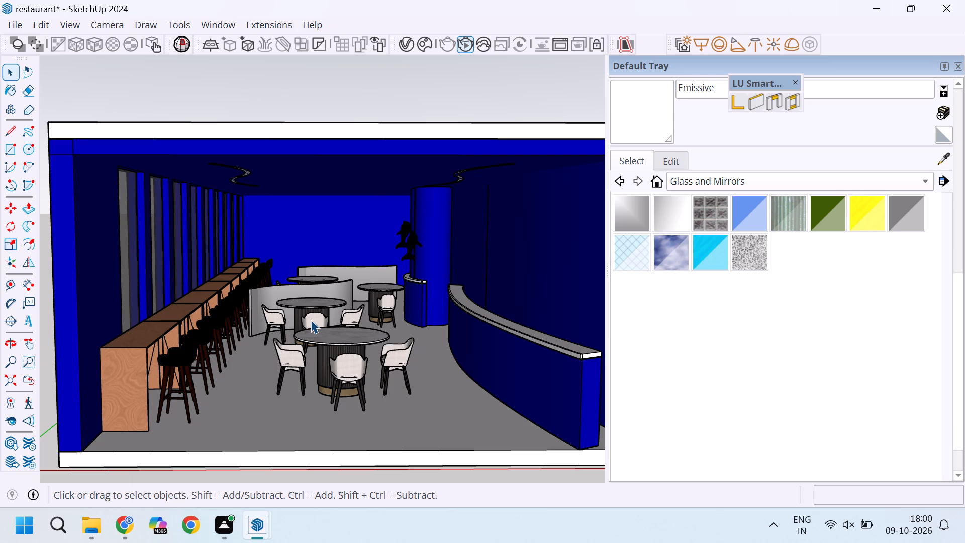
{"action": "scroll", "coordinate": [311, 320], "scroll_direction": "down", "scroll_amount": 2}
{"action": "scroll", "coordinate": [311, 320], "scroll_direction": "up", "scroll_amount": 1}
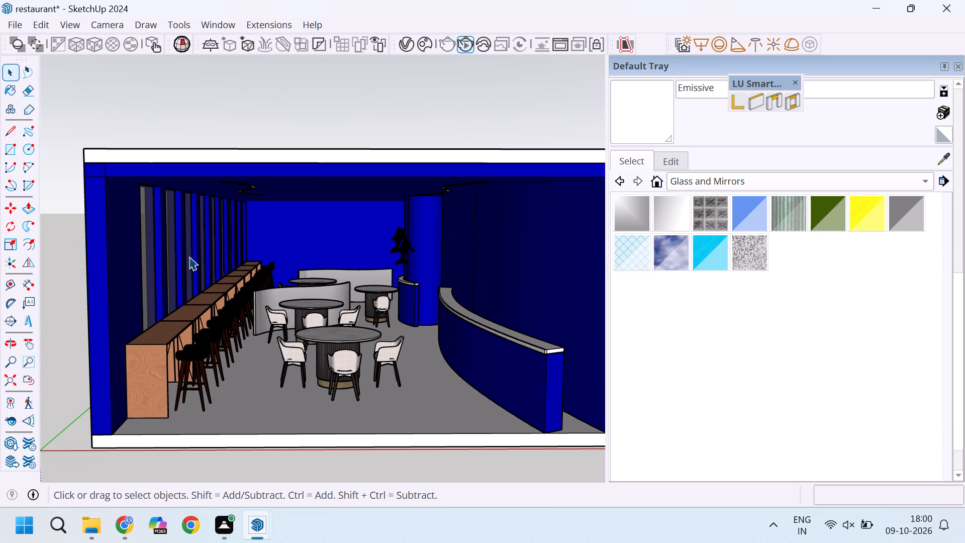
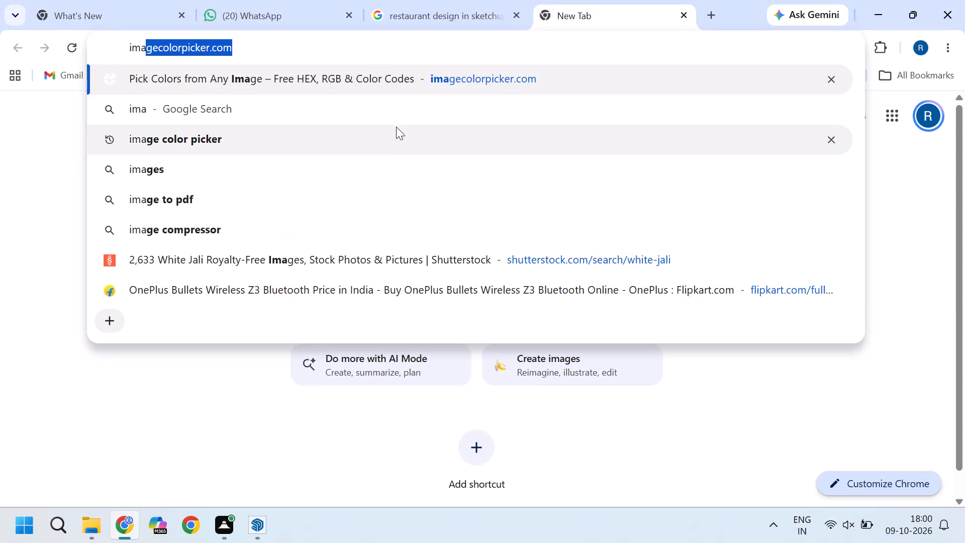
Open imagecolorpicker.com and load the restaurant reference image from the Downloads folder.
{"action": "left_click", "coordinate": [417, 90]}
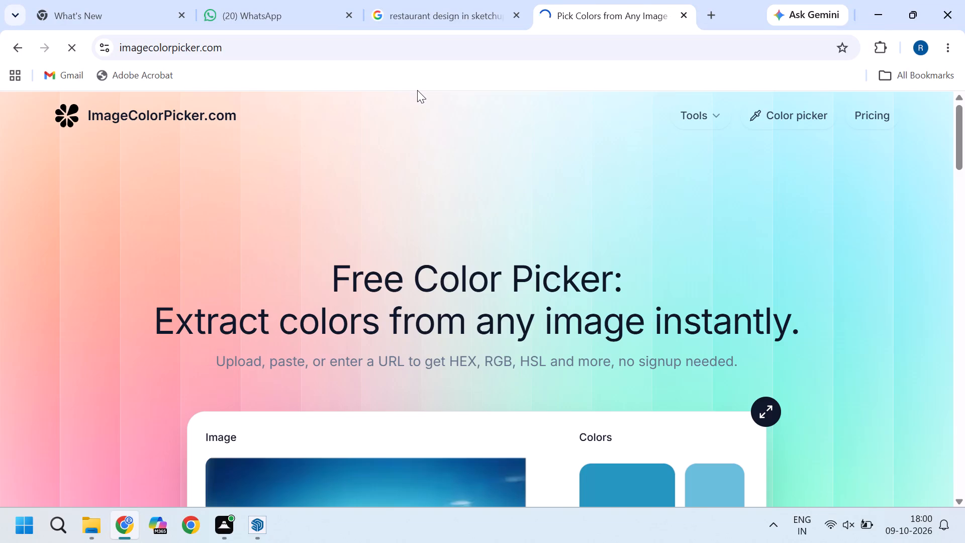
{"action": "scroll", "coordinate": [504, 225], "scroll_direction": "down", "scroll_amount": 7}
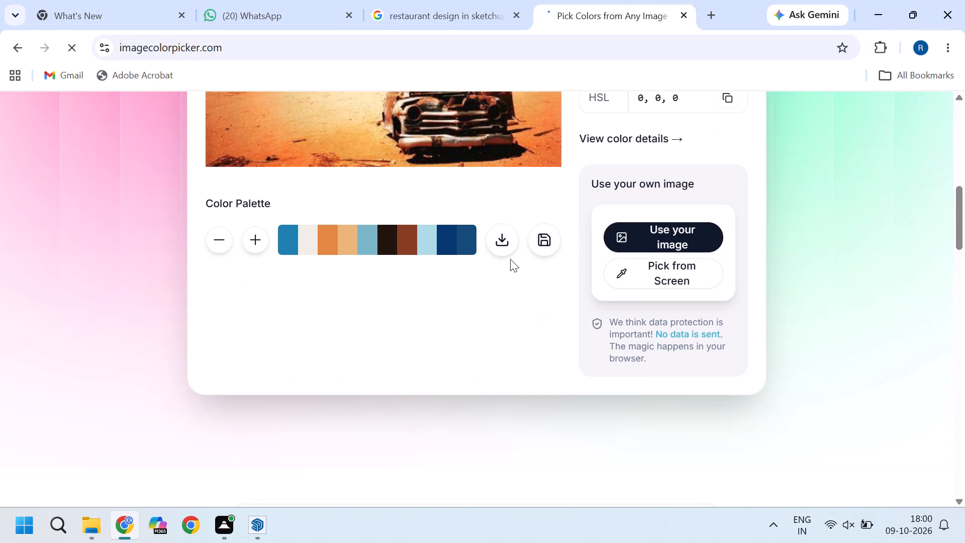
{"action": "scroll", "coordinate": [553, 301], "scroll_direction": "up", "scroll_amount": 4}
{"action": "scroll", "coordinate": [553, 301], "scroll_direction": "down", "scroll_amount": 9}
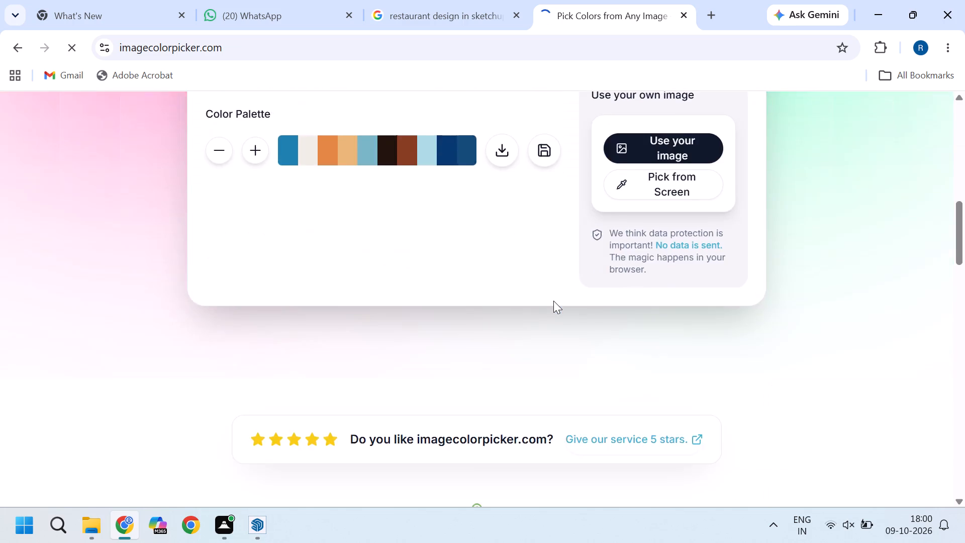
{"action": "scroll", "coordinate": [553, 301], "scroll_direction": "up", "scroll_amount": 3}
{"action": "scroll", "coordinate": [646, 253], "scroll_direction": "up", "scroll_amount": 2}
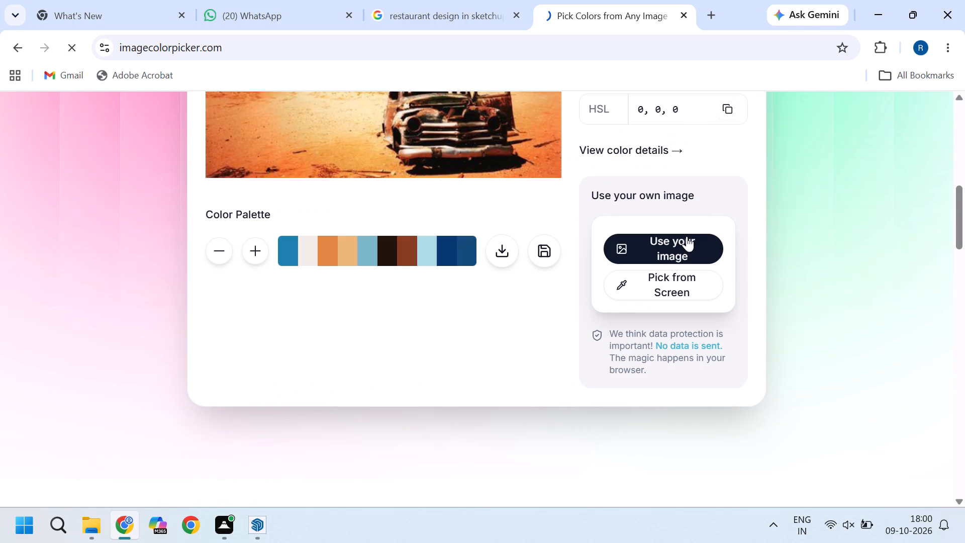
{"action": "left_click", "coordinate": [687, 241]}
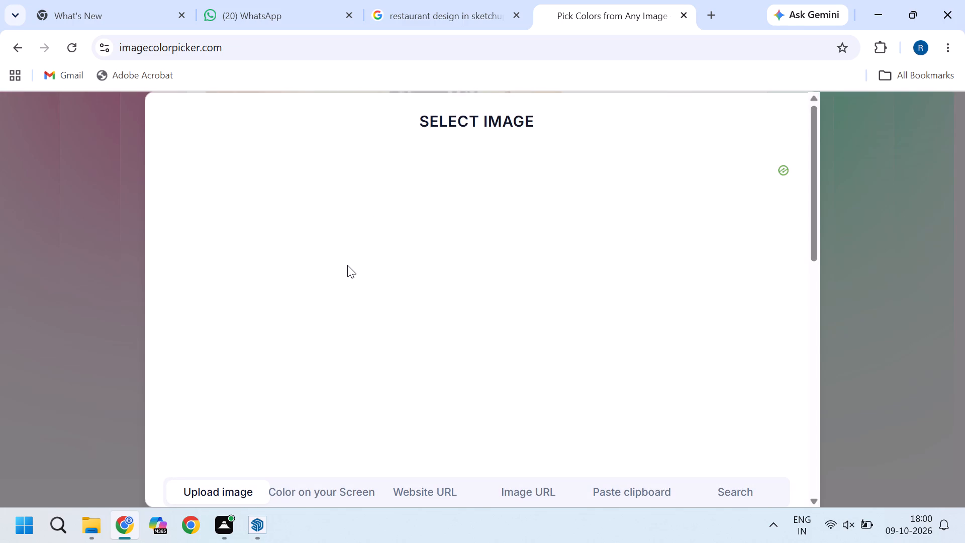
{"action": "scroll", "coordinate": [347, 265], "scroll_direction": "down", "scroll_amount": 3}
{"action": "scroll", "coordinate": [316, 319], "scroll_direction": "down", "scroll_amount": 2}
{"action": "left_click", "coordinate": [529, 219]}
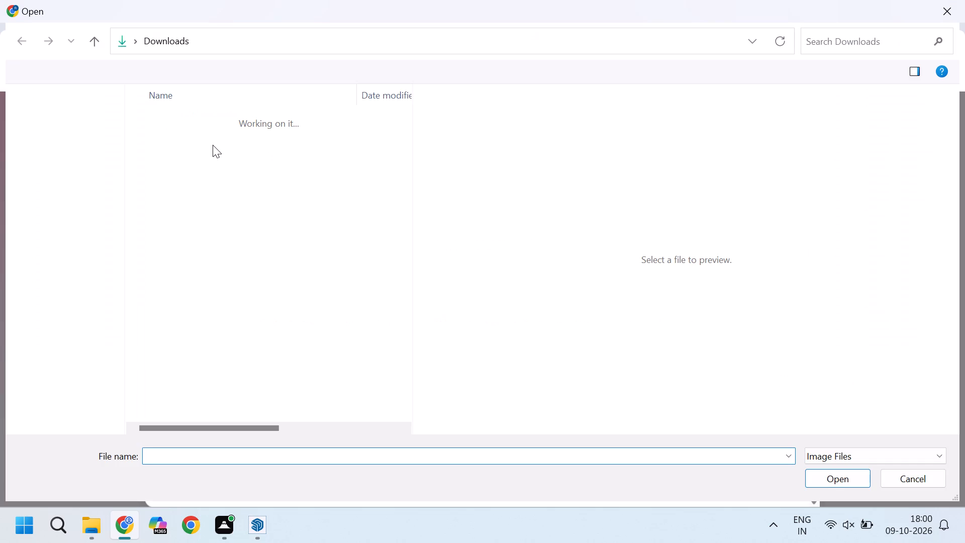
{"action": "left_click", "coordinate": [56, 167]}
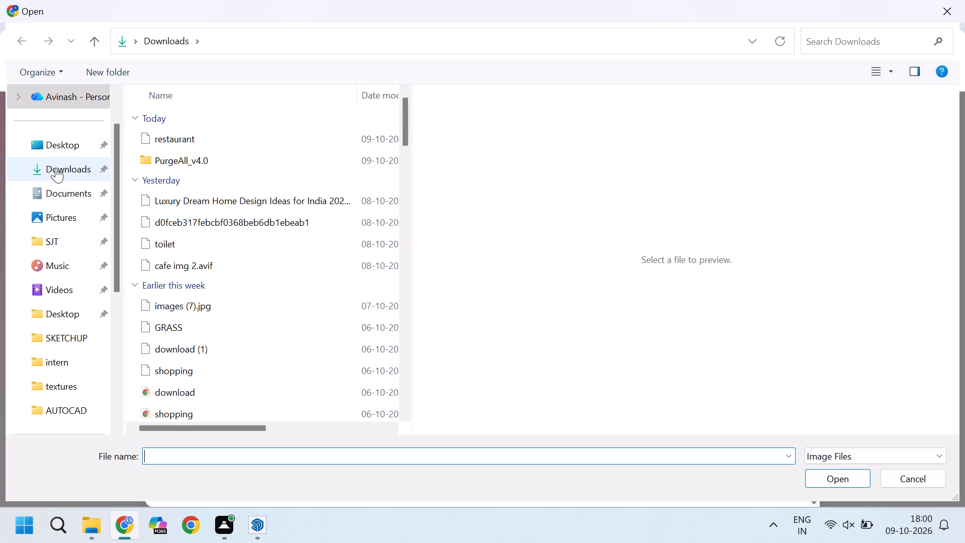
{"action": "left_click", "coordinate": [195, 143]}
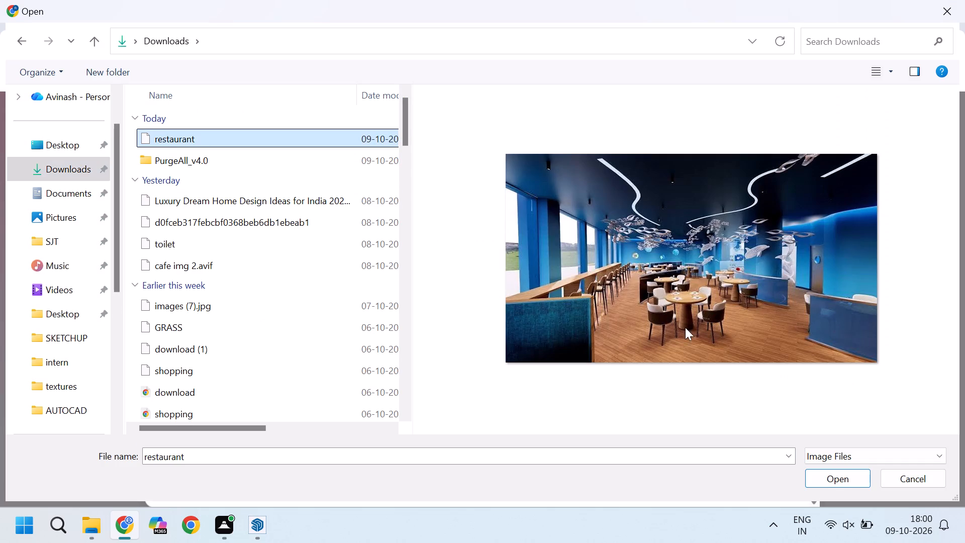
{"action": "left_click", "coordinate": [851, 477]}
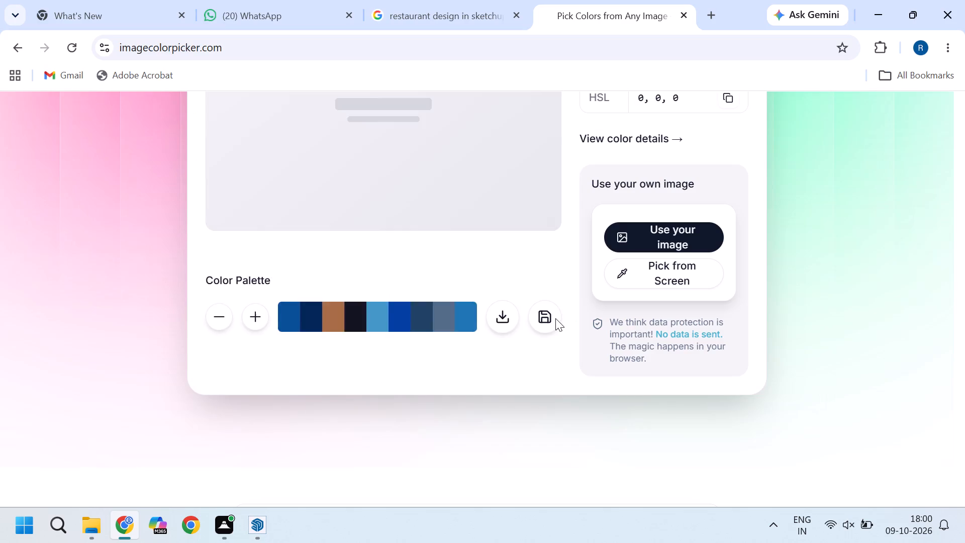
Sample the blue tones of the wall and window framing in the restaurant image, ending on #358cd1.
{"action": "scroll", "coordinate": [555, 318], "scroll_direction": "up", "scroll_amount": 4}
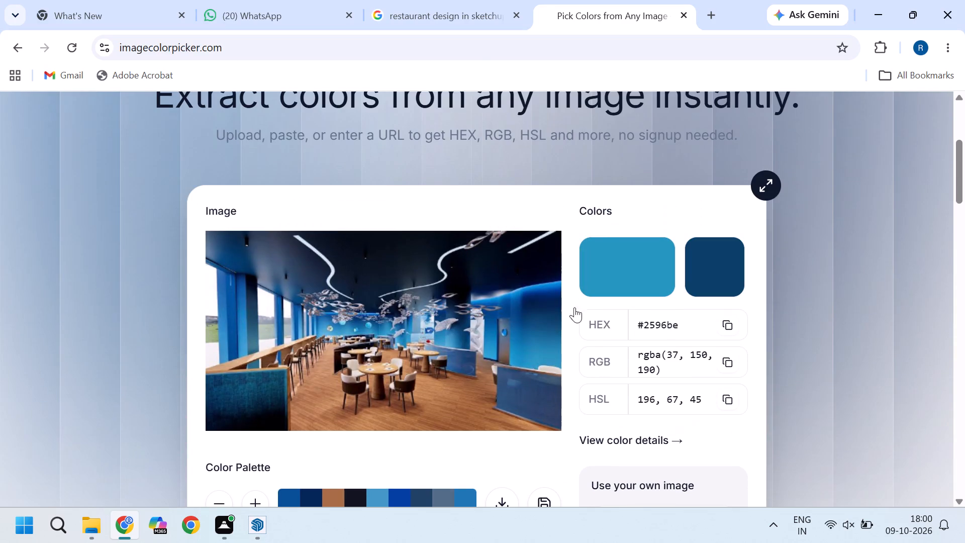
{"action": "left_click", "coordinate": [529, 325]}
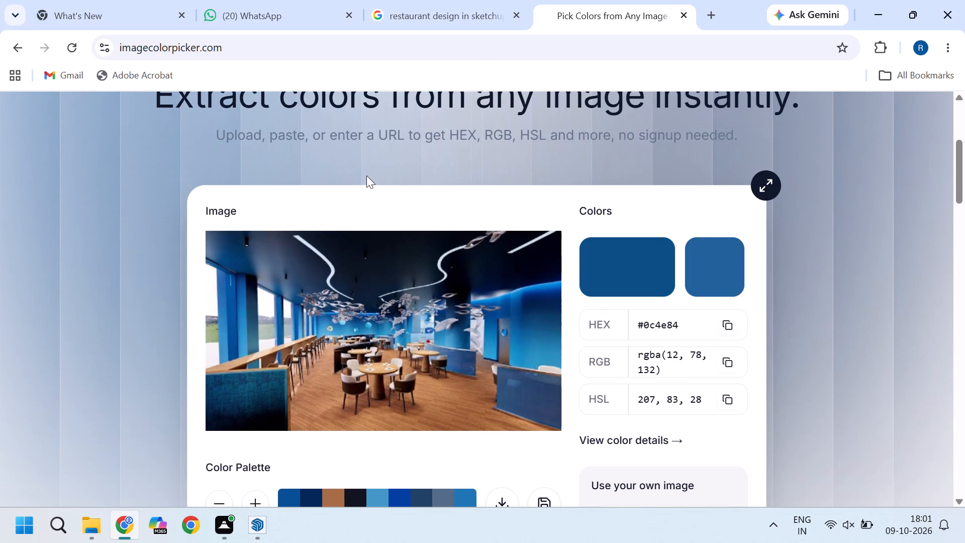
{"action": "left_click", "coordinate": [251, 260]}
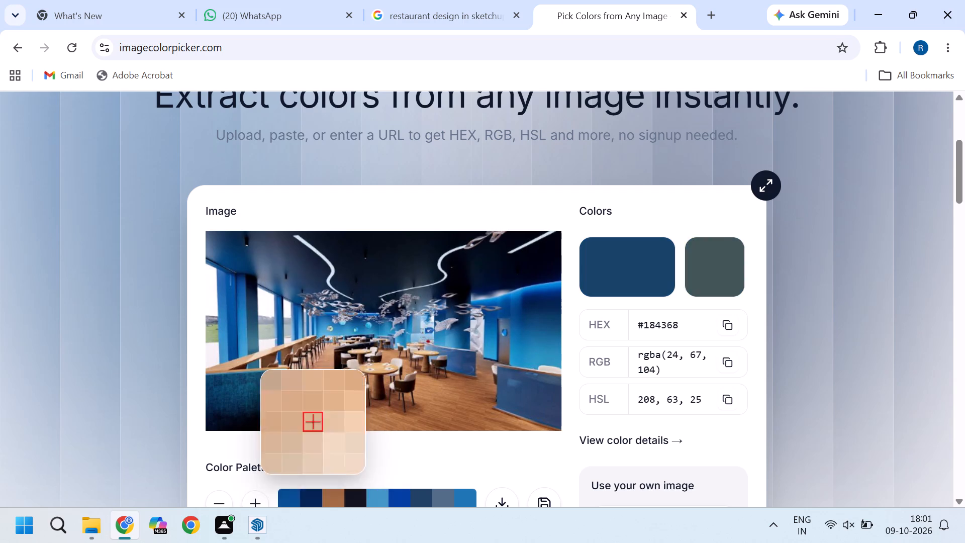
{"action": "left_click", "coordinate": [229, 319]}
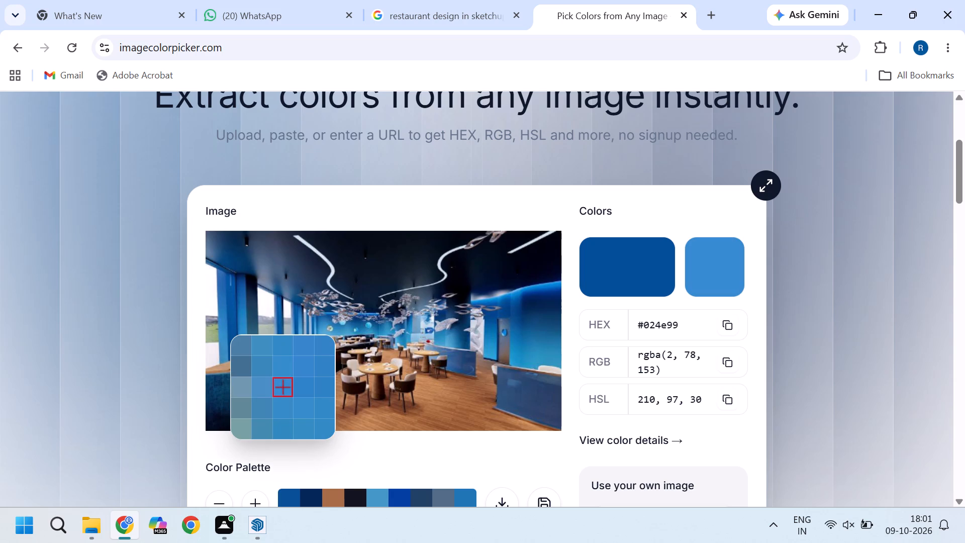
{"action": "left_click", "coordinate": [219, 323]}
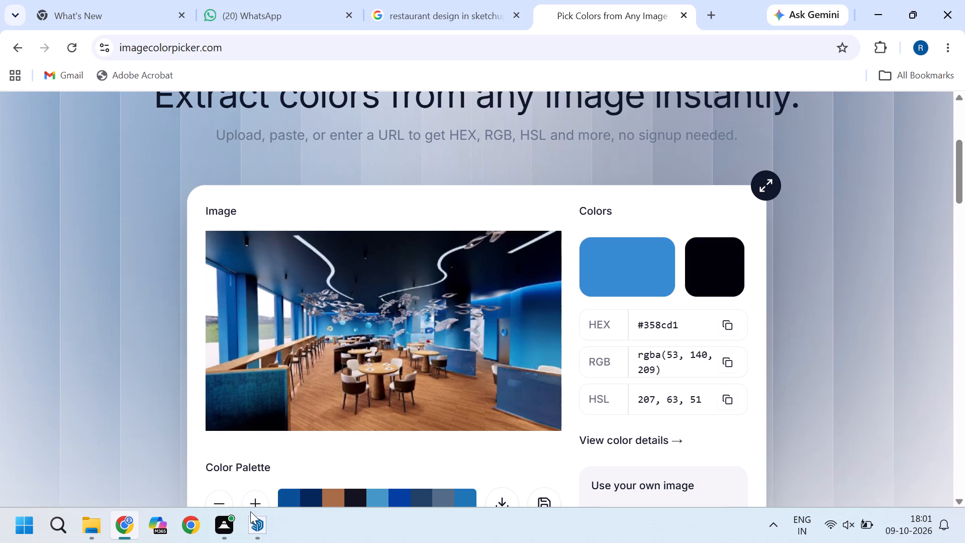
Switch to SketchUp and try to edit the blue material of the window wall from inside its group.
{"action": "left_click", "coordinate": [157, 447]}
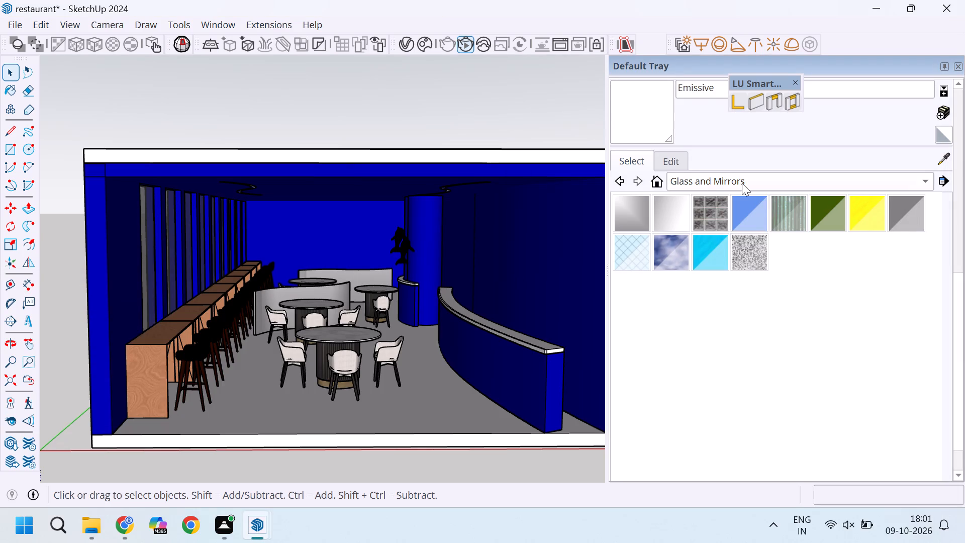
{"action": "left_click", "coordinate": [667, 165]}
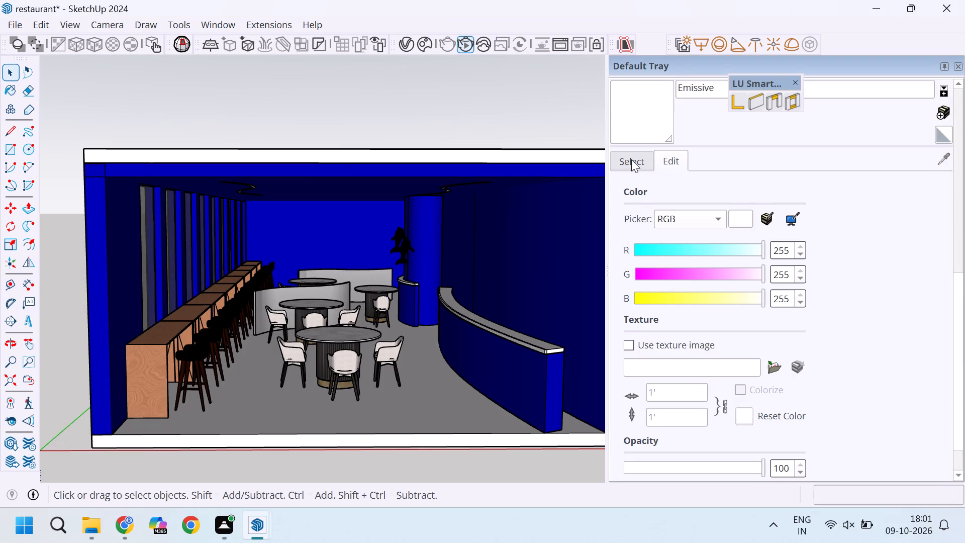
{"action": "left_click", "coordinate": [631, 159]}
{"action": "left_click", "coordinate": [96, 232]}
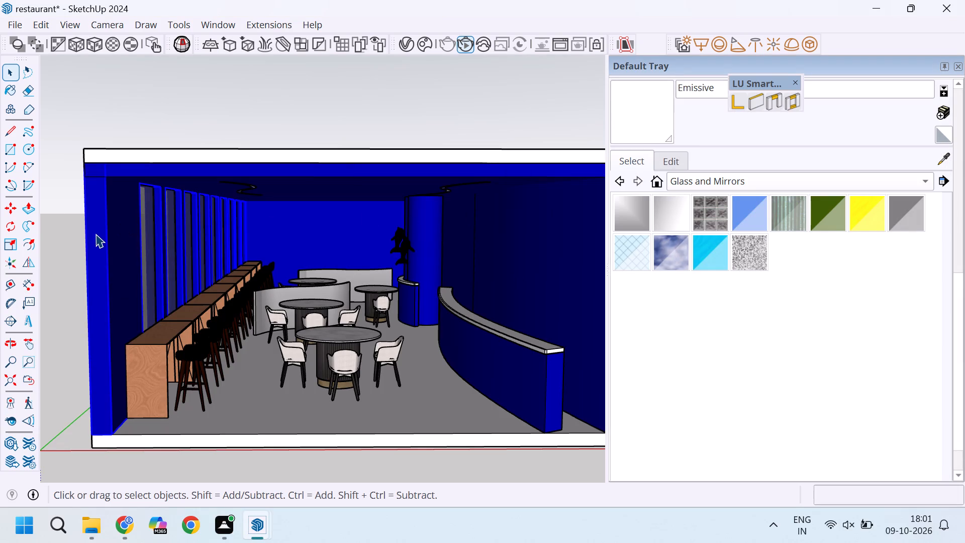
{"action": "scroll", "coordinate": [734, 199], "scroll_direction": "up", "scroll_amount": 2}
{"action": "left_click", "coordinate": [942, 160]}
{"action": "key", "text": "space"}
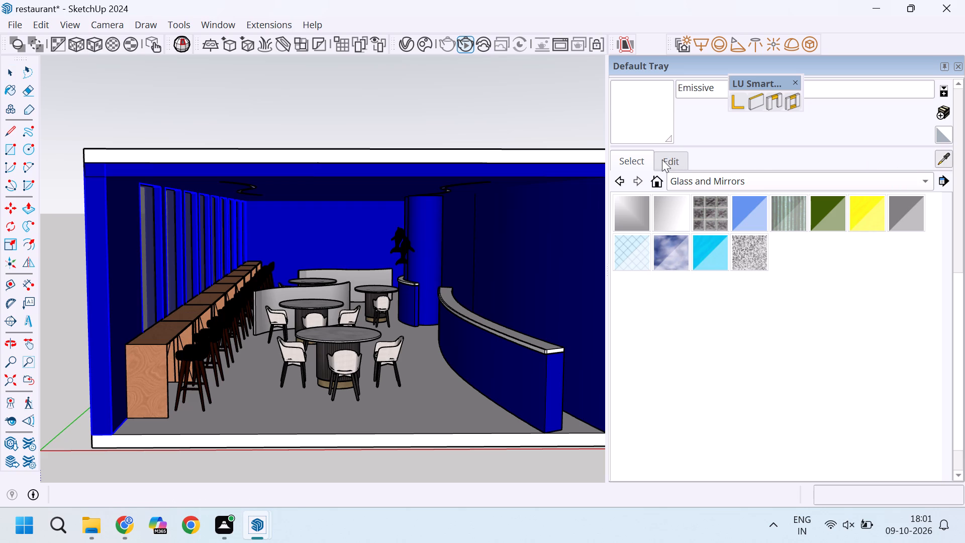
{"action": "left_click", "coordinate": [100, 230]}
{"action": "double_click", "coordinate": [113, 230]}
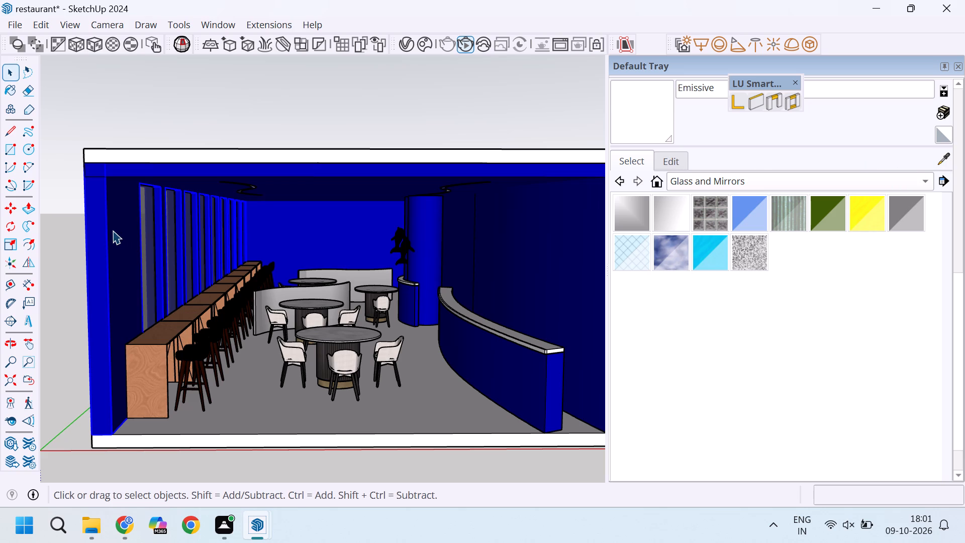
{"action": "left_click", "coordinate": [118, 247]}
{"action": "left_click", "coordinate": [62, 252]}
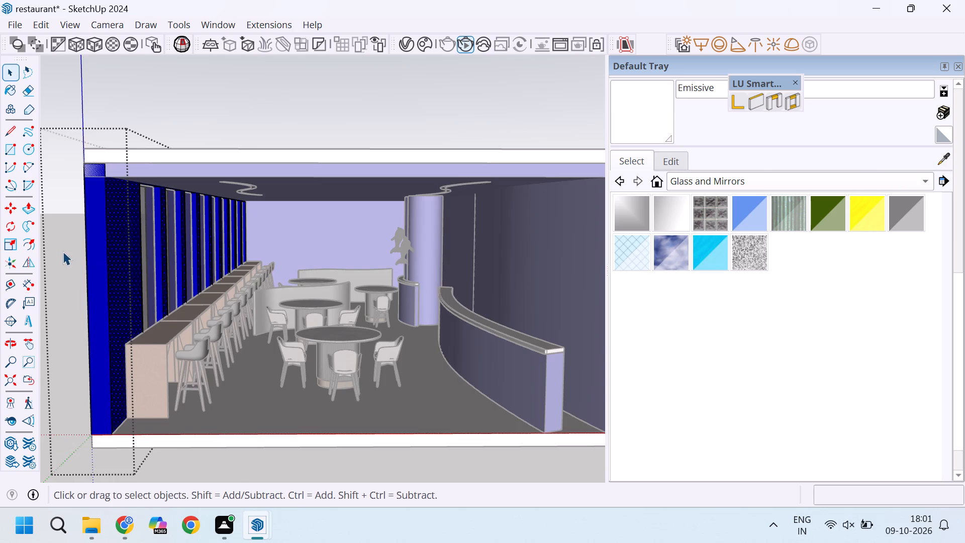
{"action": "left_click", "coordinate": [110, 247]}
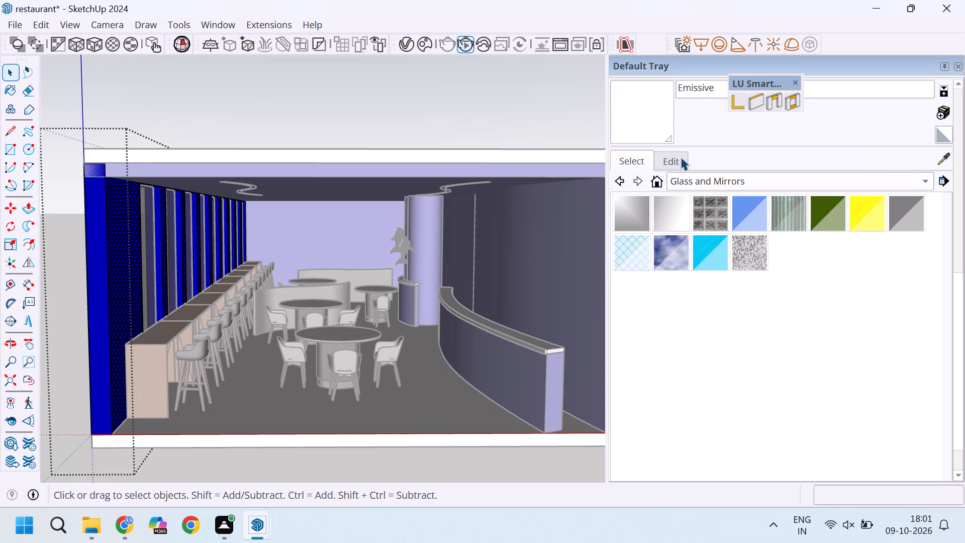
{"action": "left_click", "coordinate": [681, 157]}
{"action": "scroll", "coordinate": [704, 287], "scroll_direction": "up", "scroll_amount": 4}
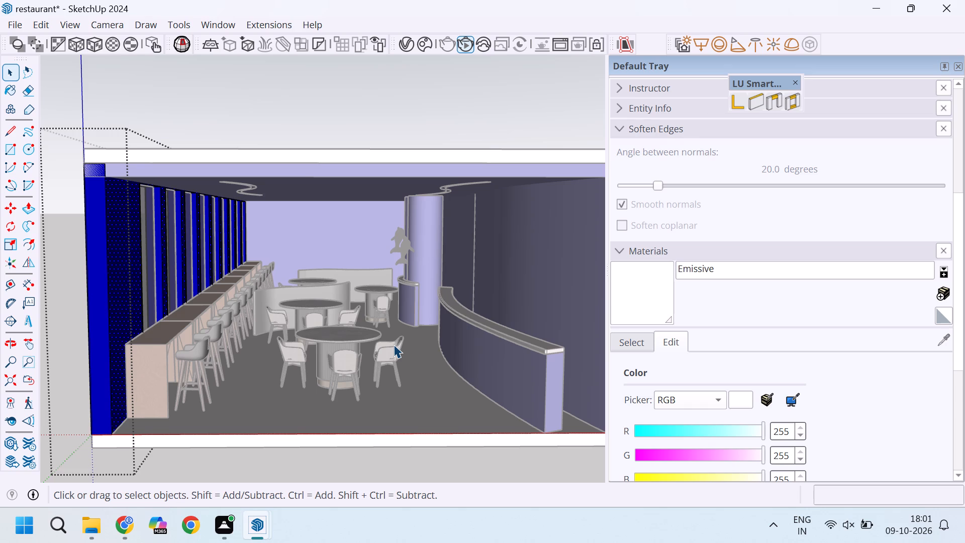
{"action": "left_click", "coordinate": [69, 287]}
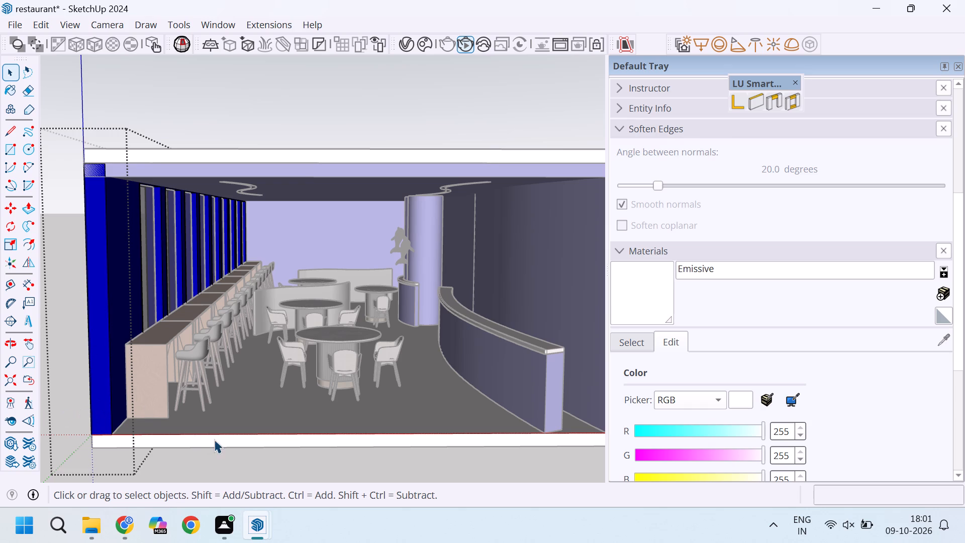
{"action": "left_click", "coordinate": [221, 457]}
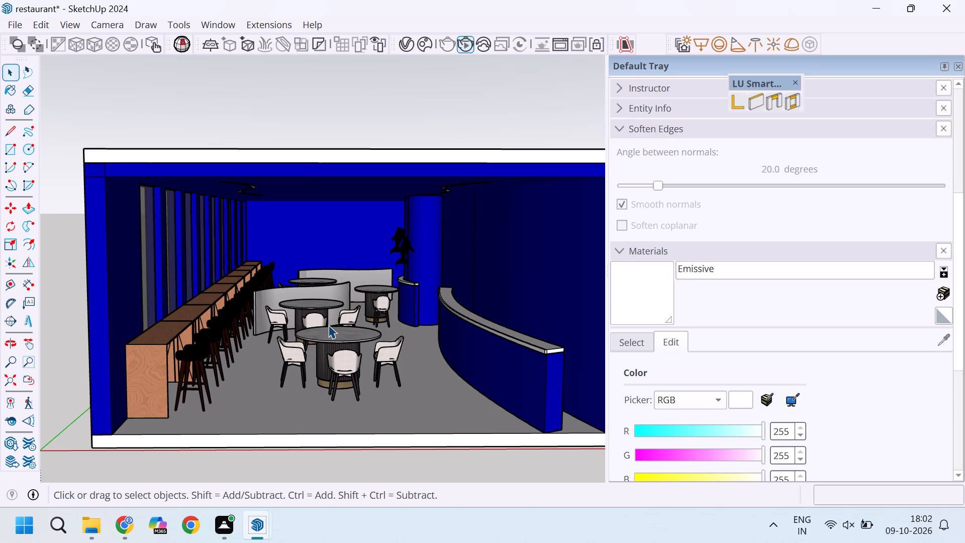
Collapse the expanded Materials, Tags and Soften Edges sections of the tray.
{"action": "scroll", "coordinate": [284, 284], "scroll_direction": "up", "scroll_amount": 1}
{"action": "left_click", "coordinate": [291, 243]}
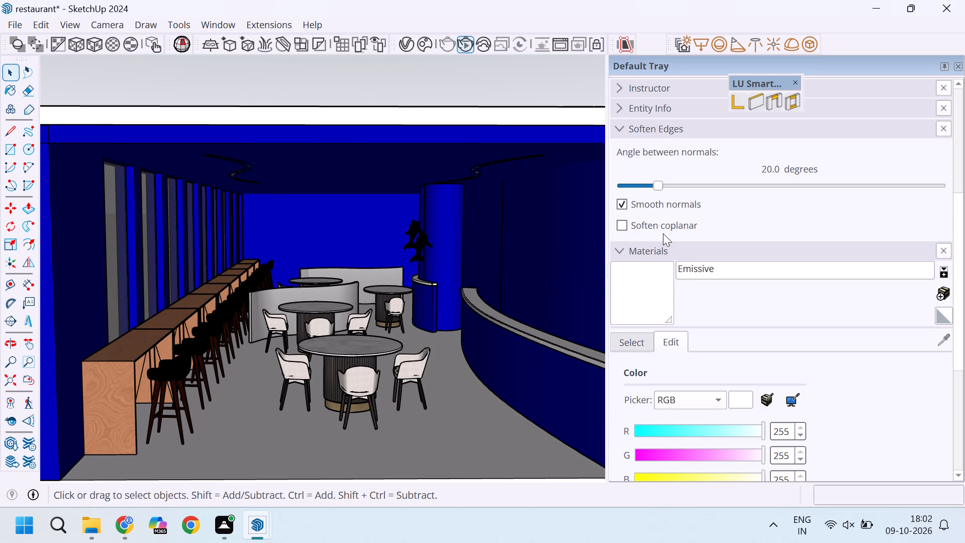
{"action": "left_click", "coordinate": [624, 256]}
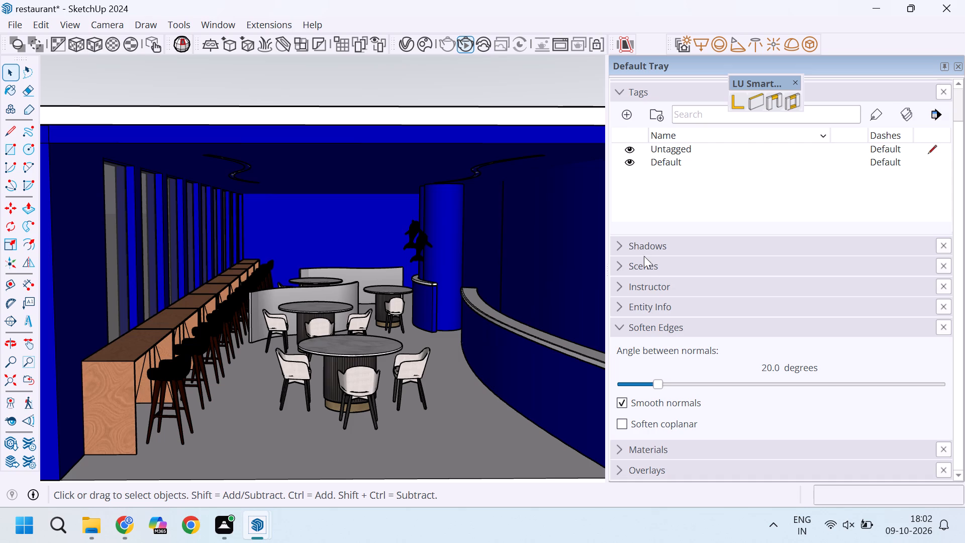
{"action": "left_click", "coordinate": [644, 97]}
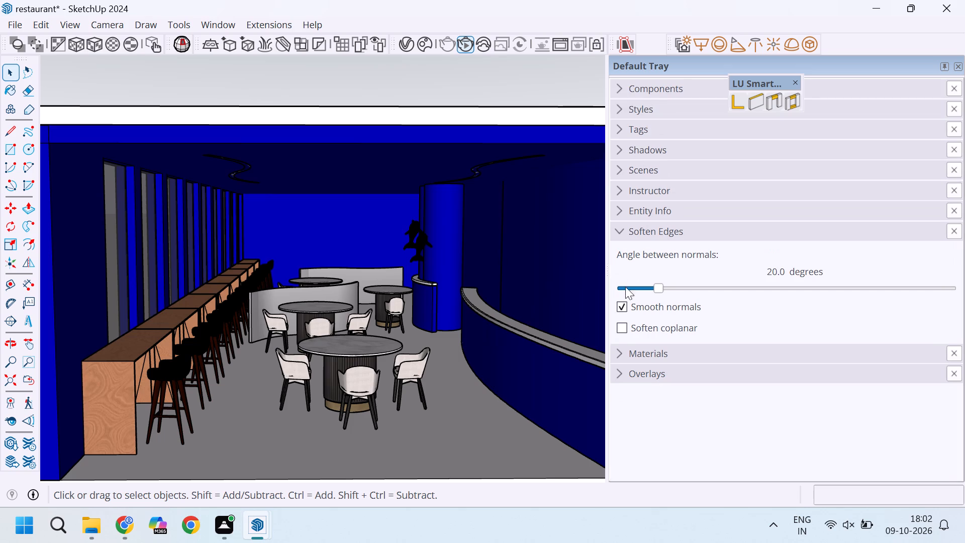
{"action": "left_click", "coordinate": [627, 229]}
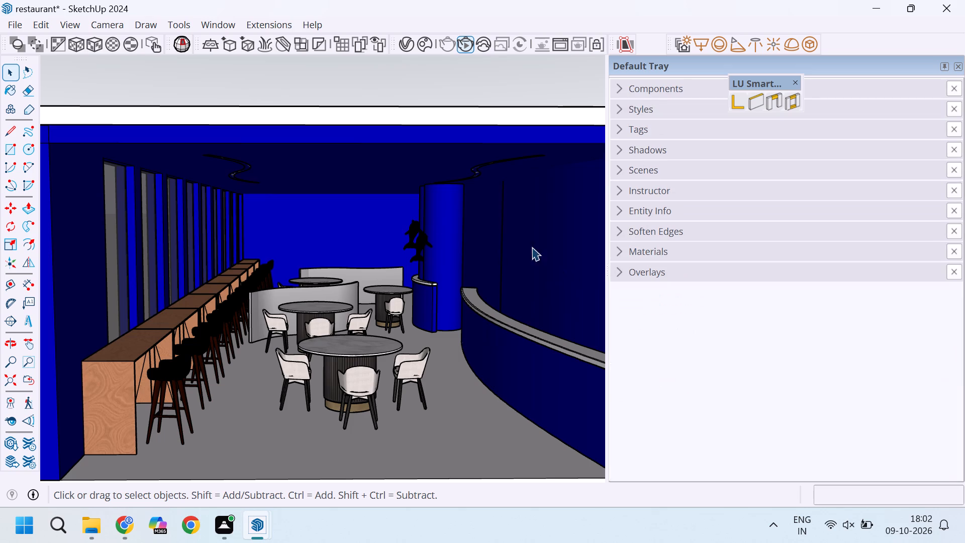
Paint the restaurant's blue wall structure with Color I07 from the Colors material library.
{"action": "left_click", "coordinate": [545, 238]}
{"action": "left_click", "coordinate": [328, 237]}
{"action": "left_click", "coordinate": [541, 373]}
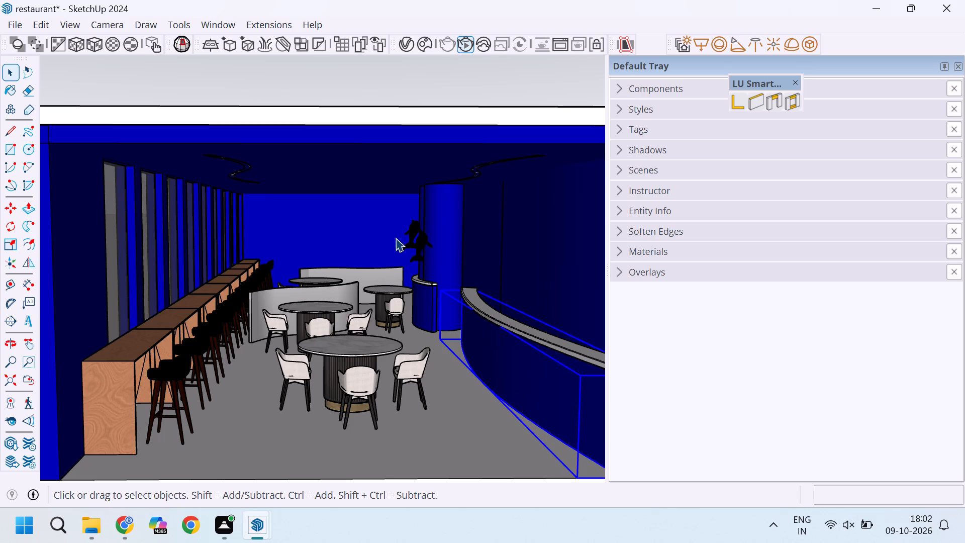
{"action": "left_click", "coordinate": [565, 257]}
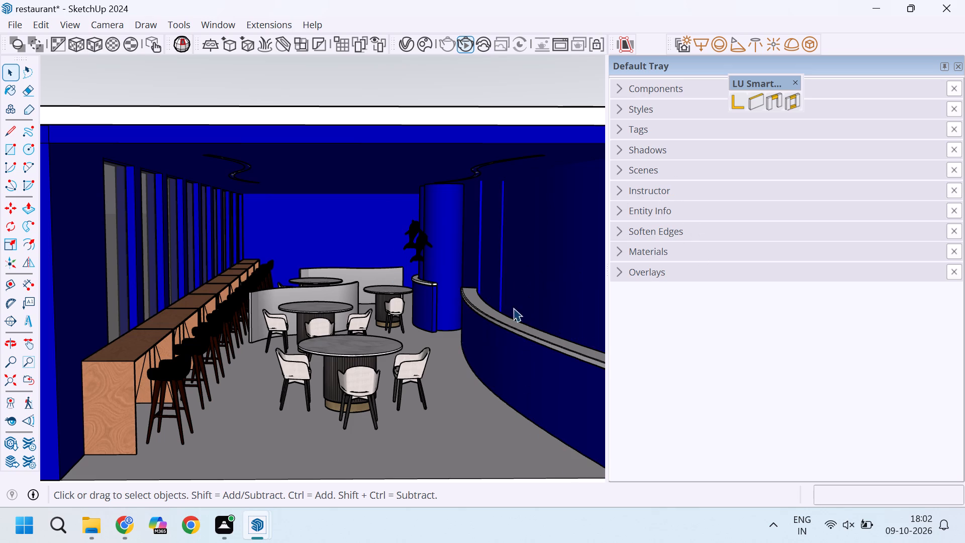
{"action": "key", "text": "b"}
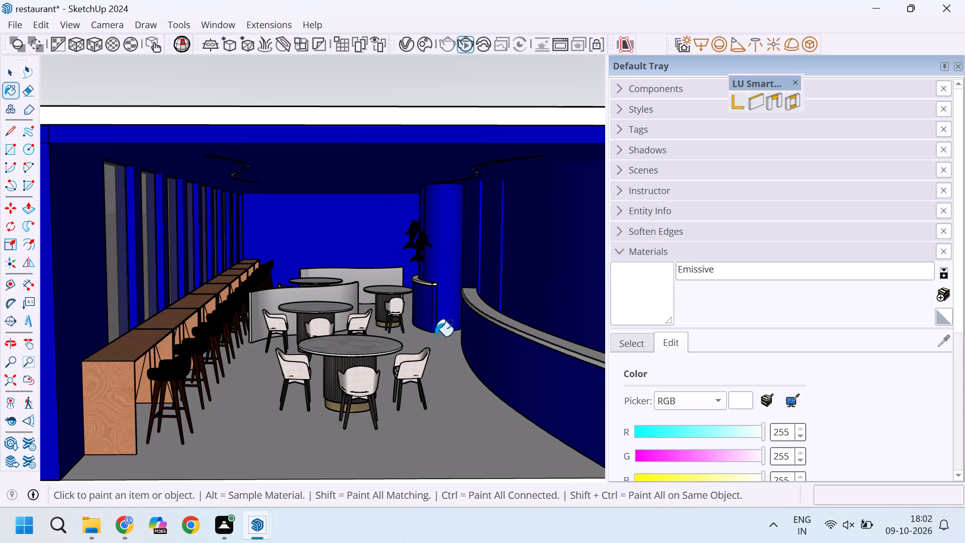
{"action": "left_click", "coordinate": [636, 337]}
{"action": "left_click", "coordinate": [775, 361]}
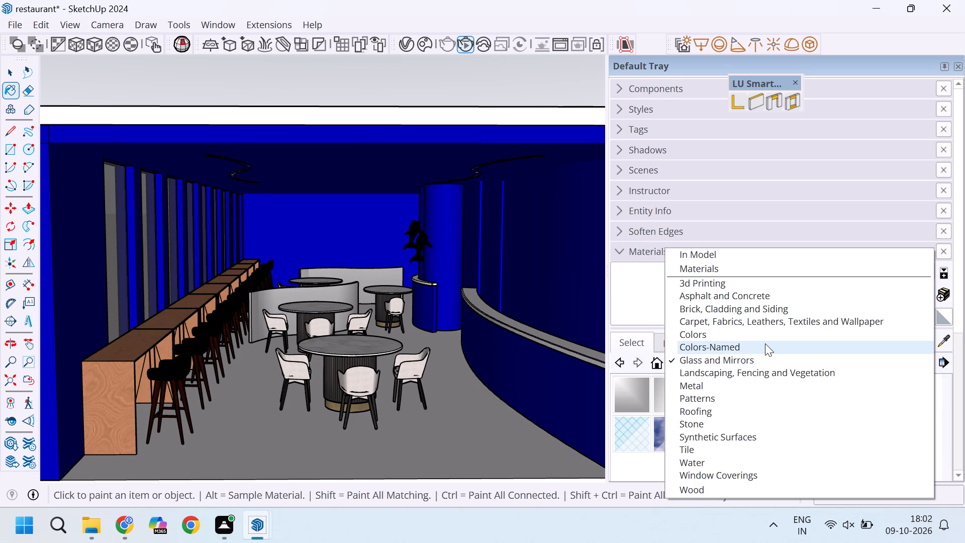
{"action": "left_click", "coordinate": [773, 337]}
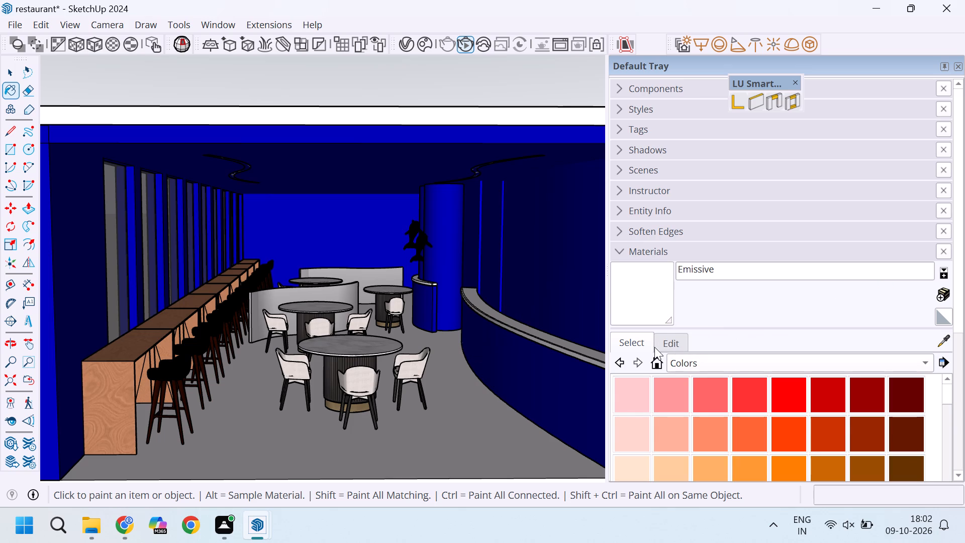
{"action": "scroll", "coordinate": [717, 391], "scroll_direction": "down", "scroll_amount": 9}
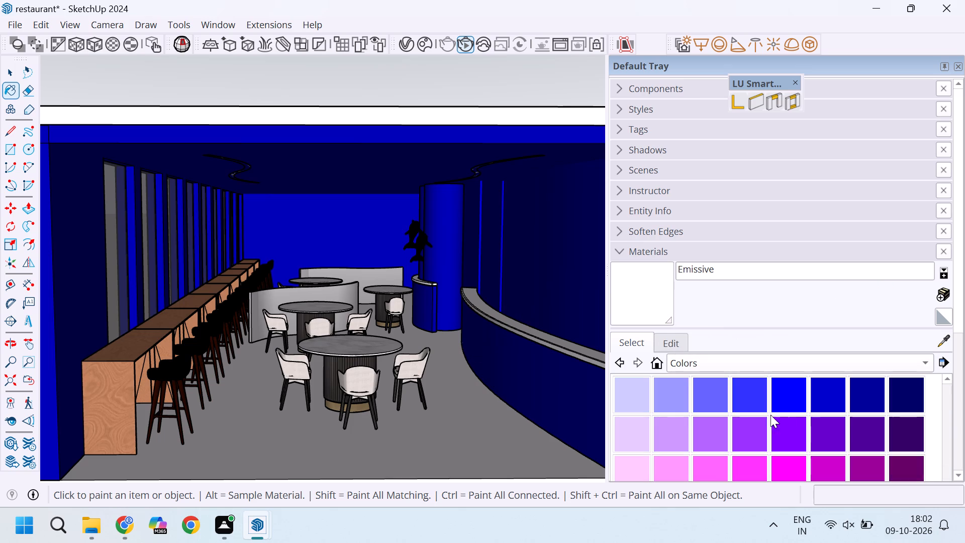
{"action": "left_click", "coordinate": [872, 401]}
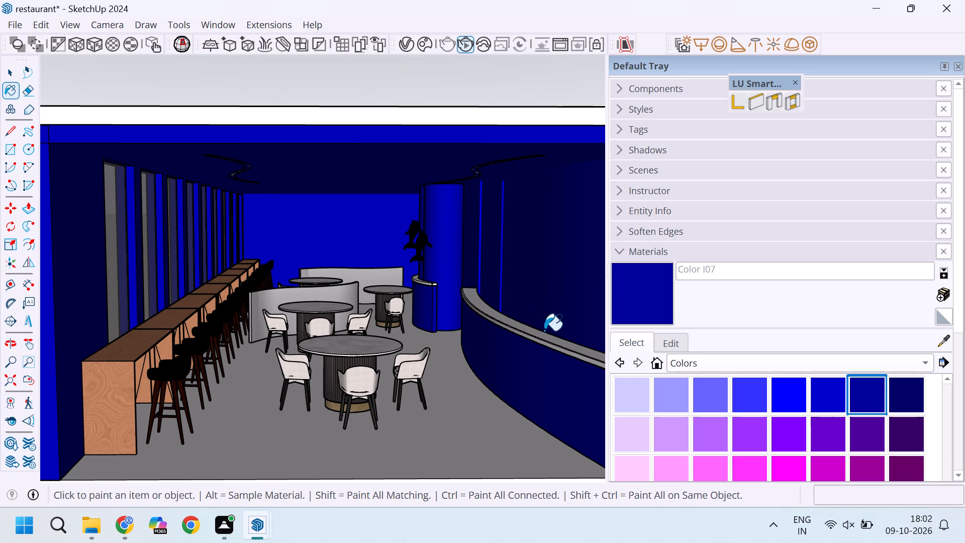
{"action": "scroll", "coordinate": [474, 323], "scroll_direction": "down", "scroll_amount": 4}
{"action": "scroll", "coordinate": [174, 325], "scroll_direction": "up", "scroll_amount": 6}
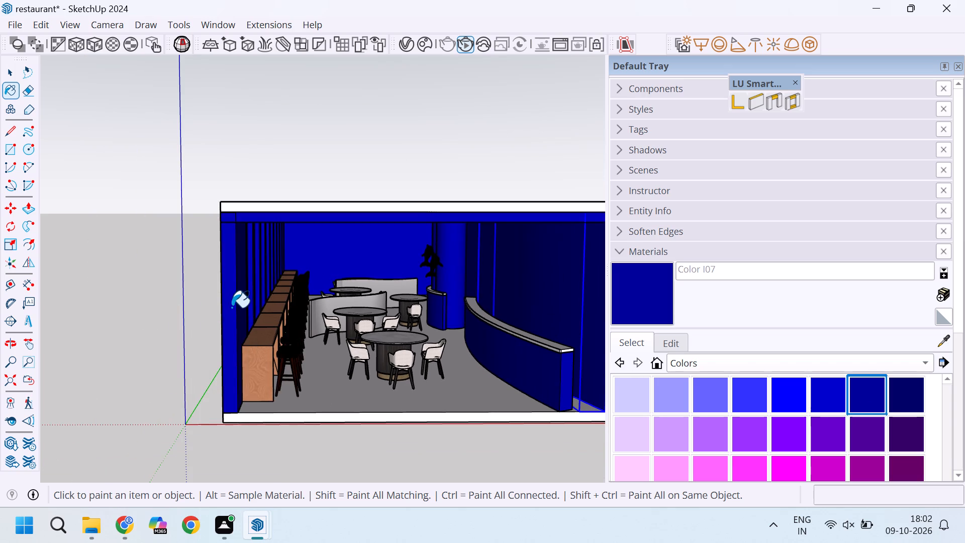
{"action": "scroll", "coordinate": [228, 303], "scroll_direction": "up", "scroll_amount": 3}
{"action": "left_click", "coordinate": [231, 301]}
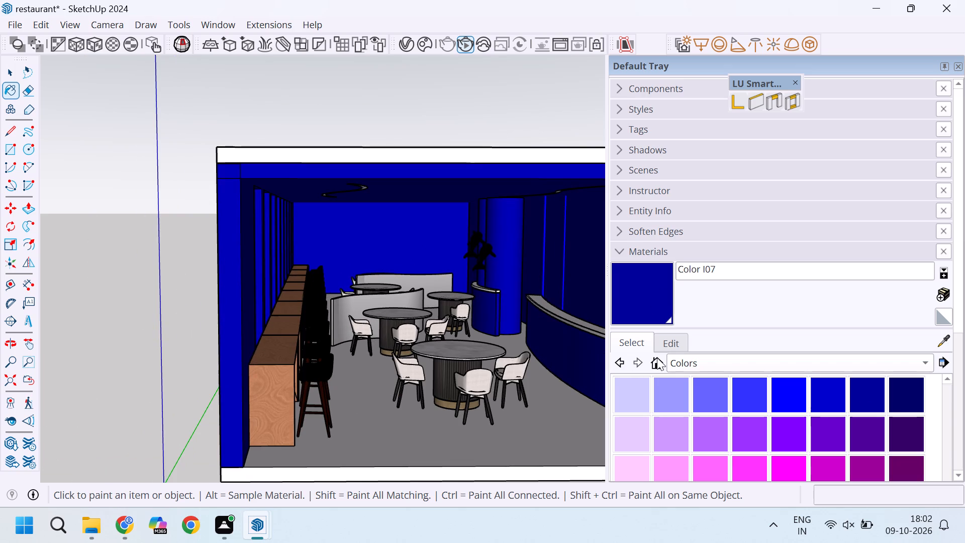
Edit the wall material Color I07, setting its red value to 53 and green value to 140.
{"action": "left_click", "coordinate": [662, 344]}
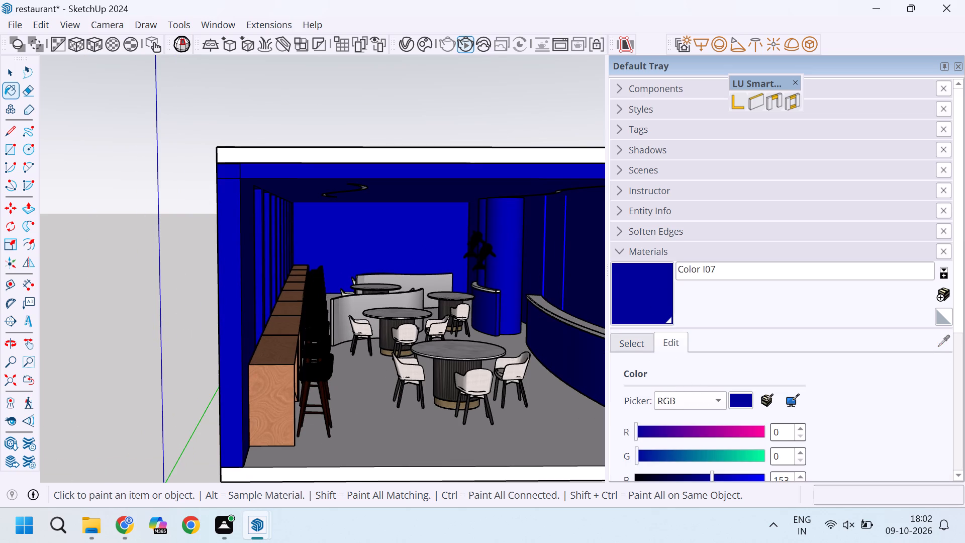
{"action": "left_click", "coordinate": [782, 435]}
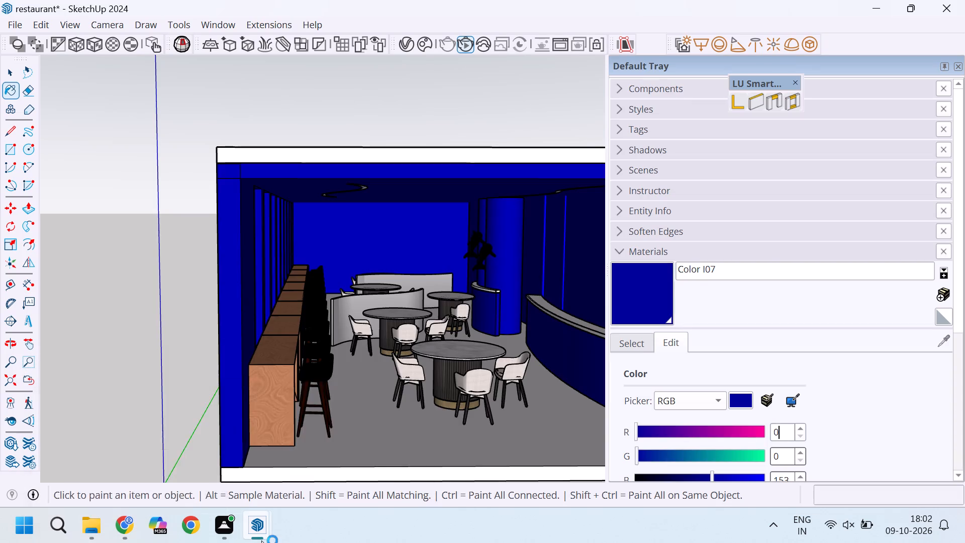
{"action": "left_click", "coordinate": [107, 429]}
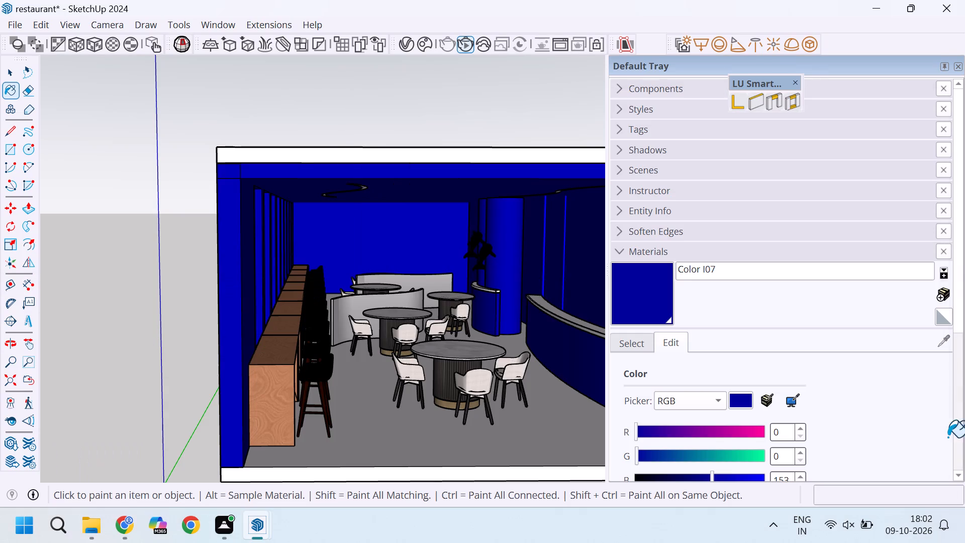
{"action": "left_click", "coordinate": [786, 433]}
{"action": "key", "text": "BackSpace"}
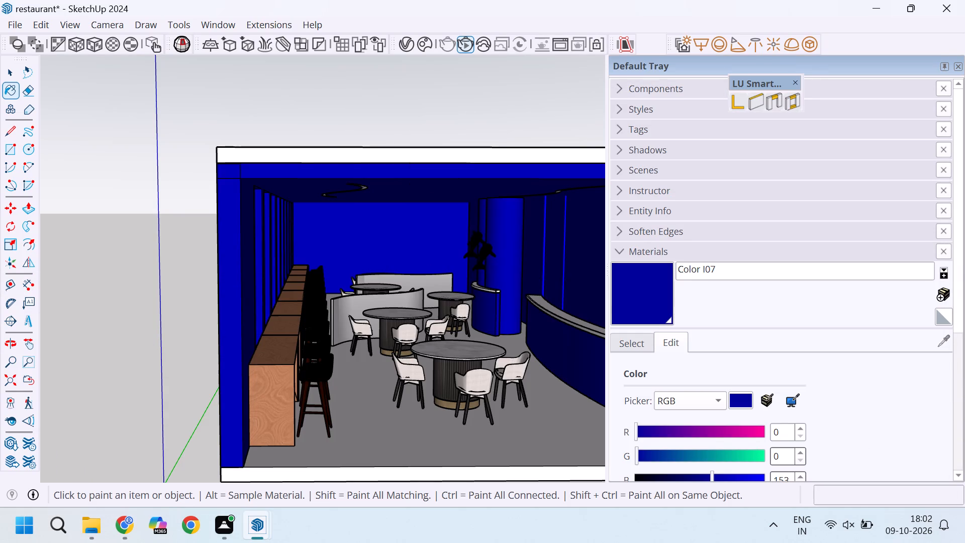
{"action": "key", "text": "BackSpace"}
{"action": "type", "text": "53"}
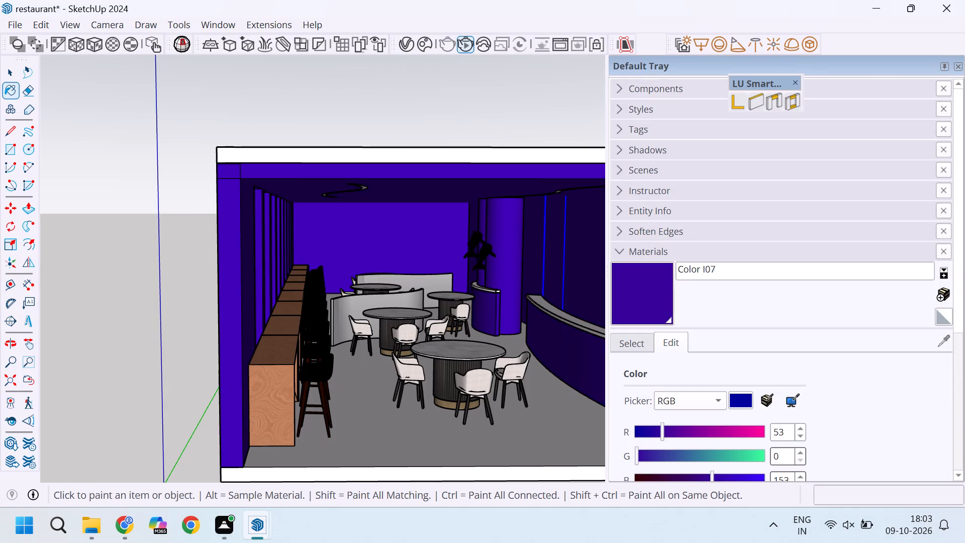
{"action": "left_click", "coordinate": [786, 457]}
{"action": "key", "text": "BackSpace"}
{"action": "key", "text": "BackSpace"}
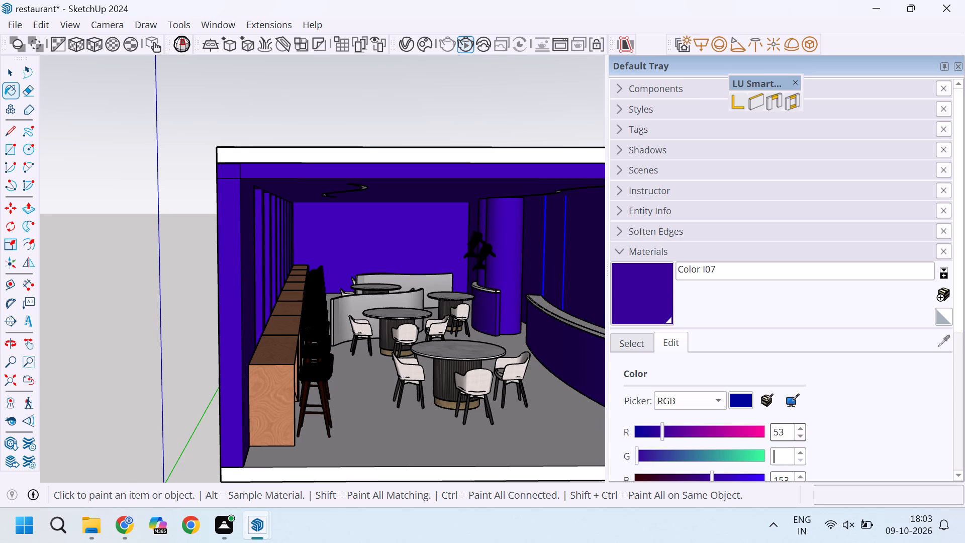
{"action": "type", "text": "1409"}
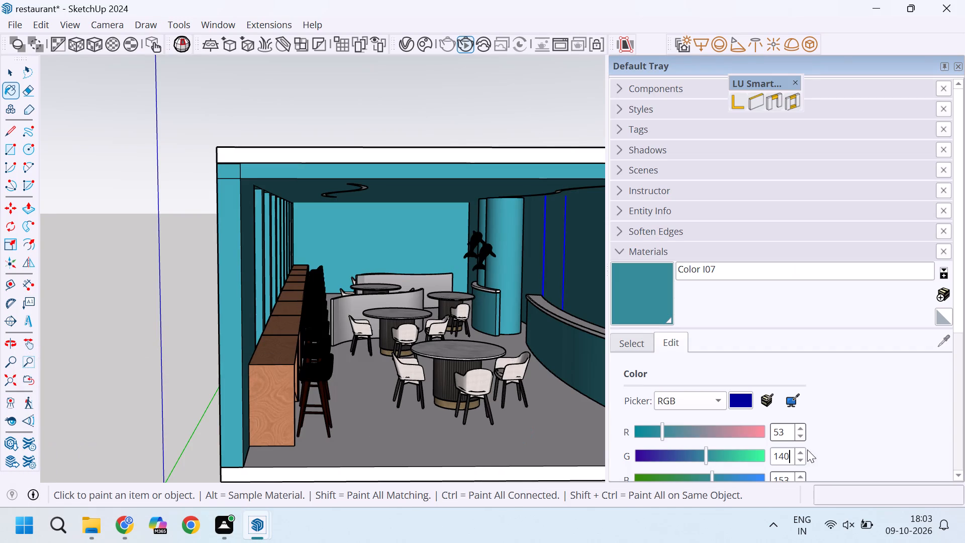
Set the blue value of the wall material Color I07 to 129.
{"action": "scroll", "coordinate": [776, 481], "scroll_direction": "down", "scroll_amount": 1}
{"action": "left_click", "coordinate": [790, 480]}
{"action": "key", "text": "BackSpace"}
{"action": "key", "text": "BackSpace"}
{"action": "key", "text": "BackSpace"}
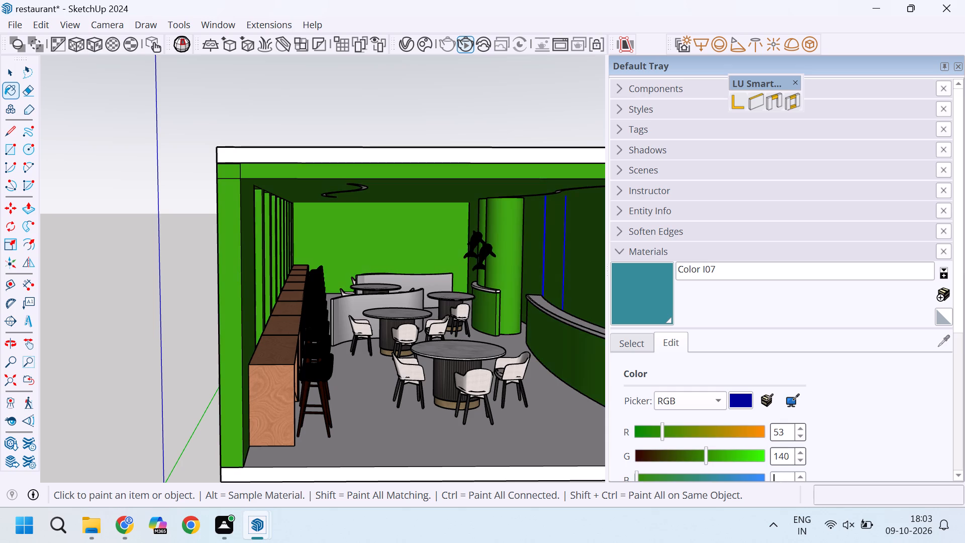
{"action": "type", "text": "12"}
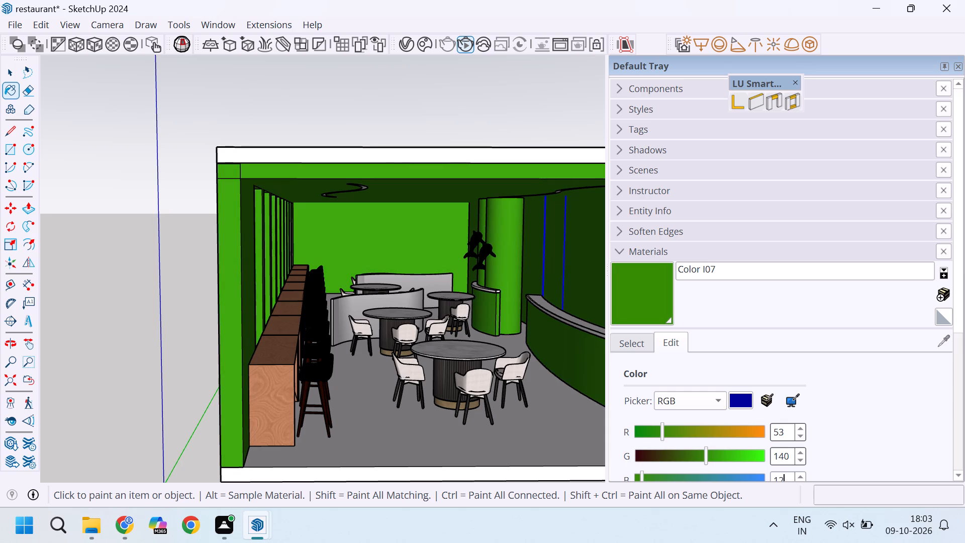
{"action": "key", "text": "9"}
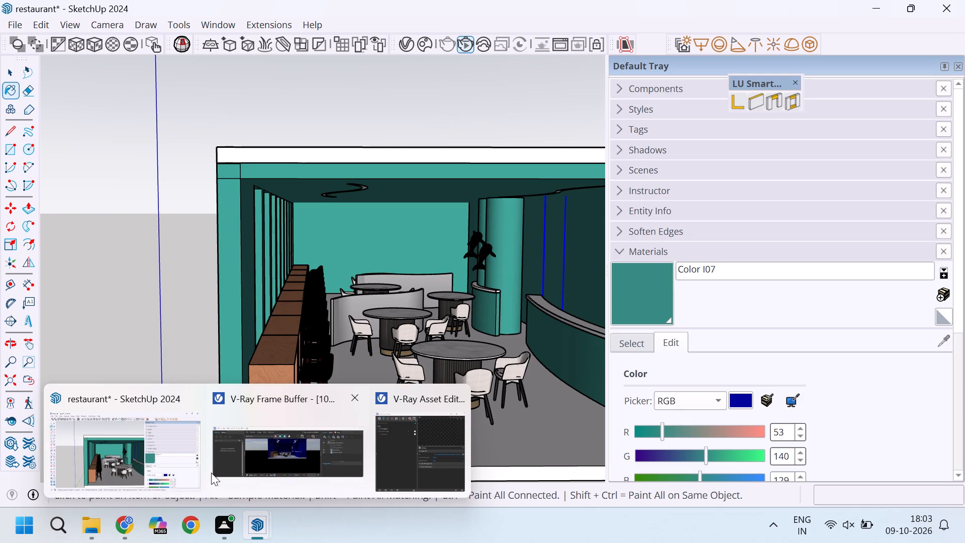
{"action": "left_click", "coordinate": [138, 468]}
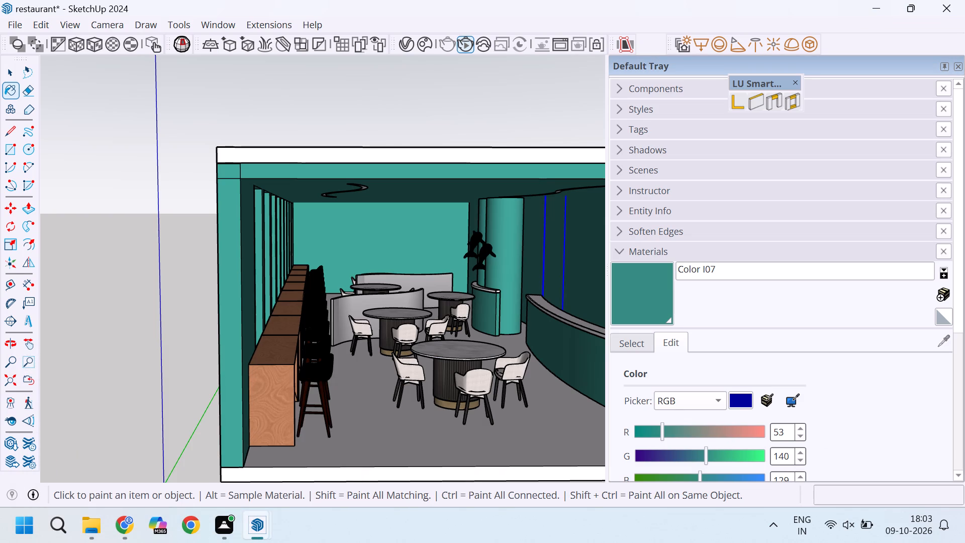
Set the blue value of Color I07 to 209, leave the Paint Bucket tool and clear the selection.
{"action": "left_click", "coordinate": [790, 475]}
{"action": "key", "text": "BackSpace"}
{"action": "key", "text": "BackSpace"}
{"action": "key", "text": "BackSpace"}
{"action": "key", "text": "BackSpace"}
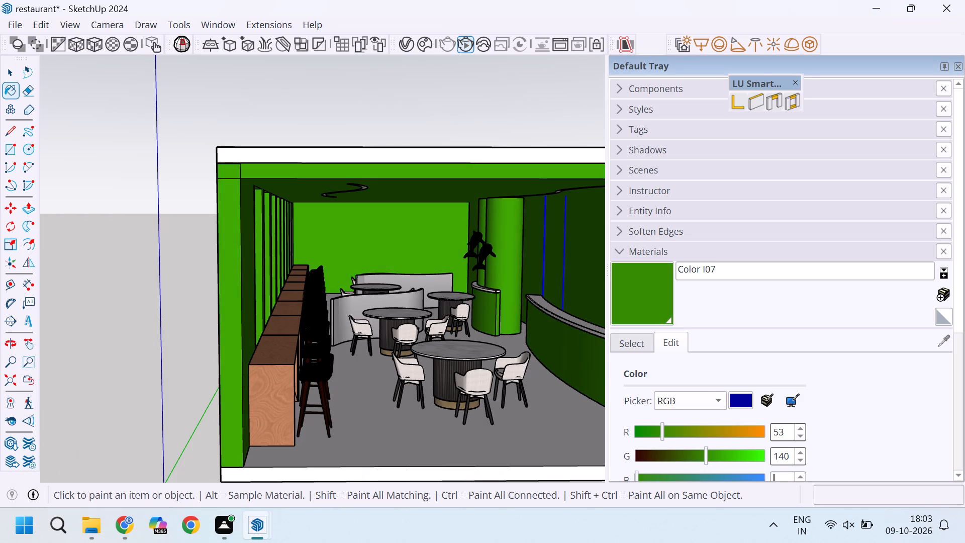
{"action": "type", "text": "2098"}
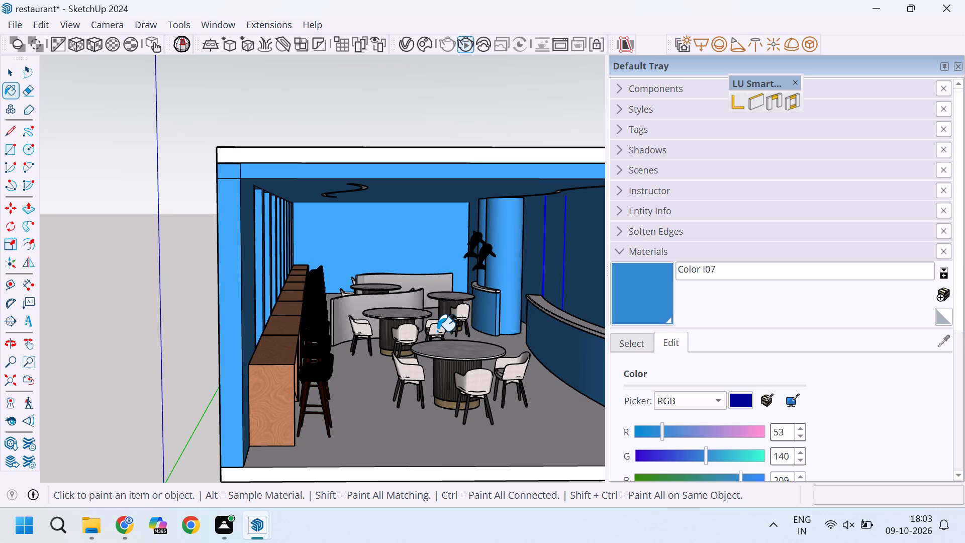
{"action": "key", "text": "space"}
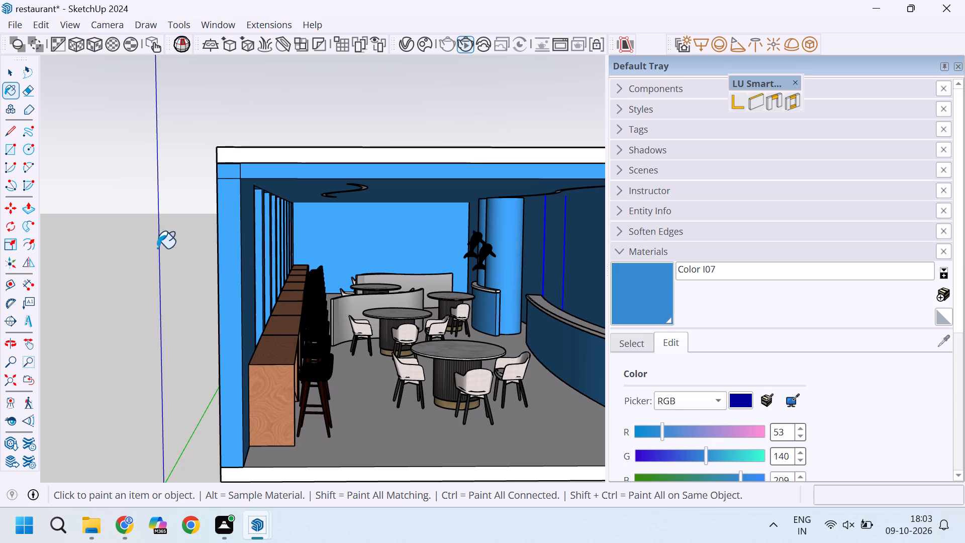
{"action": "key", "text": "space"}
{"action": "key", "text": "space"}
{"action": "key", "text": "space"}
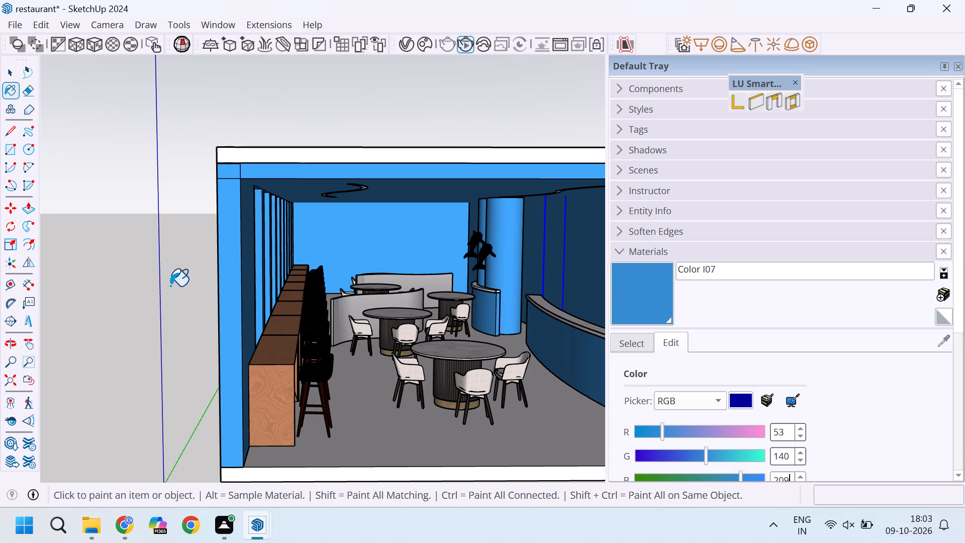
{"action": "key", "text": "space"}
{"action": "left_click", "coordinate": [170, 286]}
{"action": "key", "text": "space"}
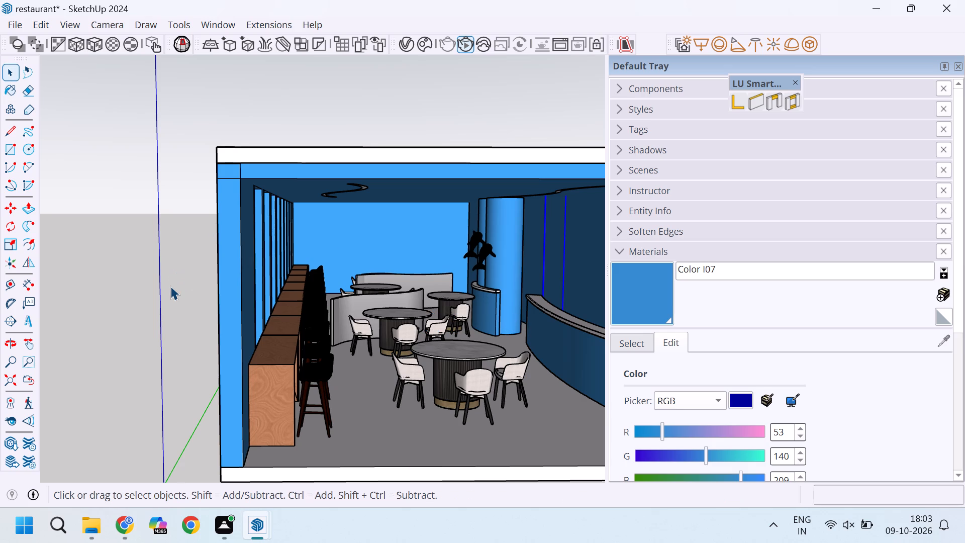
{"action": "left_click", "coordinate": [170, 286]}
Hide the Default Tray to free up the modelling area.
{"action": "scroll", "coordinate": [170, 286], "scroll_direction": "down", "scroll_amount": 11}
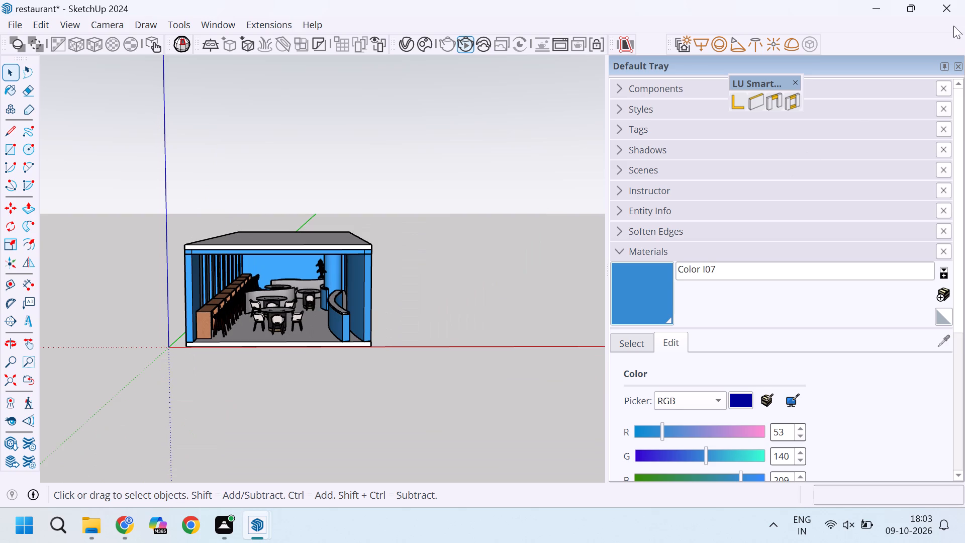
{"action": "left_click", "coordinate": [953, 67]}
{"action": "left_click", "coordinate": [621, 253]}
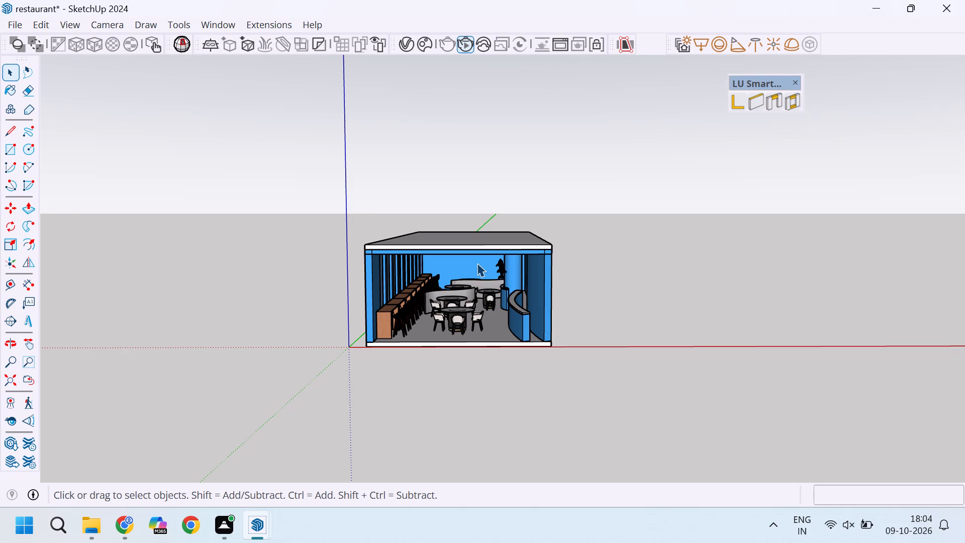
Stop the running V-Ray render and start a fresh one of the restaurant with the recoloured walls.
{"action": "scroll", "coordinate": [476, 263], "scroll_direction": "up", "scroll_amount": 4}
{"action": "middle_click_drag", "start_coordinate": [455, 276], "coordinate": [468, 249]}
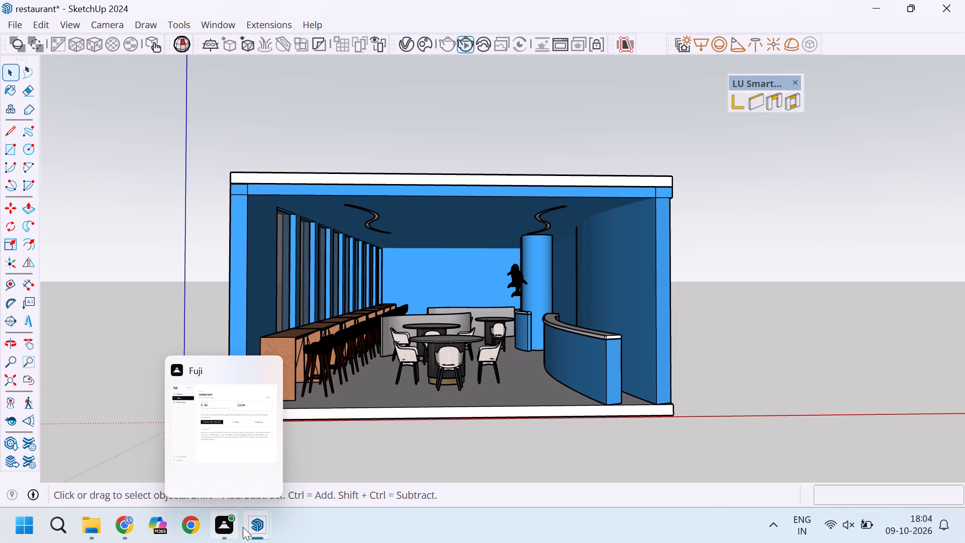
{"action": "left_click", "coordinate": [324, 446]}
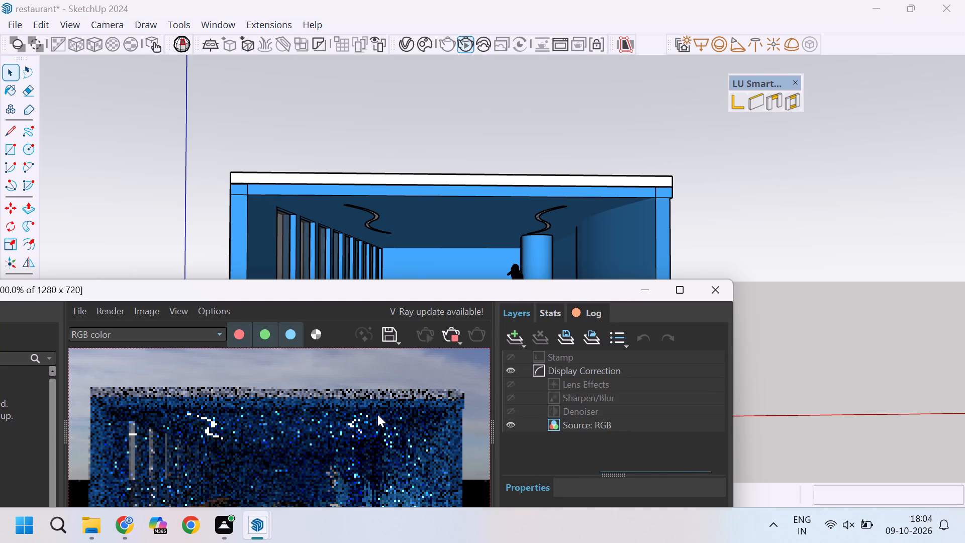
{"action": "left_click", "coordinate": [451, 337]}
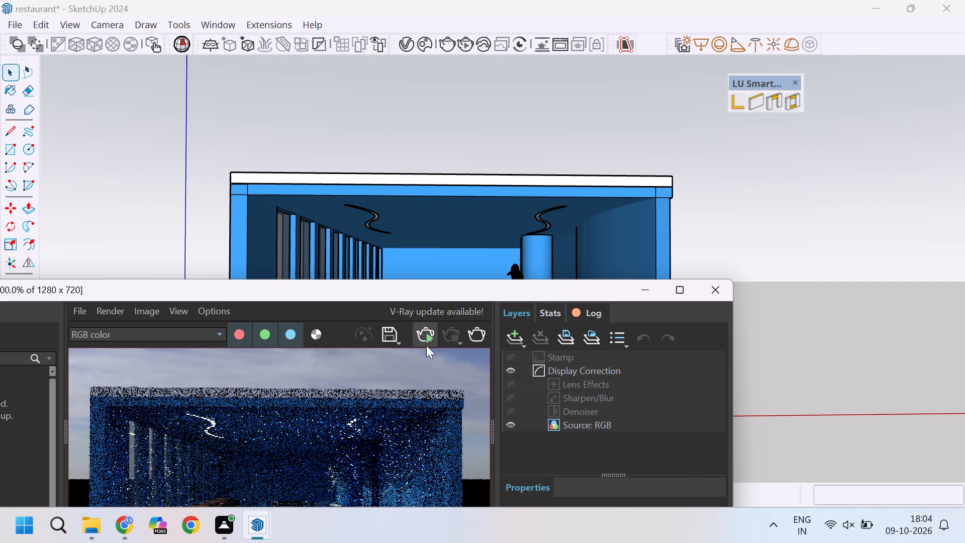
{"action": "left_click", "coordinate": [426, 338]}
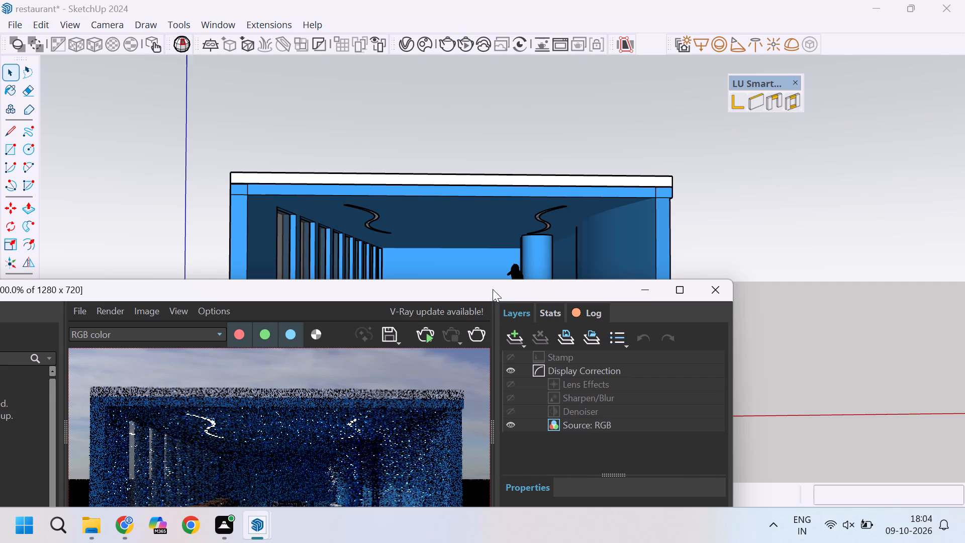
{"action": "left_click_drag", "start_coordinate": [493, 289], "coordinate": [580, 183]}
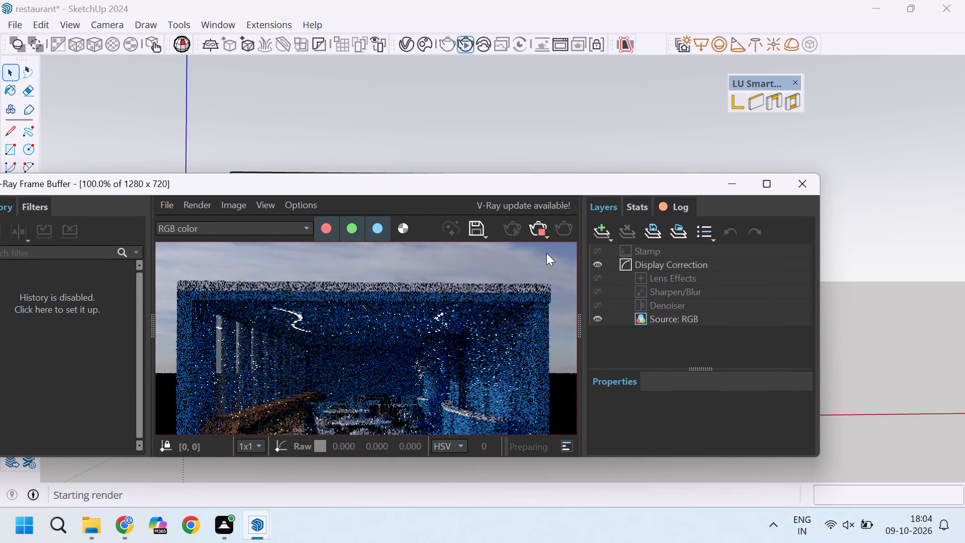
{"action": "scroll", "coordinate": [430, 172], "scroll_direction": "down", "scroll_amount": 4}
{"action": "scroll", "coordinate": [402, 292], "scroll_direction": "down", "scroll_amount": 1}
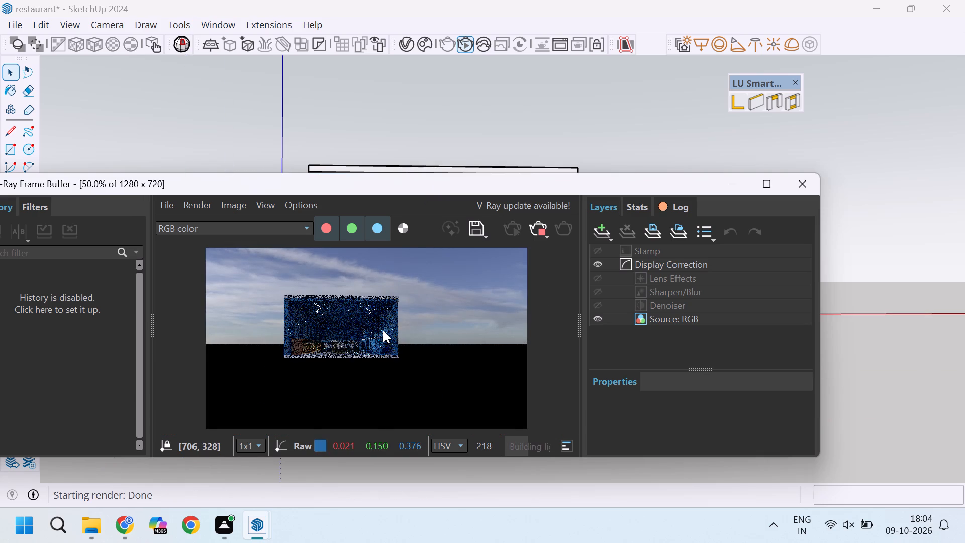
Inspect the recoloured blue walls and ceiling lights in the V-Ray render, close up and as a whole.
{"action": "scroll", "coordinate": [346, 310], "scroll_direction": "up", "scroll_amount": 3}
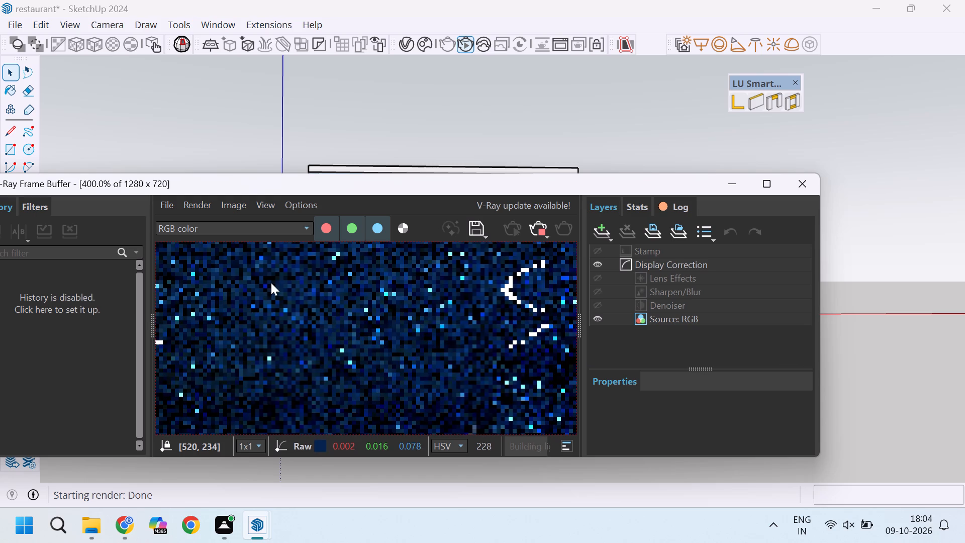
{"action": "scroll", "coordinate": [312, 313], "scroll_direction": "down", "scroll_amount": 2}
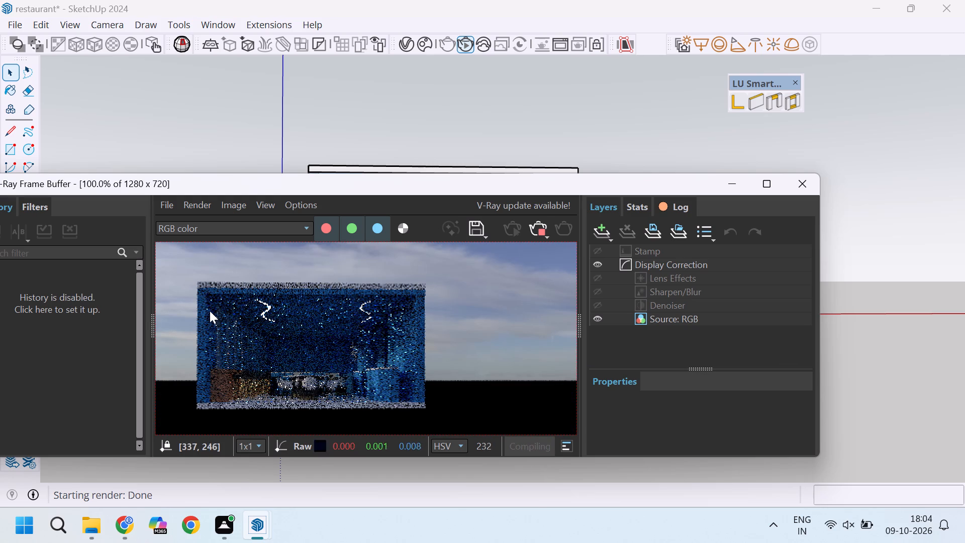
{"action": "scroll", "coordinate": [179, 293], "scroll_direction": "up", "scroll_amount": 1}
{"action": "scroll", "coordinate": [181, 296], "scroll_direction": "down", "scroll_amount": 2}
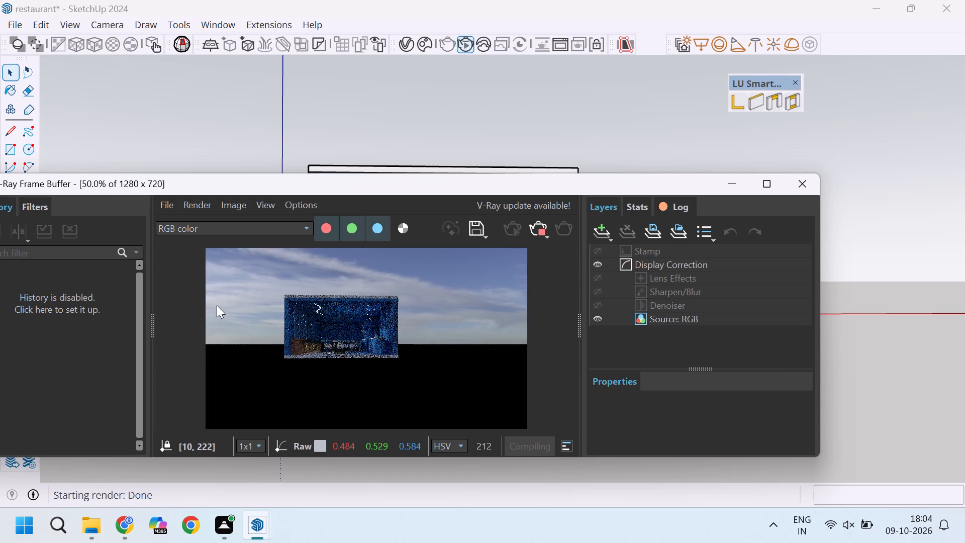
{"action": "scroll", "coordinate": [247, 311], "scroll_direction": "up", "scroll_amount": 1}
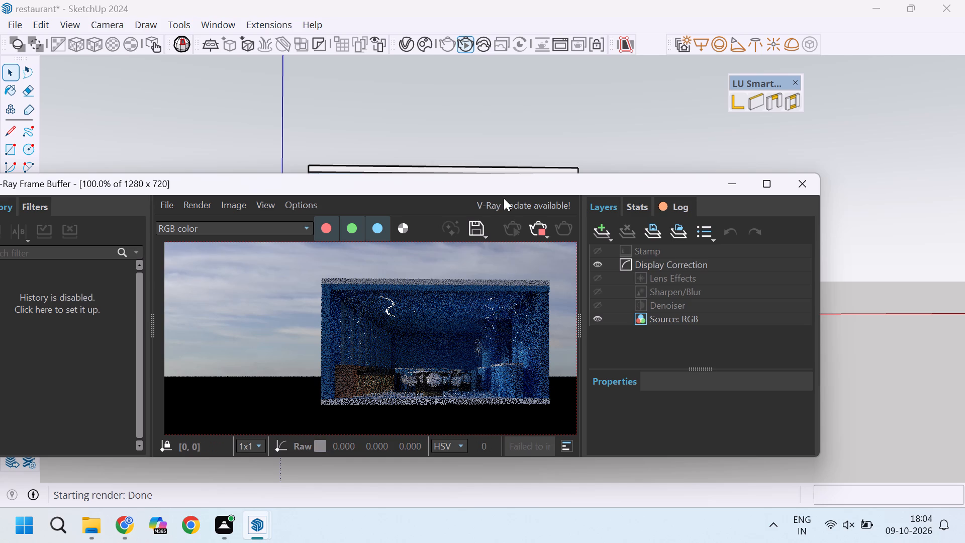
Reposition the V-Ray Frame Buffer so that the restaurant model and its live render can be seen together.
{"action": "left_click_drag", "start_coordinate": [504, 189], "coordinate": [493, 349]}
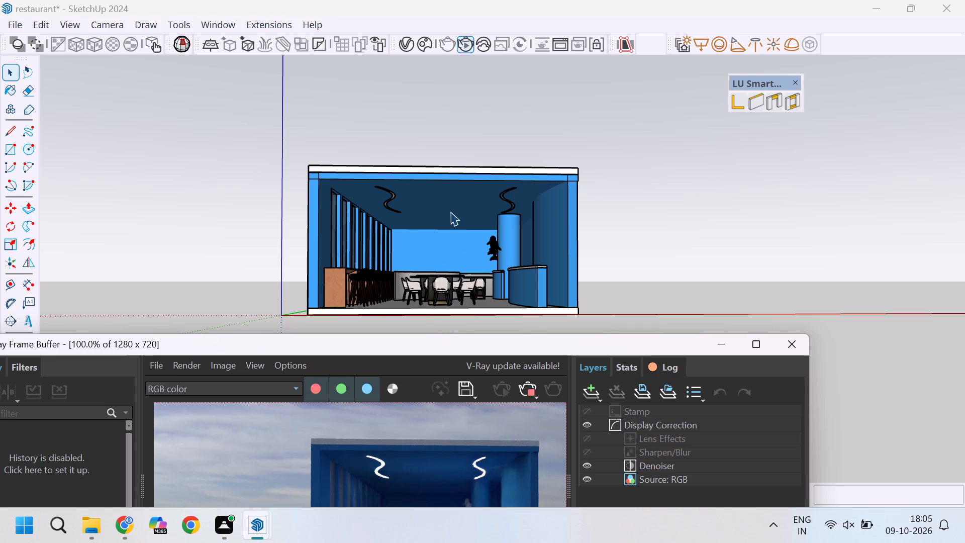
{"action": "scroll", "coordinate": [450, 212], "scroll_direction": "up", "scroll_amount": 1}
{"action": "scroll", "coordinate": [455, 236], "scroll_direction": "down", "scroll_amount": 1}
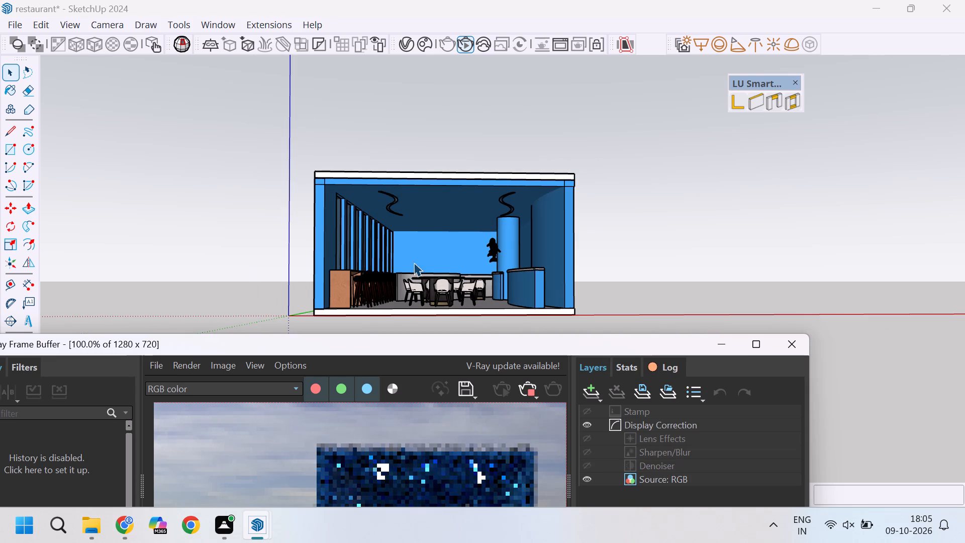
{"action": "left_click_drag", "start_coordinate": [476, 342], "coordinate": [506, 274]}
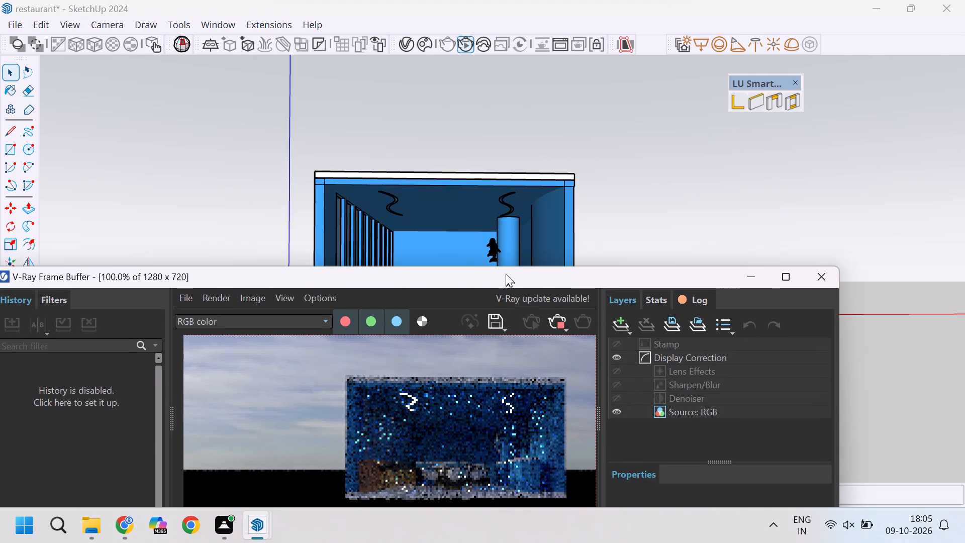
{"action": "left_click_drag", "start_coordinate": [506, 274], "coordinate": [506, 269]}
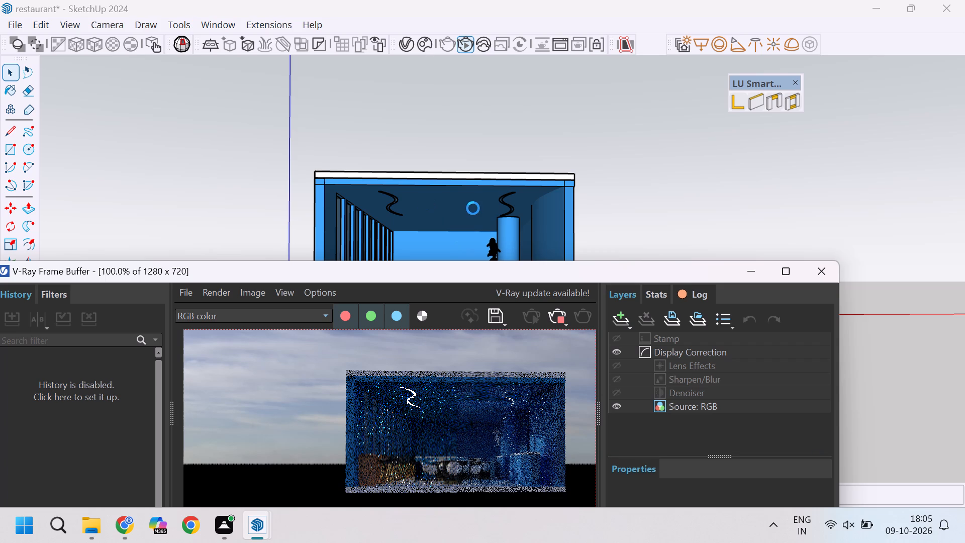
Compare the restaurant's open front in the model with the live render at nearer and farther distances.
{"action": "scroll", "coordinate": [471, 208], "scroll_direction": "up", "scroll_amount": 1}
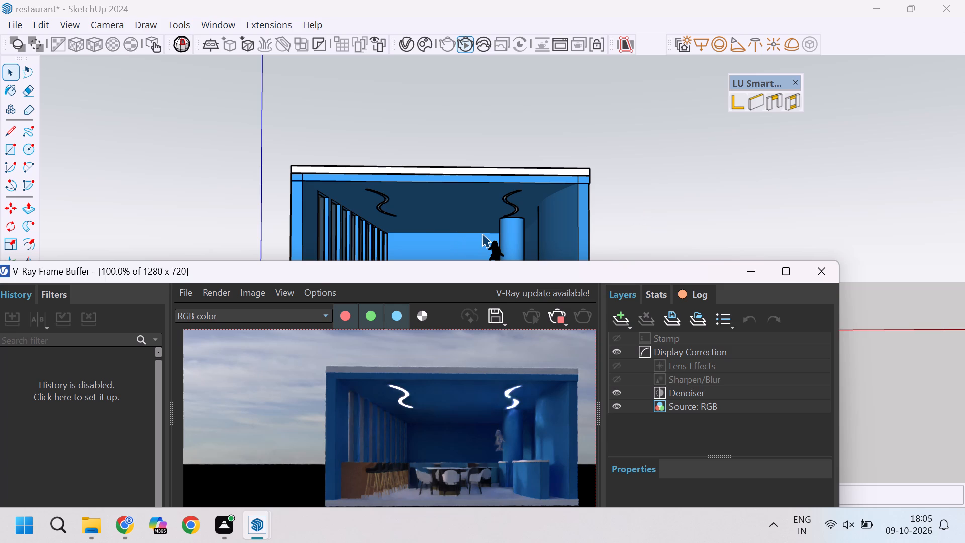
{"action": "scroll", "coordinate": [481, 233], "scroll_direction": "down", "scroll_amount": 1}
{"action": "scroll", "coordinate": [462, 178], "scroll_direction": "down", "scroll_amount": 3}
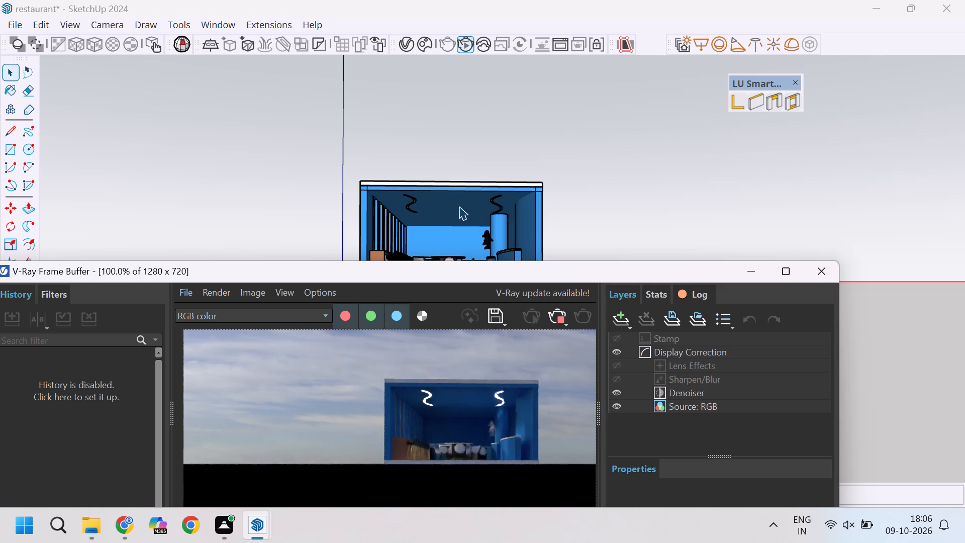
{"action": "scroll", "coordinate": [502, 237], "scroll_direction": "up", "scroll_amount": 1}
{"action": "scroll", "coordinate": [433, 184], "scroll_direction": "down", "scroll_amount": 2}
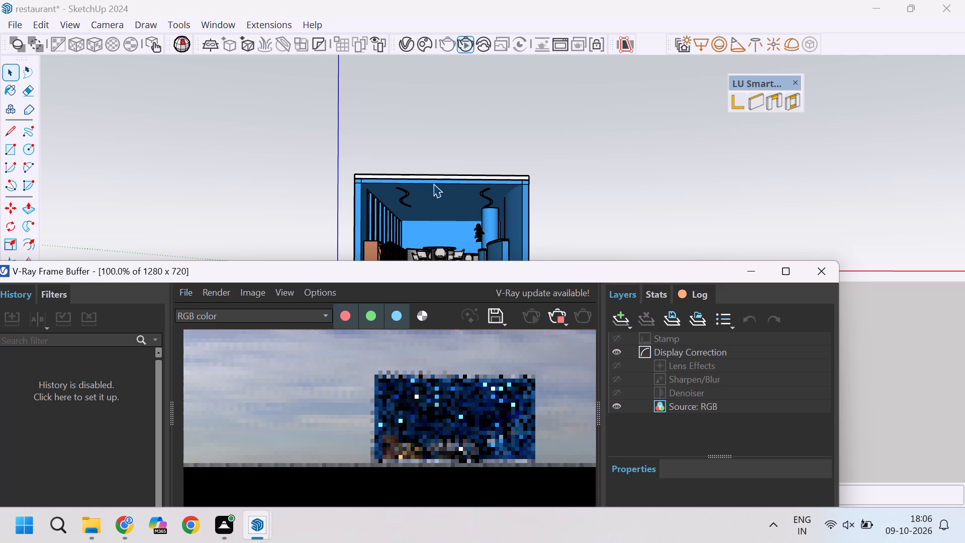
{"action": "scroll", "coordinate": [465, 219], "scroll_direction": "up", "scroll_amount": 2}
{"action": "scroll", "coordinate": [445, 191], "scroll_direction": "down", "scroll_amount": 4}
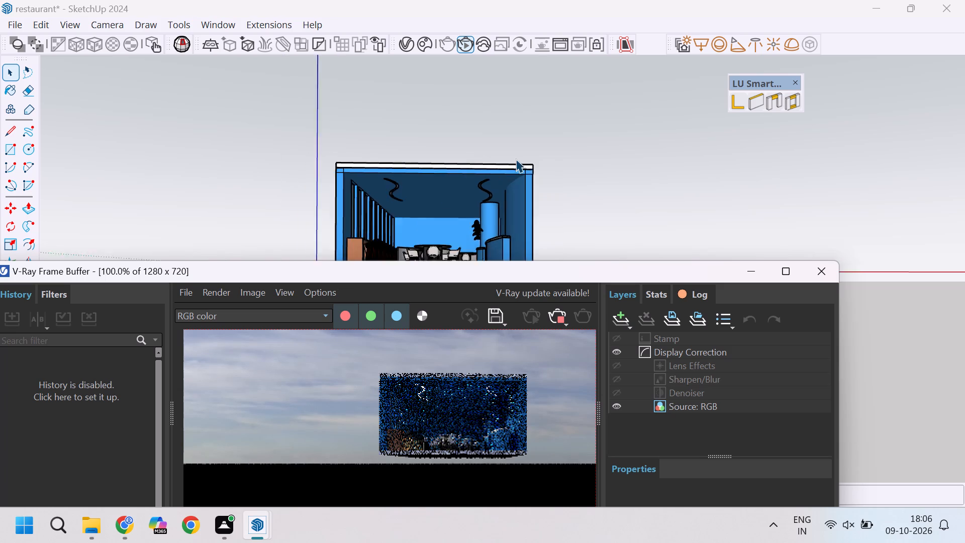
Examine the interior from a raised viewpoint and from eye level, then closer towards the curved ceiling lights, against the live render.
{"action": "middle_click_drag", "start_coordinate": [516, 158], "coordinate": [523, 217]}
{"action": "scroll", "coordinate": [498, 153], "scroll_direction": "down", "scroll_amount": 4}
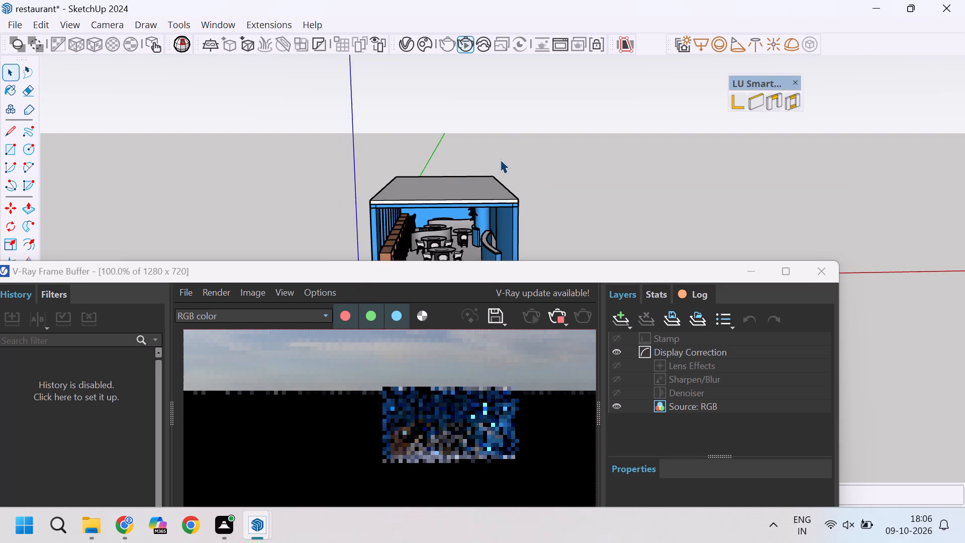
{"action": "scroll", "coordinate": [515, 220], "scroll_direction": "up", "scroll_amount": 3}
{"action": "scroll", "coordinate": [471, 237], "scroll_direction": "up", "scroll_amount": 1}
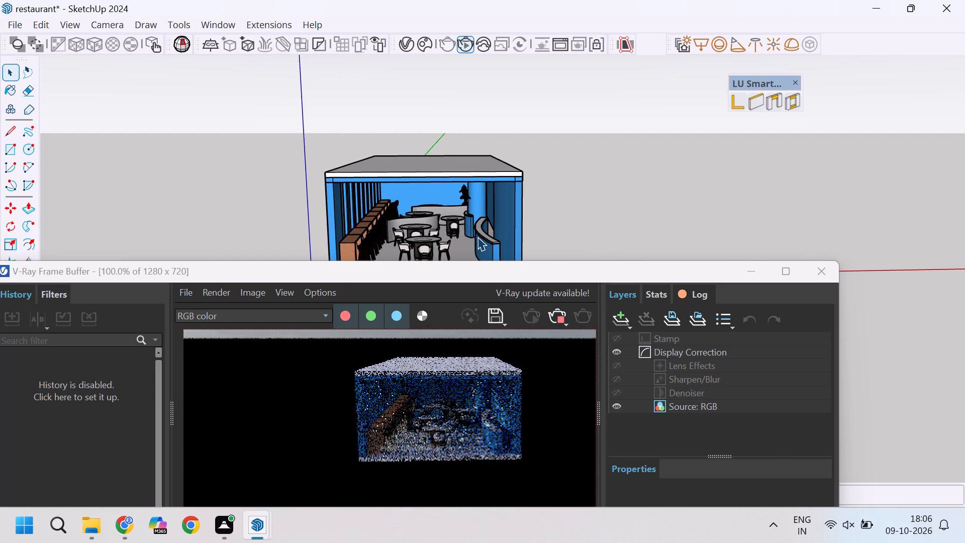
{"action": "scroll", "coordinate": [470, 246], "scroll_direction": "up", "scroll_amount": 5}
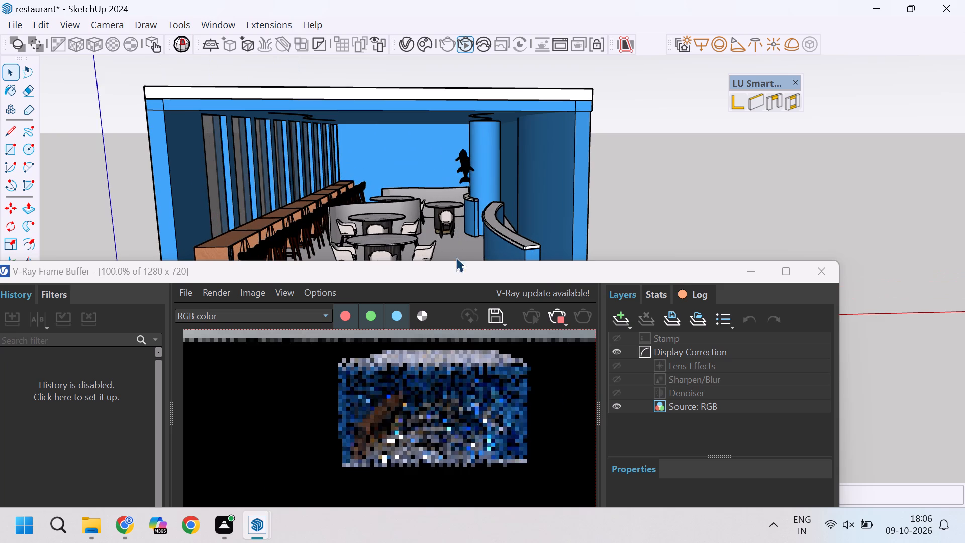
{"action": "scroll", "coordinate": [459, 401], "scroll_direction": "down", "scroll_amount": 1}
{"action": "middle_click_drag", "start_coordinate": [490, 228], "coordinate": [491, 194]}
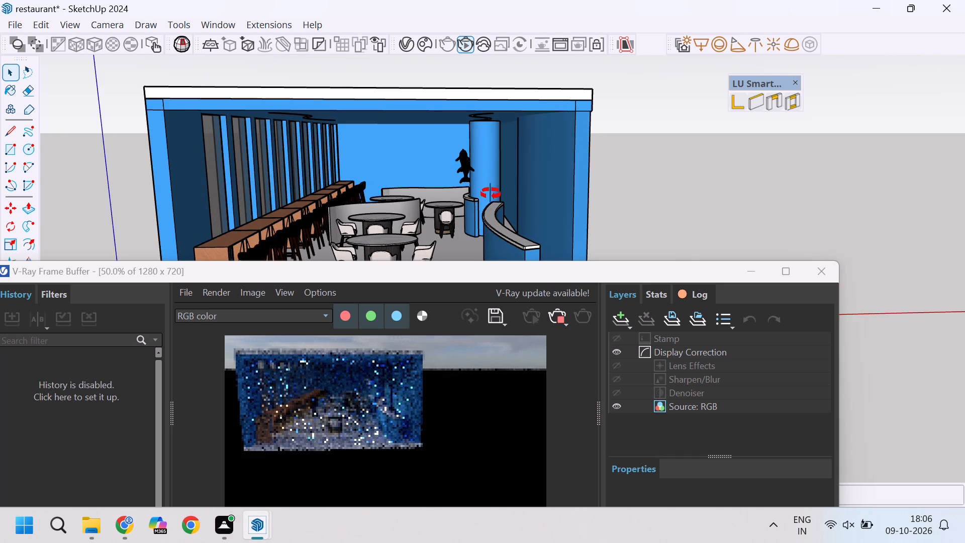
{"action": "middle_click_drag", "start_coordinate": [491, 194], "coordinate": [492, 189]}
{"action": "scroll", "coordinate": [492, 189], "scroll_direction": "down", "scroll_amount": 1}
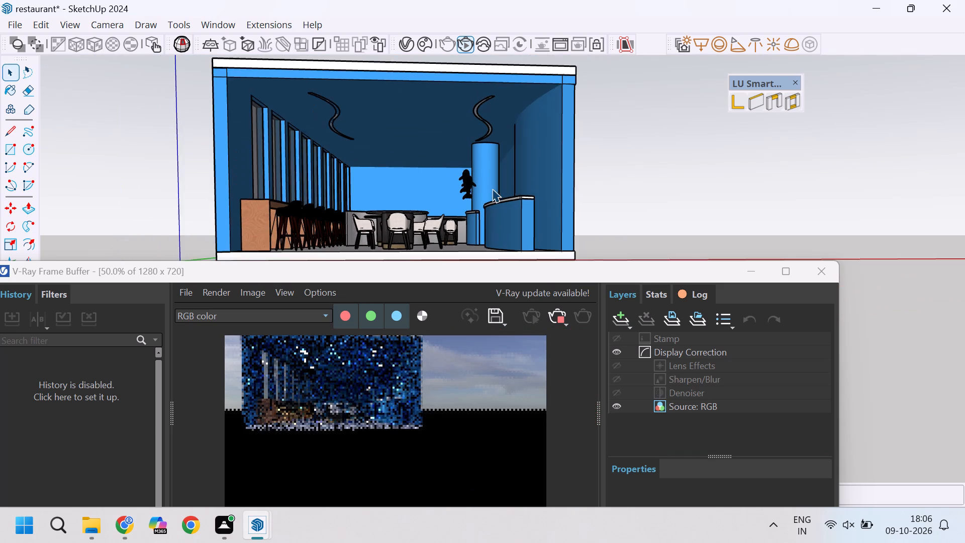
{"action": "scroll", "coordinate": [492, 189], "scroll_direction": "down", "scroll_amount": 1}
{"action": "scroll", "coordinate": [429, 143], "scroll_direction": "down", "scroll_amount": 2}
{"action": "scroll", "coordinate": [358, 90], "scroll_direction": "up", "scroll_amount": 2}
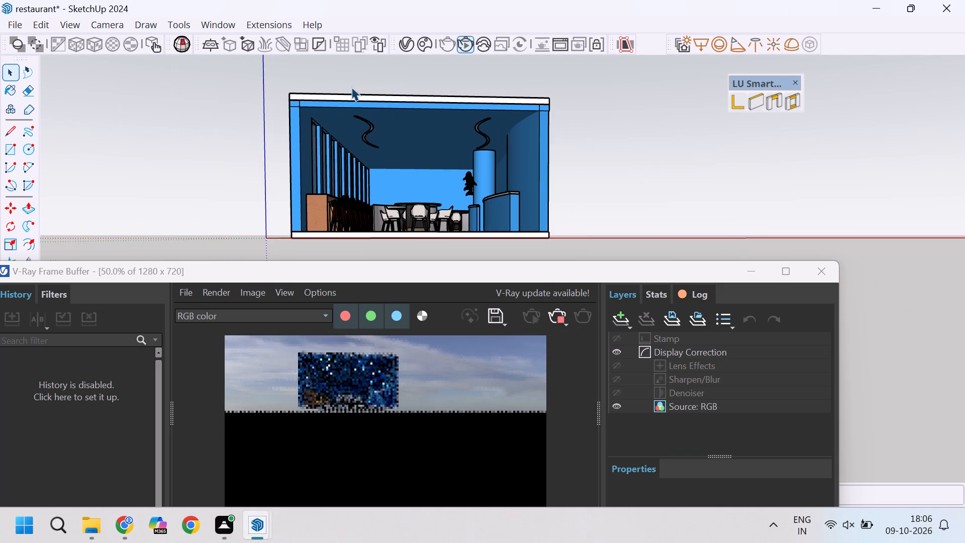
{"action": "scroll", "coordinate": [347, 86], "scroll_direction": "up", "scroll_amount": 2}
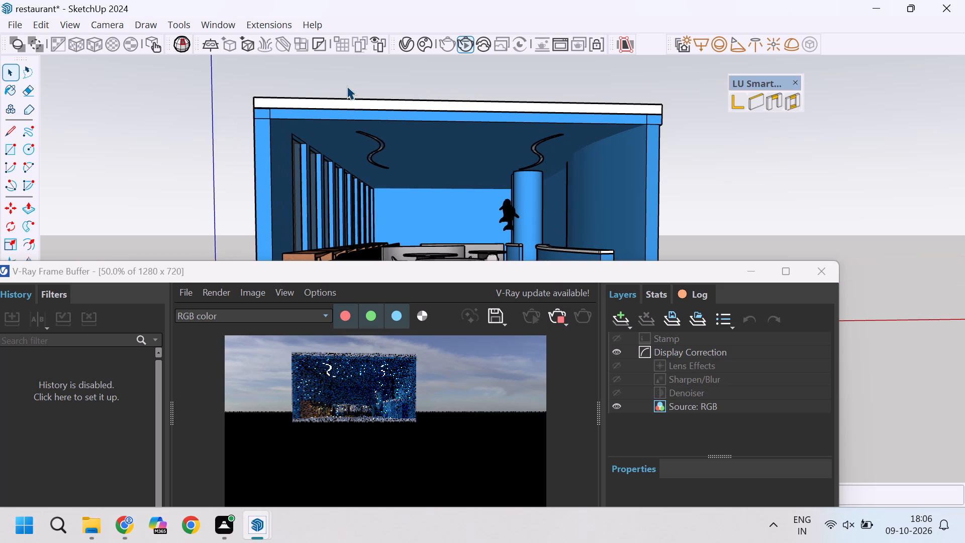
{"action": "scroll", "coordinate": [347, 86], "scroll_direction": "up", "scroll_amount": 2}
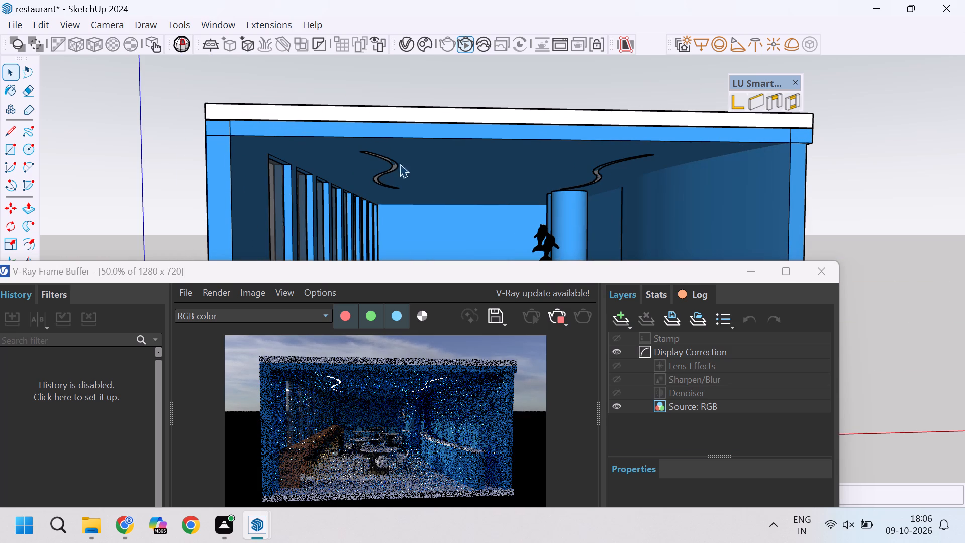
{"action": "scroll", "coordinate": [438, 219], "scroll_direction": "up", "scroll_amount": 1}
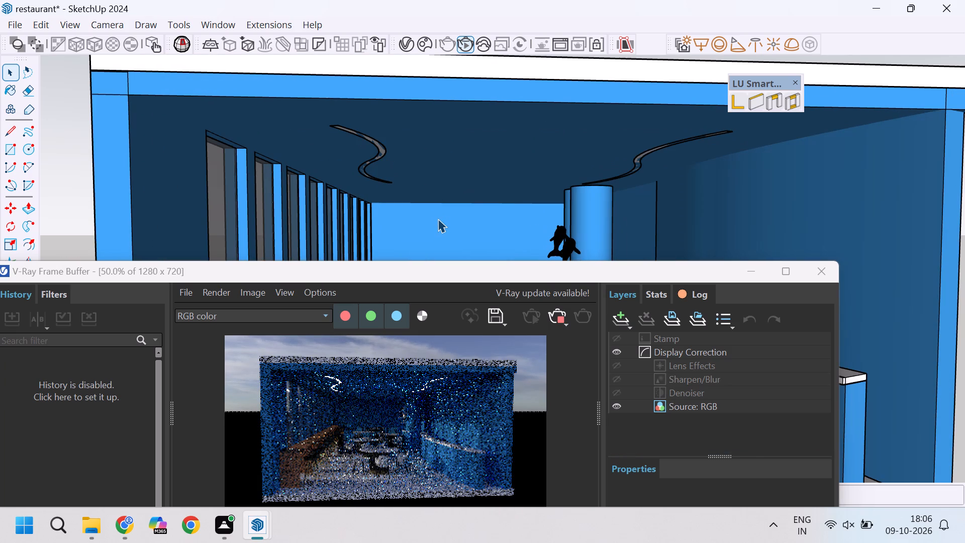
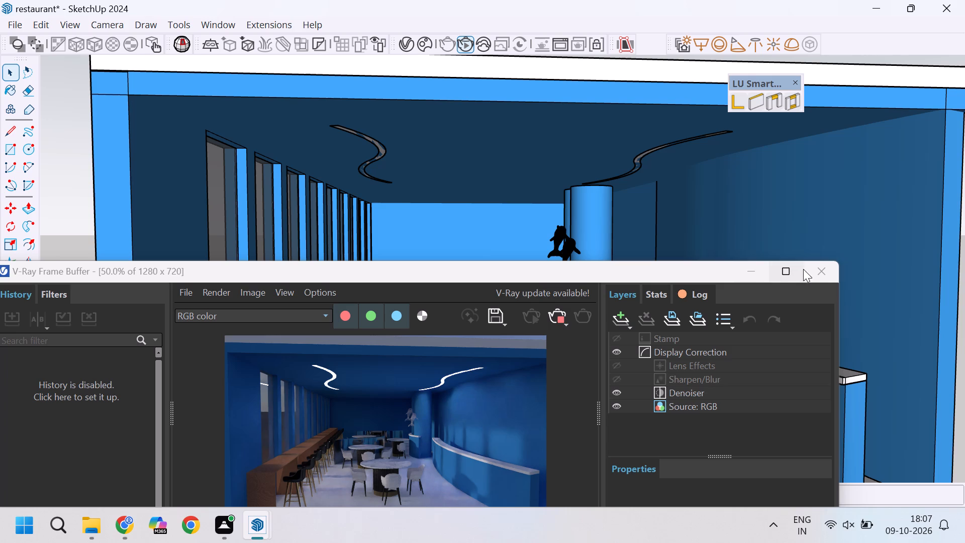
Close the V-Ray Frame Buffer.
{"action": "left_click", "coordinate": [829, 272]}
Examine the restaurant interior through its open front from near and far, including the ceiling lights, curved counter and seating.
{"action": "scroll", "coordinate": [331, 125], "scroll_direction": "up", "scroll_amount": 8}
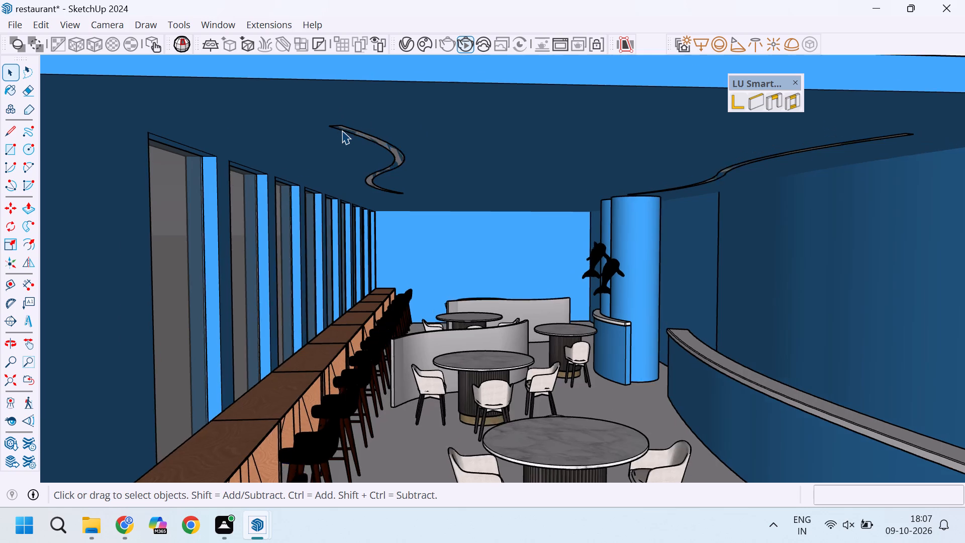
{"action": "scroll", "coordinate": [342, 130], "scroll_direction": "up", "scroll_amount": 4}
{"action": "scroll", "coordinate": [342, 130], "scroll_direction": "down", "scroll_amount": 16}
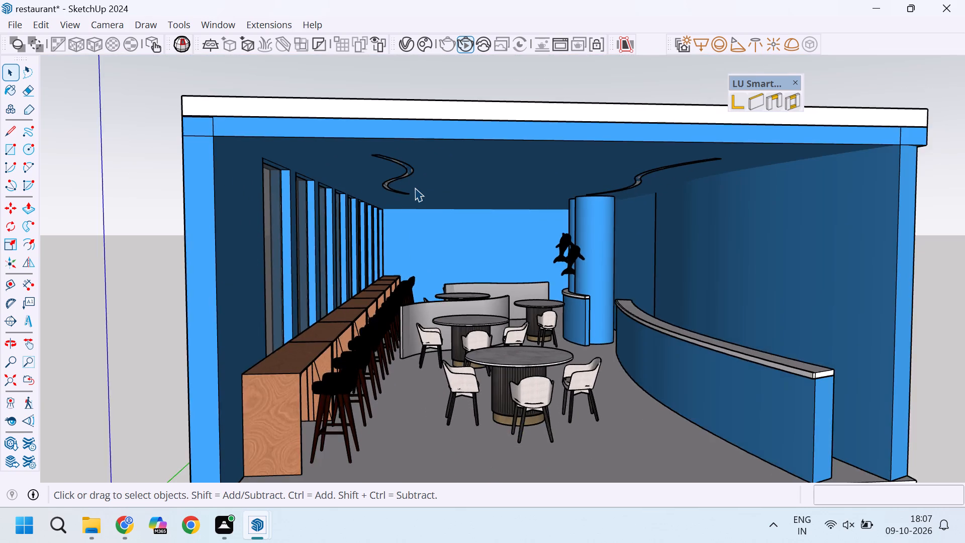
{"action": "scroll", "coordinate": [415, 188], "scroll_direction": "down", "scroll_amount": 4}
{"action": "middle_click_drag", "start_coordinate": [502, 293], "coordinate": [489, 293]}
{"action": "scroll", "coordinate": [467, 256], "scroll_direction": "up", "scroll_amount": 4}
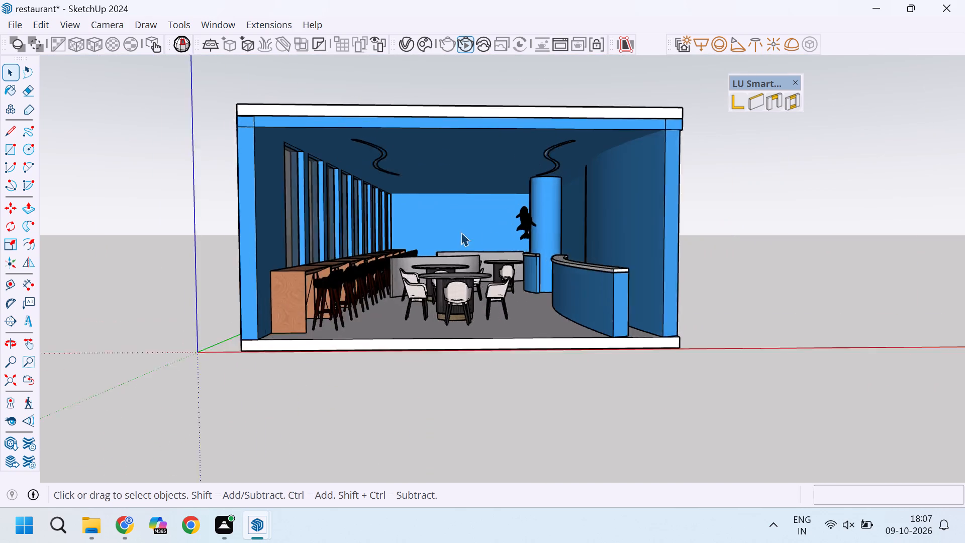
{"action": "scroll", "coordinate": [494, 231], "scroll_direction": "down", "scroll_amount": 3}
{"action": "scroll", "coordinate": [375, 127], "scroll_direction": "up", "scroll_amount": 2}
{"action": "scroll", "coordinate": [422, 160], "scroll_direction": "down", "scroll_amount": 1}
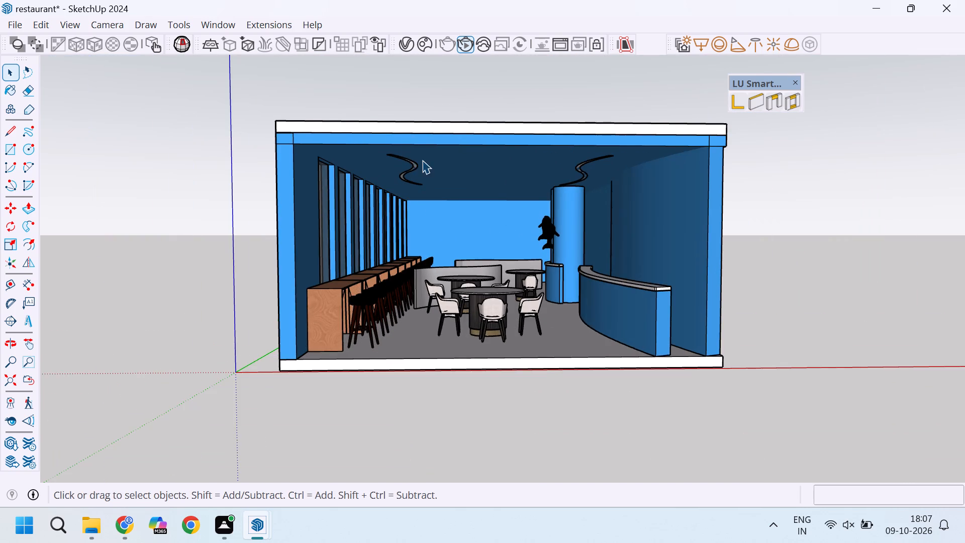
{"action": "scroll", "coordinate": [589, 237], "scroll_direction": "up", "scroll_amount": 3}
{"action": "scroll", "coordinate": [598, 182], "scroll_direction": "up", "scroll_amount": 3}
{"action": "scroll", "coordinate": [630, 260], "scroll_direction": "down", "scroll_amount": 2}
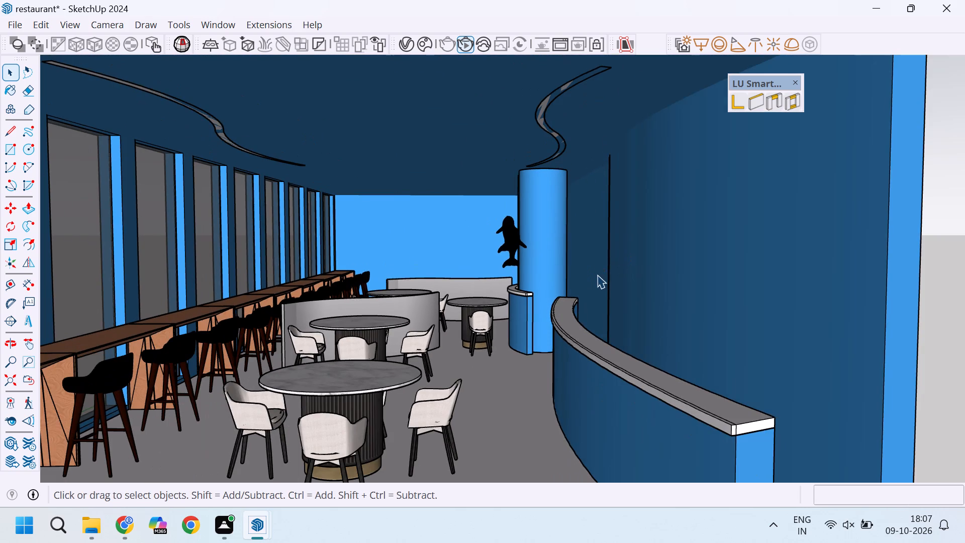
{"action": "middle_click_drag", "start_coordinate": [597, 275], "coordinate": [579, 284]}
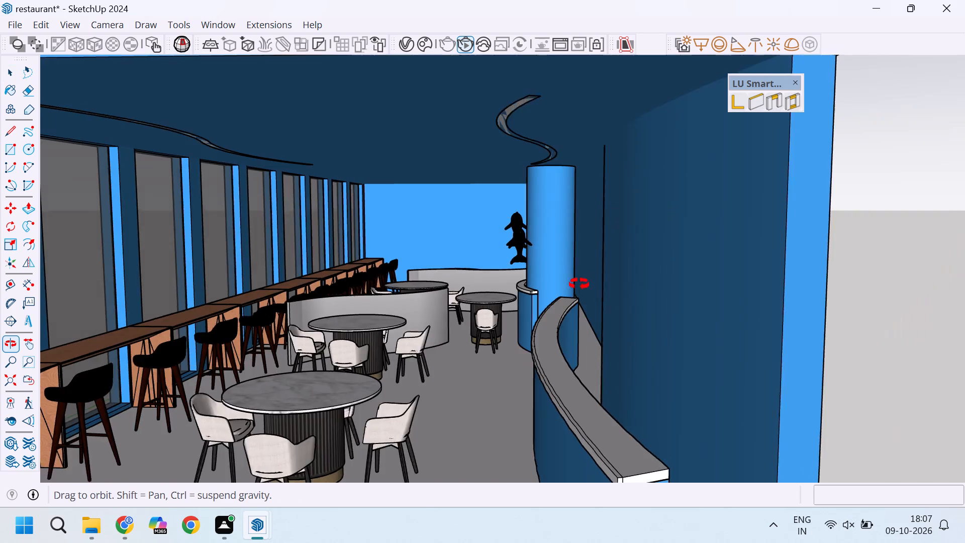
{"action": "middle_click_drag", "start_coordinate": [579, 284], "coordinate": [610, 283]}
{"action": "scroll", "coordinate": [623, 283], "scroll_direction": "down", "scroll_amount": 10}
{"action": "middle_click_drag", "start_coordinate": [635, 357], "coordinate": [618, 356]}
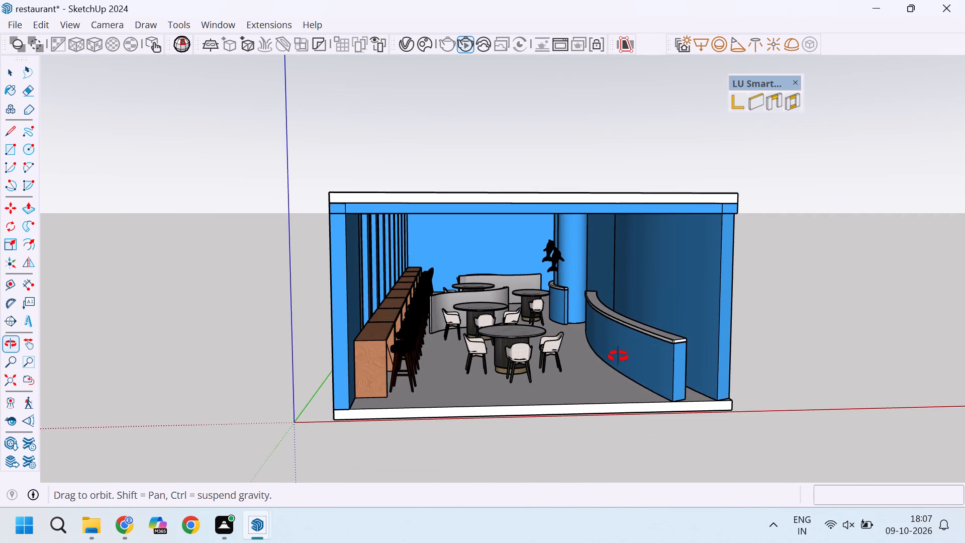
{"action": "middle_click_drag", "start_coordinate": [618, 356], "coordinate": [622, 356]}
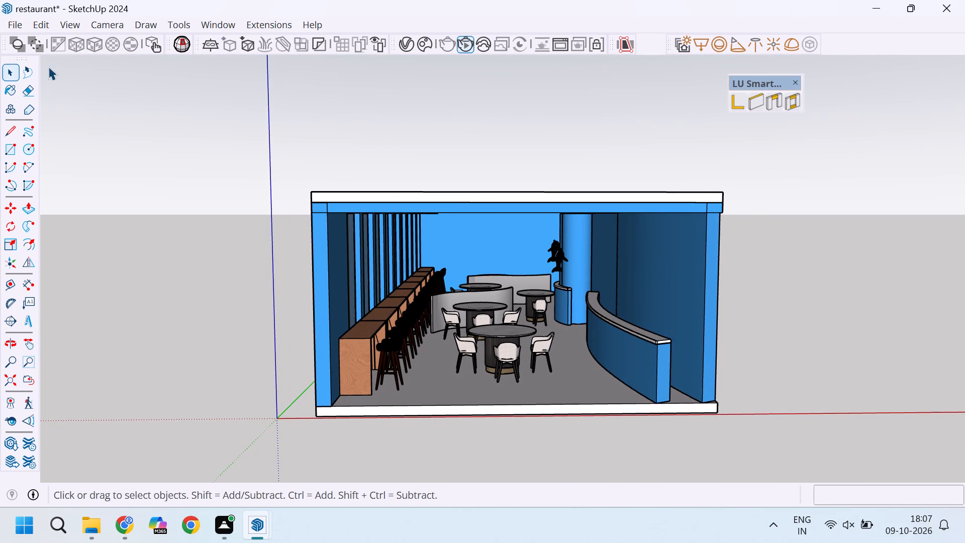
Try to place a section plane on the front face of the white floor slab.
{"action": "left_click", "coordinate": [12, 24]}
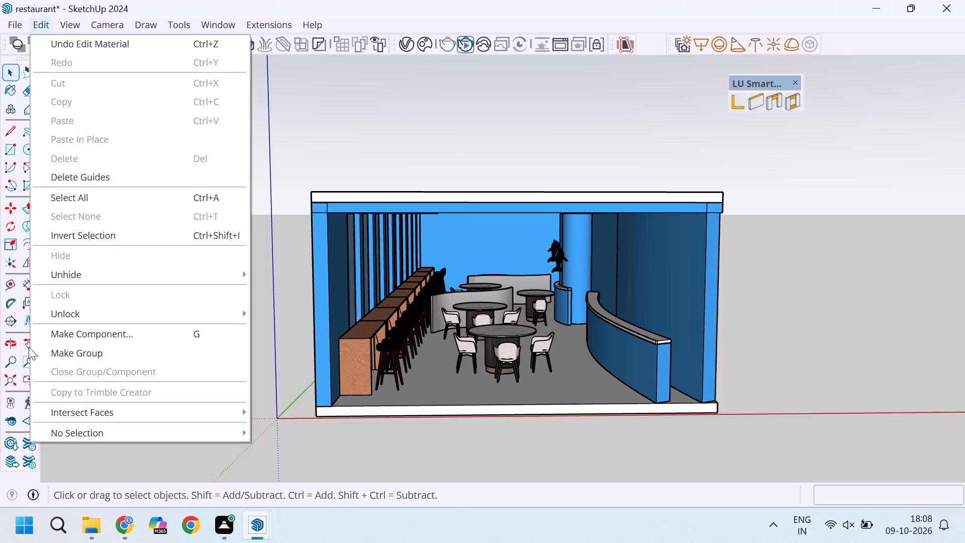
{"action": "left_click", "coordinate": [8, 315]}
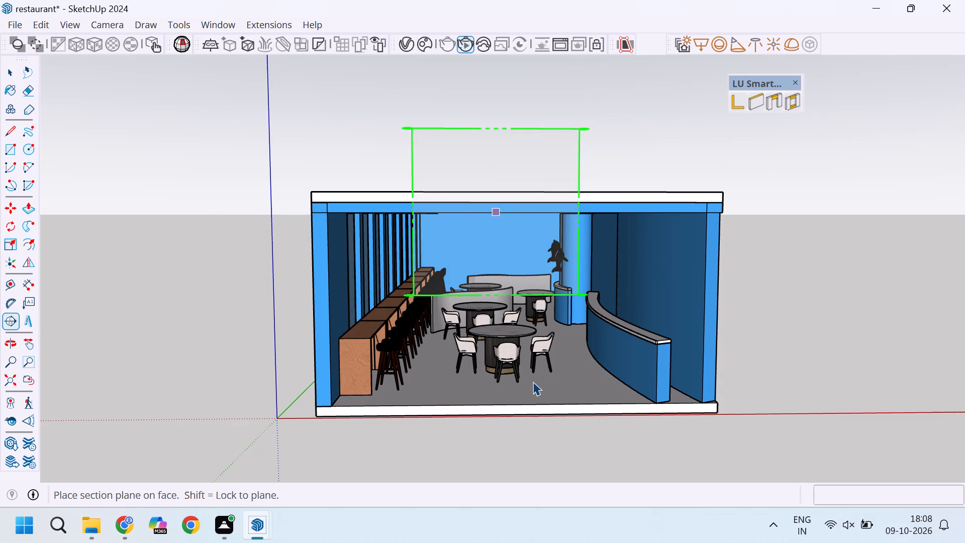
{"action": "scroll", "coordinate": [527, 412], "scroll_direction": "up", "scroll_amount": 6}
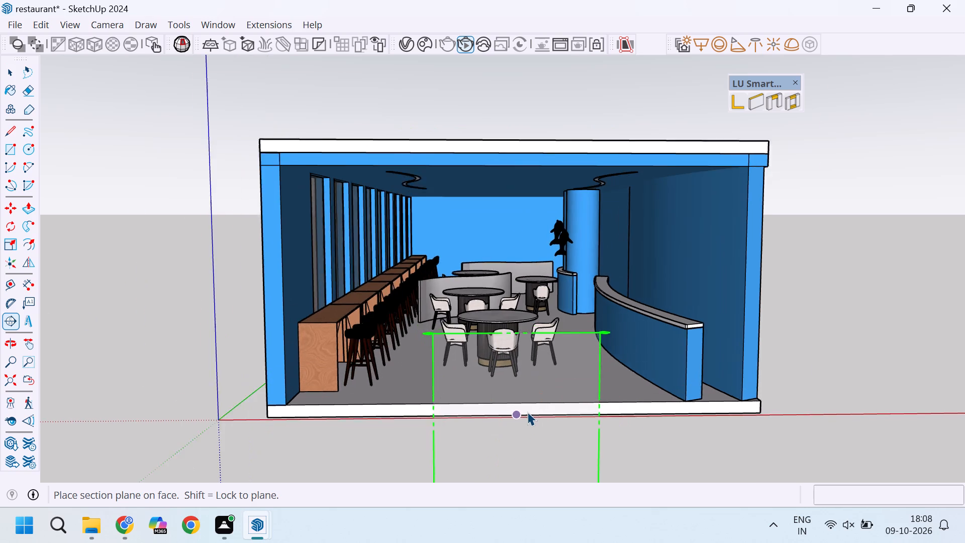
{"action": "left_click", "coordinate": [530, 410]}
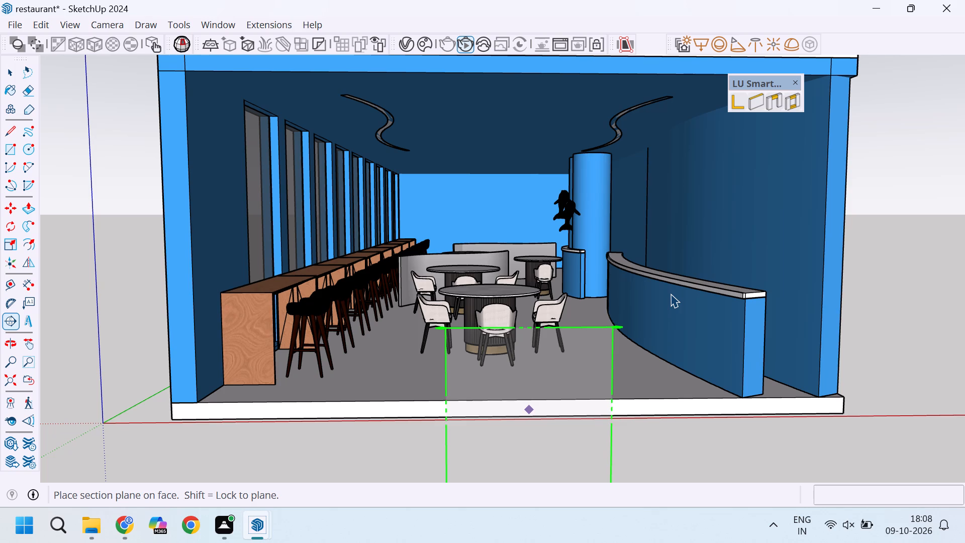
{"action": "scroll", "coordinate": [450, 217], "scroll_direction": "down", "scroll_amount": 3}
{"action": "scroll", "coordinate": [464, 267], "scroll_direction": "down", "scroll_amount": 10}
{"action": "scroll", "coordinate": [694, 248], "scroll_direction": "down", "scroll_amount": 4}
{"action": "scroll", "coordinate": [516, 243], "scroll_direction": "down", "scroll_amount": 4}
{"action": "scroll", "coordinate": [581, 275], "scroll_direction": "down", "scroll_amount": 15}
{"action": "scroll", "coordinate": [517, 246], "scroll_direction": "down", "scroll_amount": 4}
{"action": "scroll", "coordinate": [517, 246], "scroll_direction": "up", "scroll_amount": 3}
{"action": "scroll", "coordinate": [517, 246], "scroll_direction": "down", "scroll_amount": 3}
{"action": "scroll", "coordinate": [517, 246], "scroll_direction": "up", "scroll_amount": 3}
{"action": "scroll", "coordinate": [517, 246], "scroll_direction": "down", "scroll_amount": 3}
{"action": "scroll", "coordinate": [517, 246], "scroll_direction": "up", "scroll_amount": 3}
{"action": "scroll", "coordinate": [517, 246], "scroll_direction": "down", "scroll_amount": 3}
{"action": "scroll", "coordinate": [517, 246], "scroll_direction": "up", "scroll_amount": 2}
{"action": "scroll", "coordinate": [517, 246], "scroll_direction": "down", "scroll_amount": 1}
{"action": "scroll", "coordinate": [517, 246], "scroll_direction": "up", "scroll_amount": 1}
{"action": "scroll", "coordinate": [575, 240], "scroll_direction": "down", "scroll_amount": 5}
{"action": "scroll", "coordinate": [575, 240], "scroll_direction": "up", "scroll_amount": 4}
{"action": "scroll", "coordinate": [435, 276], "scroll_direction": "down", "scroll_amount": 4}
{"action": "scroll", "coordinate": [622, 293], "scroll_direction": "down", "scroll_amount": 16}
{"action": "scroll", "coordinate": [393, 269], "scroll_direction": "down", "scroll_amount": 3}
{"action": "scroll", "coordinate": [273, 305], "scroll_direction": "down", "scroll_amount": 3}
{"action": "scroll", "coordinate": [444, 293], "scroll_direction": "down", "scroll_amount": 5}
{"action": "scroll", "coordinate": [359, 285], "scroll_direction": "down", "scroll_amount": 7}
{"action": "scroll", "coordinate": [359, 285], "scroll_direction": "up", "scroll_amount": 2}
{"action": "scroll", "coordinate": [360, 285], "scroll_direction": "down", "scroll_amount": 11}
Try to close the LU SmartWall window and bring up the V-Ray Asset Editor window.
{"action": "left_click", "coordinate": [942, 240]}
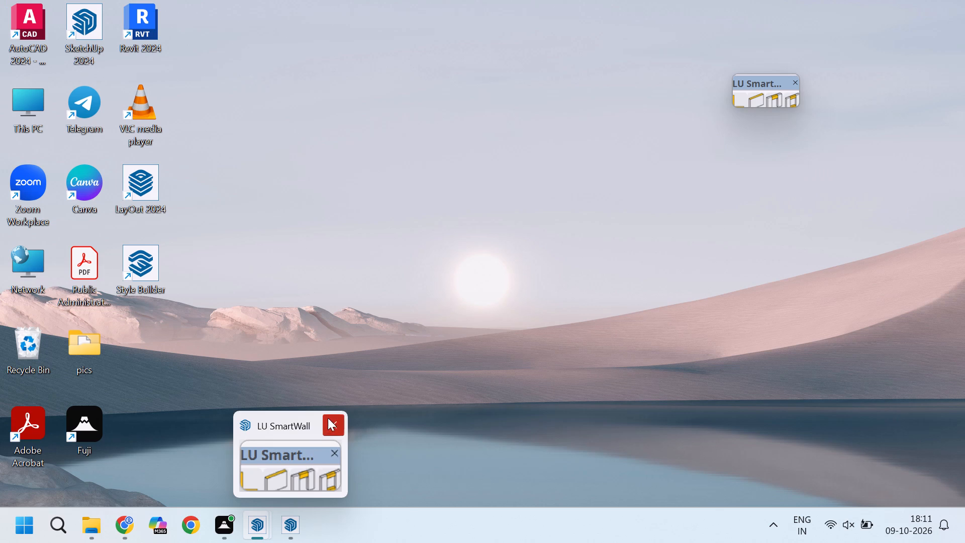
{"action": "left_click", "coordinate": [328, 417]}
{"action": "left_click", "coordinate": [328, 441]}
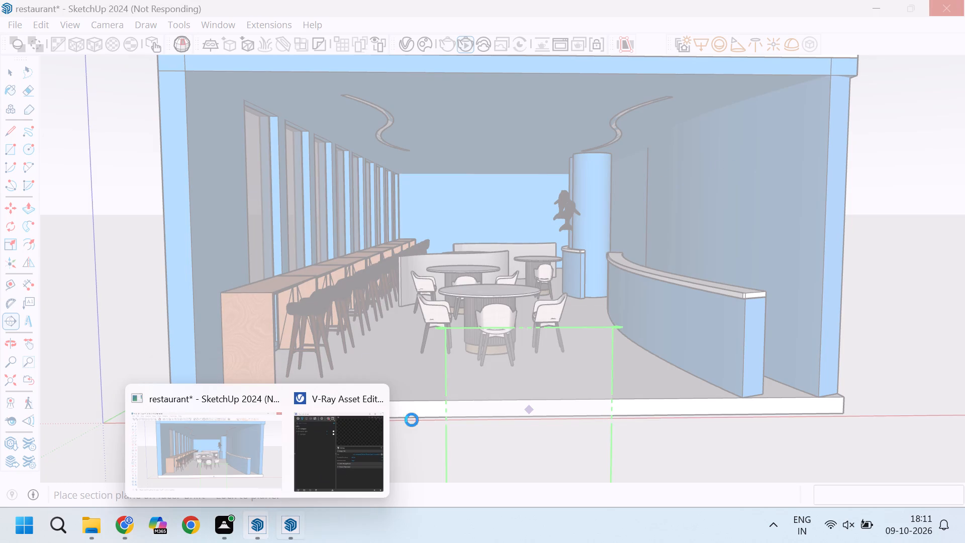
{"action": "left_click", "coordinate": [347, 443]}
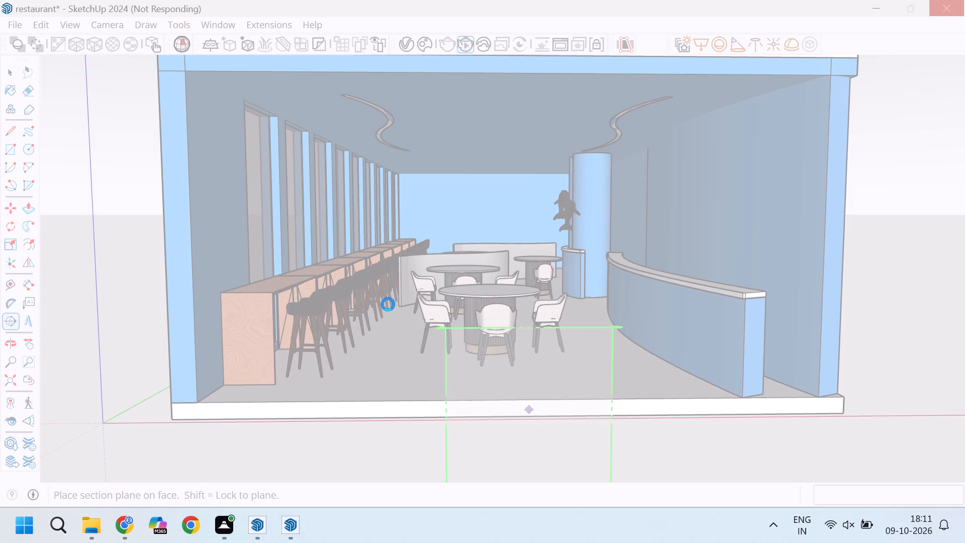
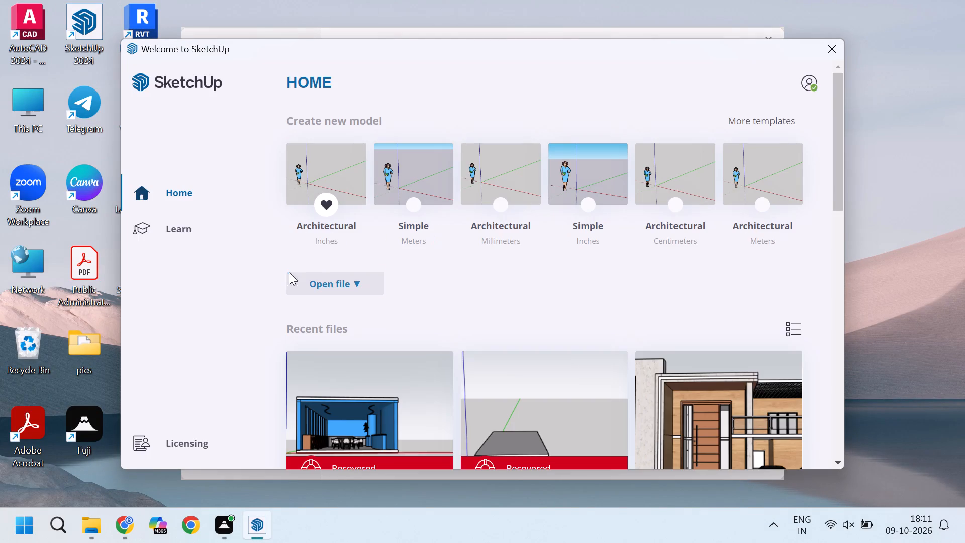
Open the recovered restaurant model last modified at 18:05 from the recent files and ignore the extension updates.
{"action": "scroll", "coordinate": [382, 412], "scroll_direction": "down", "scroll_amount": 2}
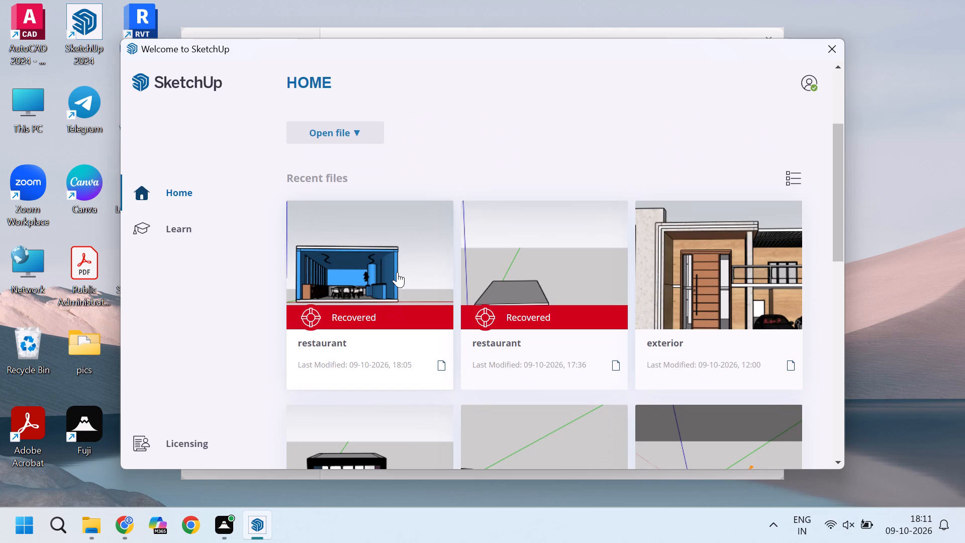
{"action": "left_click", "coordinate": [397, 272]}
{"action": "left_click", "coordinate": [397, 272]}
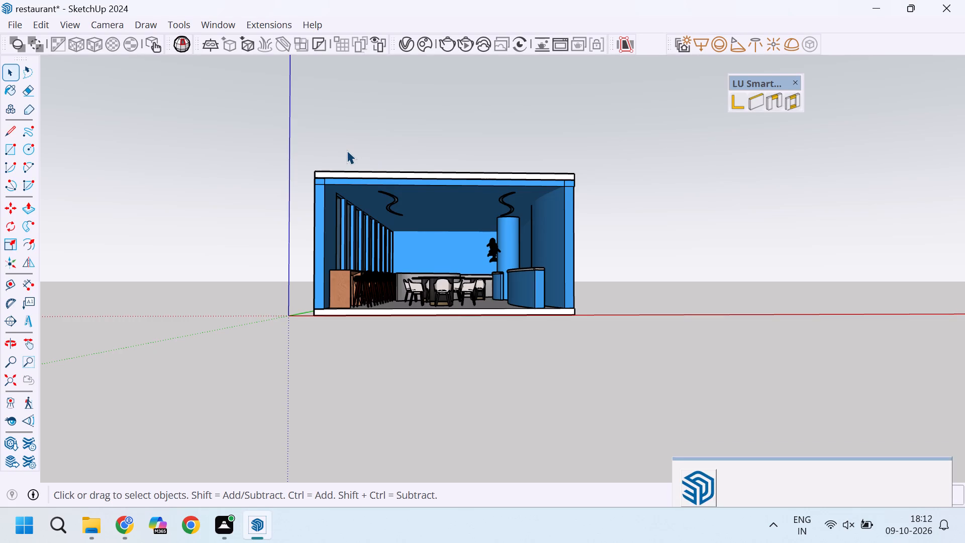
{"action": "scroll", "coordinate": [347, 150], "scroll_direction": "up", "scroll_amount": 2}
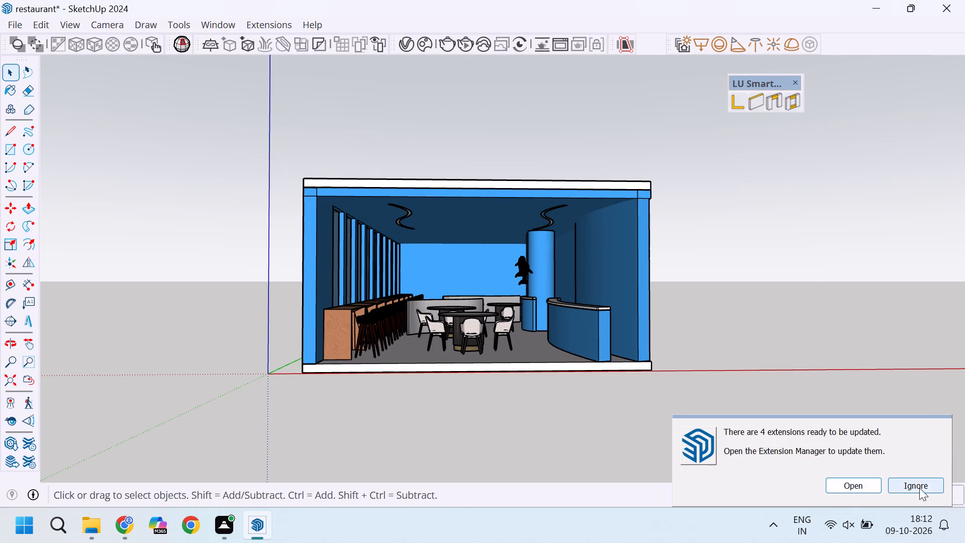
{"action": "left_click", "coordinate": [919, 488]}
{"action": "scroll", "coordinate": [595, 188], "scroll_direction": "up", "scroll_amount": 2}
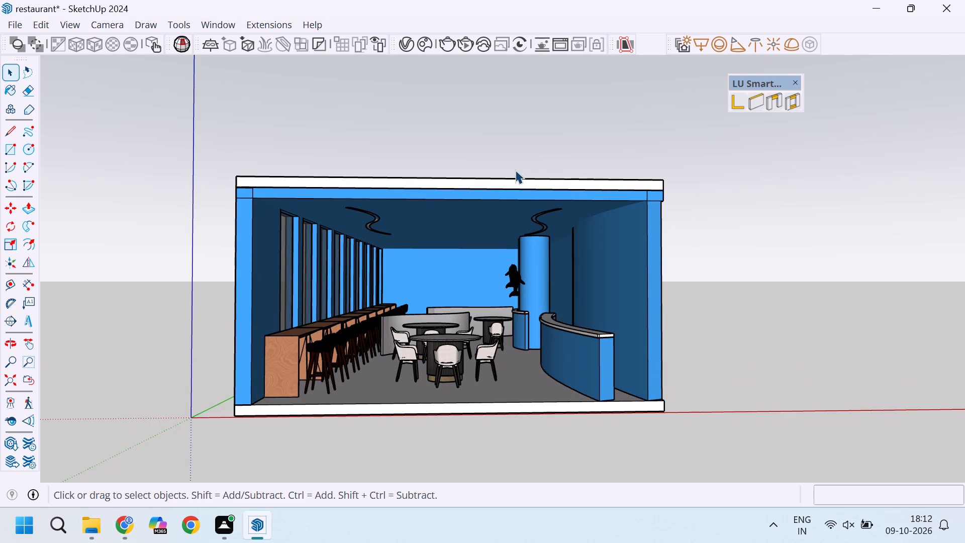
Save the recovered model under the file name restaurant in the intern folder.
{"action": "key", "text": "ctrl+s"}
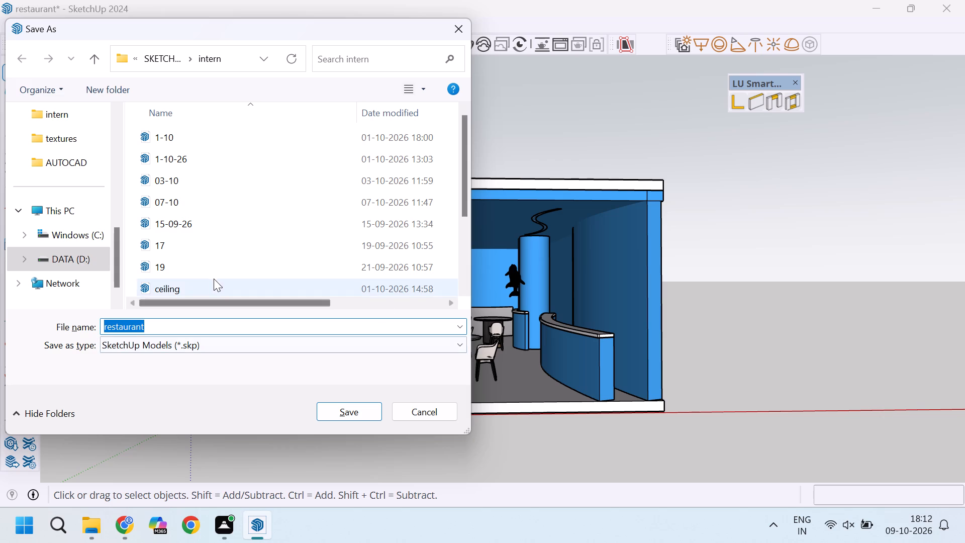
{"action": "left_click", "coordinate": [356, 413]}
{"action": "left_click", "coordinate": [522, 261]}
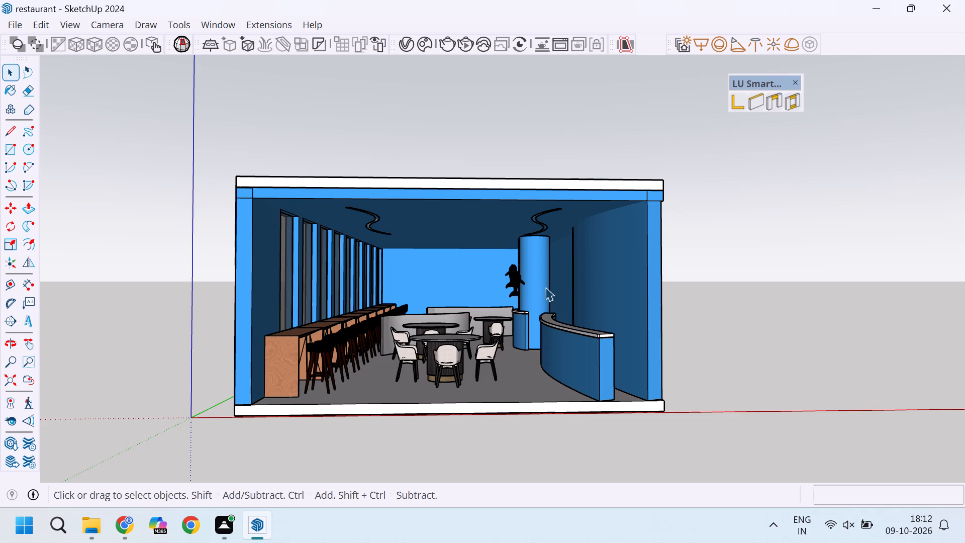
Place a section plane parallel to the restaurant's open front on its front face, keeping the default name and symbol.
{"action": "left_click", "coordinate": [12, 316]}
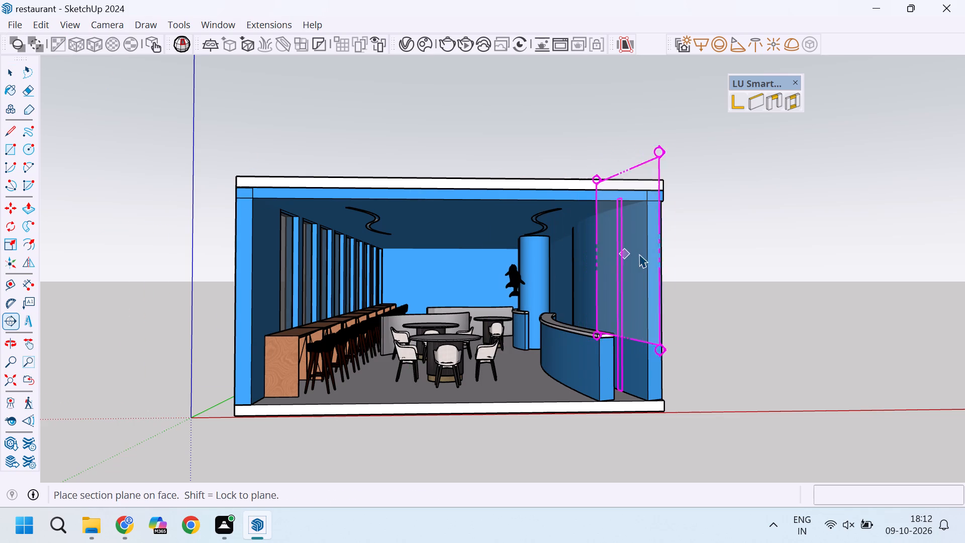
{"action": "scroll", "coordinate": [647, 204], "scroll_direction": "up", "scroll_amount": 4}
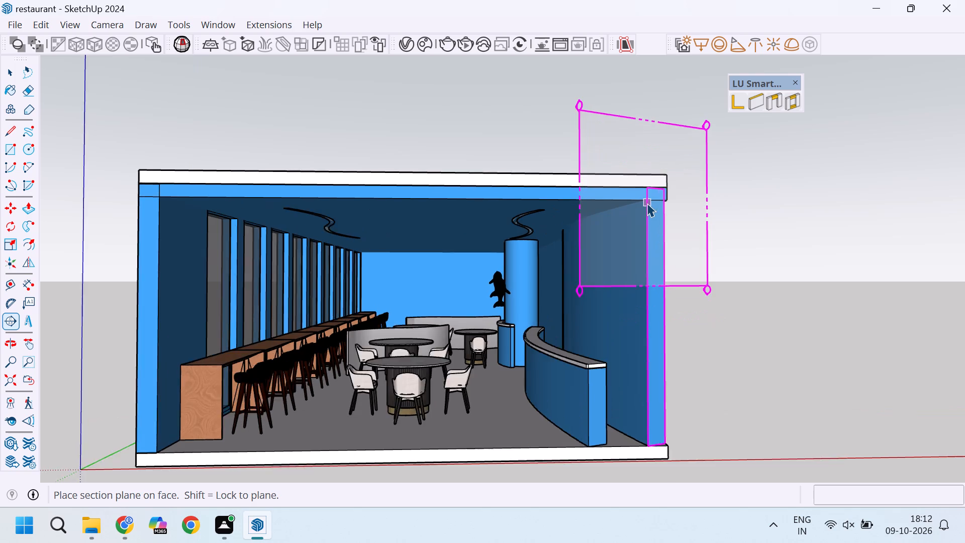
{"action": "scroll", "coordinate": [647, 203], "scroll_direction": "up", "scroll_amount": 4}
{"action": "left_click", "coordinate": [629, 191]}
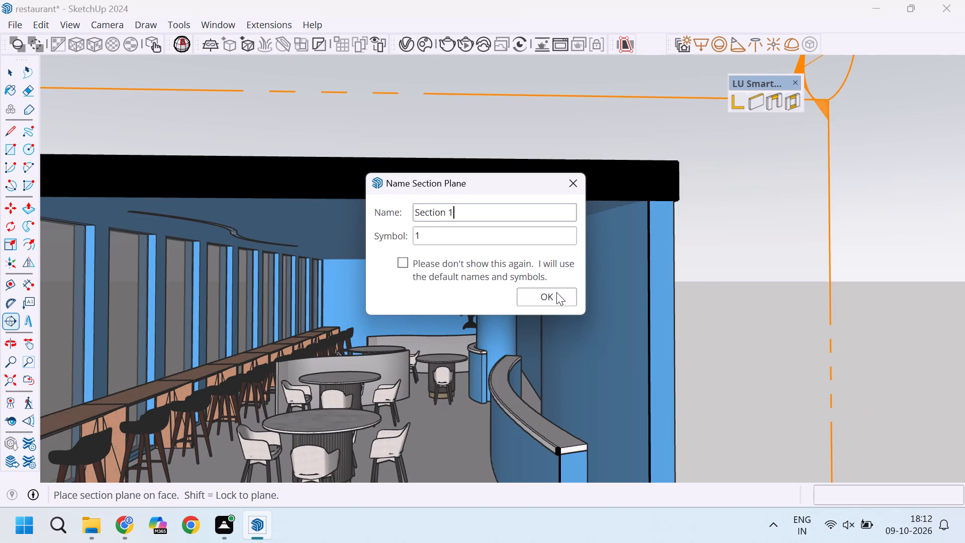
{"action": "left_click", "coordinate": [556, 292]}
Move the section plane back from the open front into the restaurant by about 1' 6 3/4".
{"action": "scroll", "coordinate": [450, 212], "scroll_direction": "down", "scroll_amount": 9}
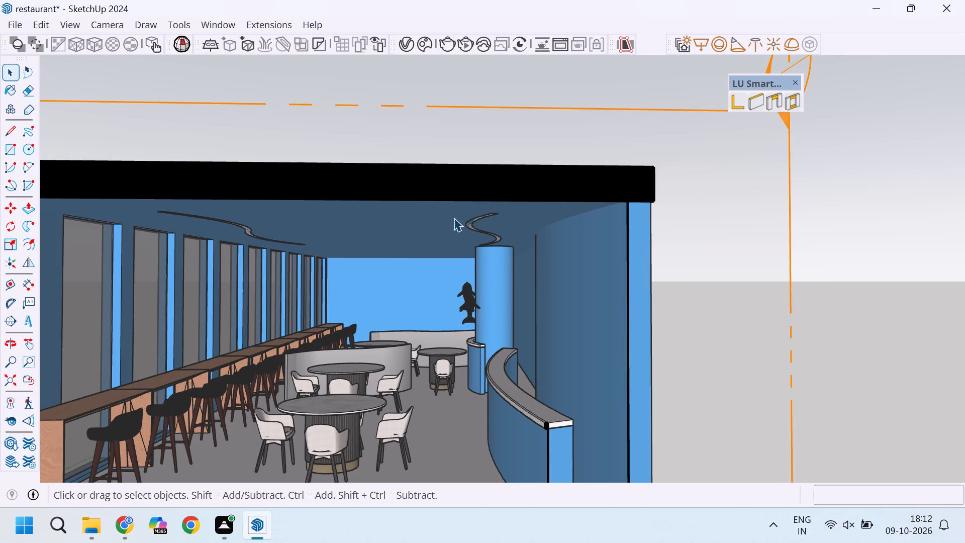
{"action": "scroll", "coordinate": [478, 230], "scroll_direction": "down", "scroll_amount": 8}
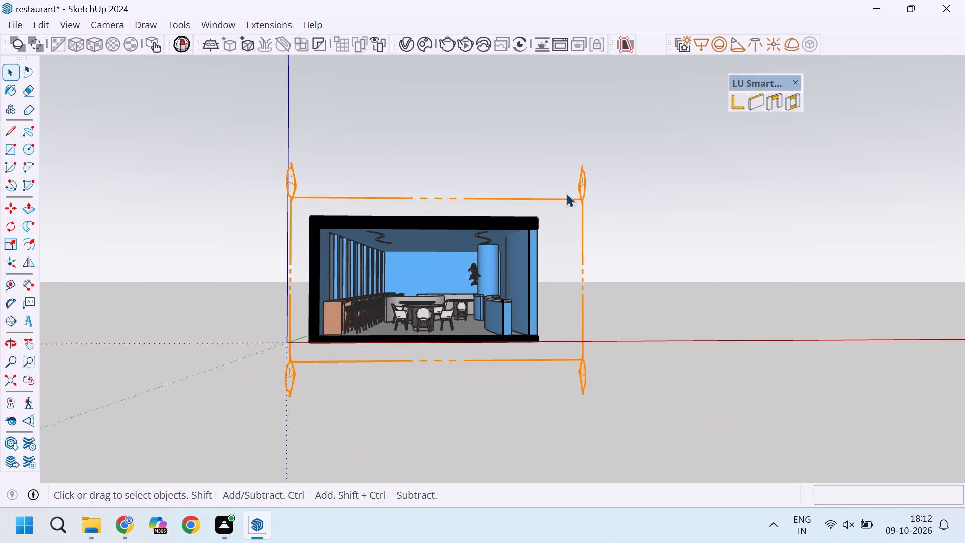
{"action": "middle_click_drag", "start_coordinate": [570, 212], "coordinate": [561, 305]}
{"action": "scroll", "coordinate": [560, 296], "scroll_direction": "up", "scroll_amount": 3}
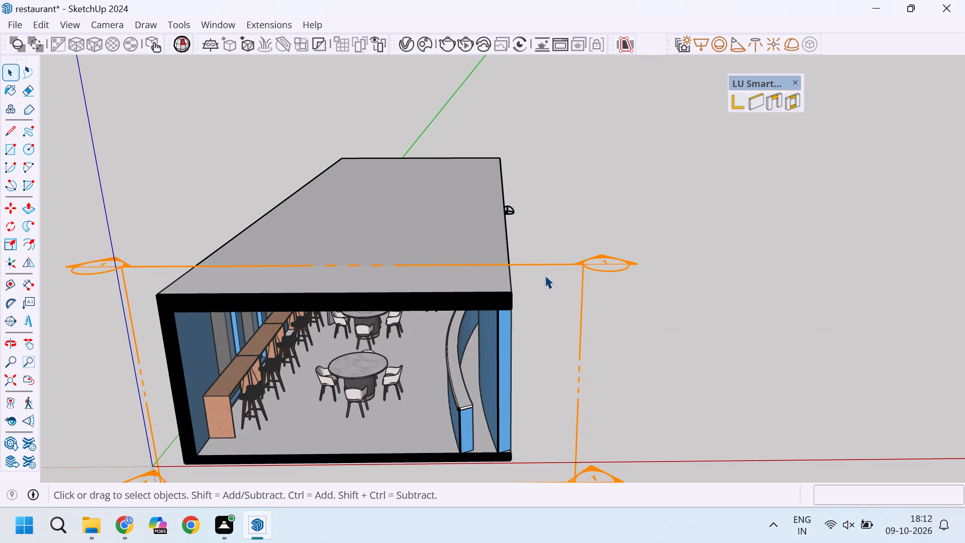
{"action": "key", "text": "m"}
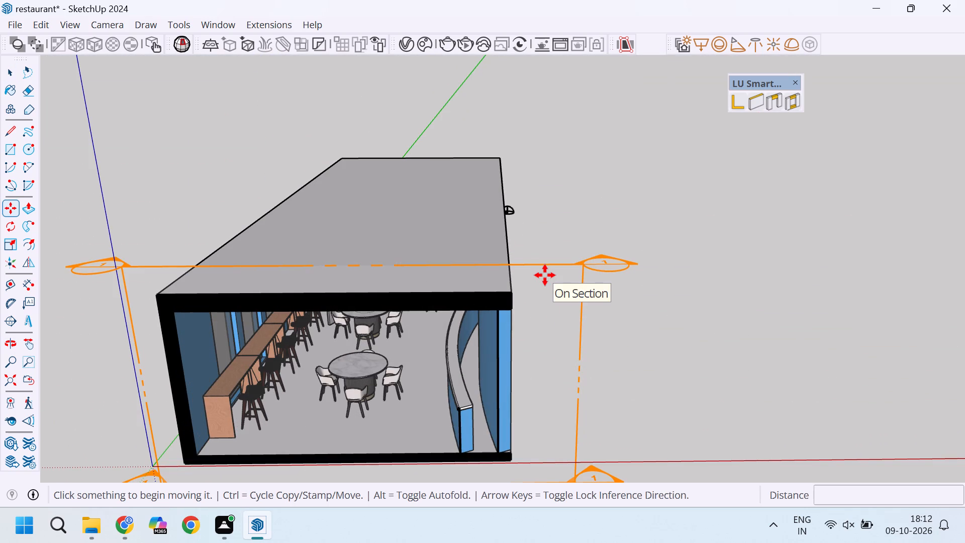
{"action": "left_click", "coordinate": [574, 262]}
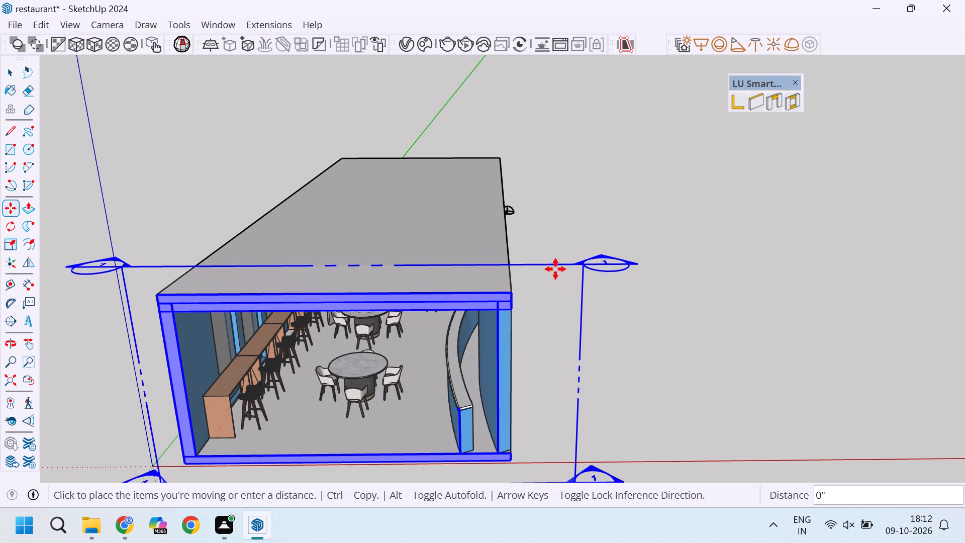
{"action": "left_click", "coordinate": [554, 259]}
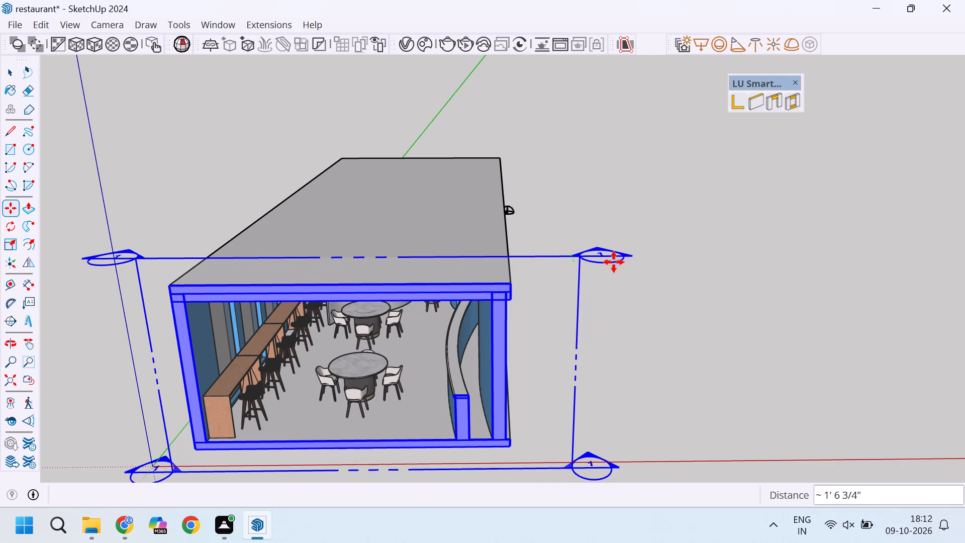
{"action": "key", "text": "space"}
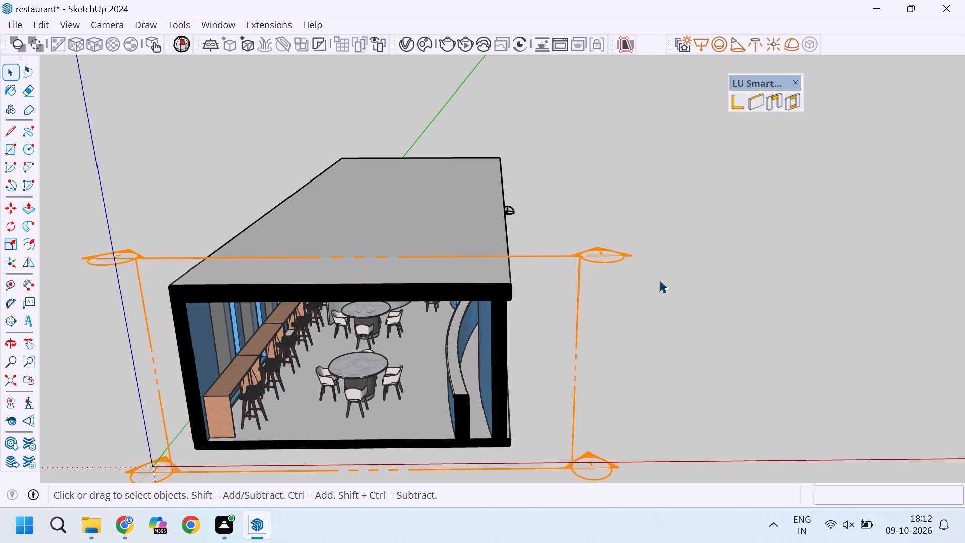
Align the view to the section plane at the restaurant's front.
{"action": "scroll", "coordinate": [598, 288], "scroll_direction": "down", "scroll_amount": 3}
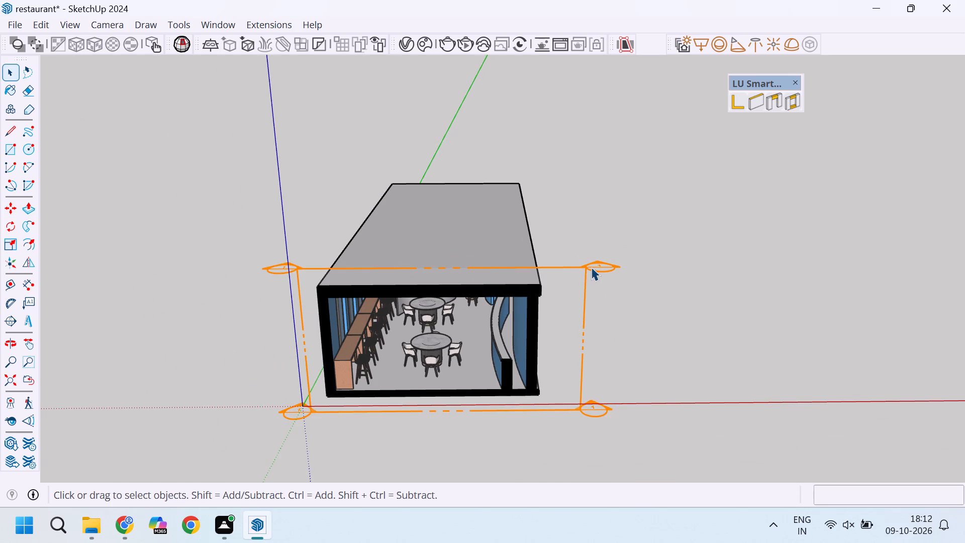
{"action": "right_click", "coordinate": [593, 262]}
{"action": "left_click", "coordinate": [584, 267]}
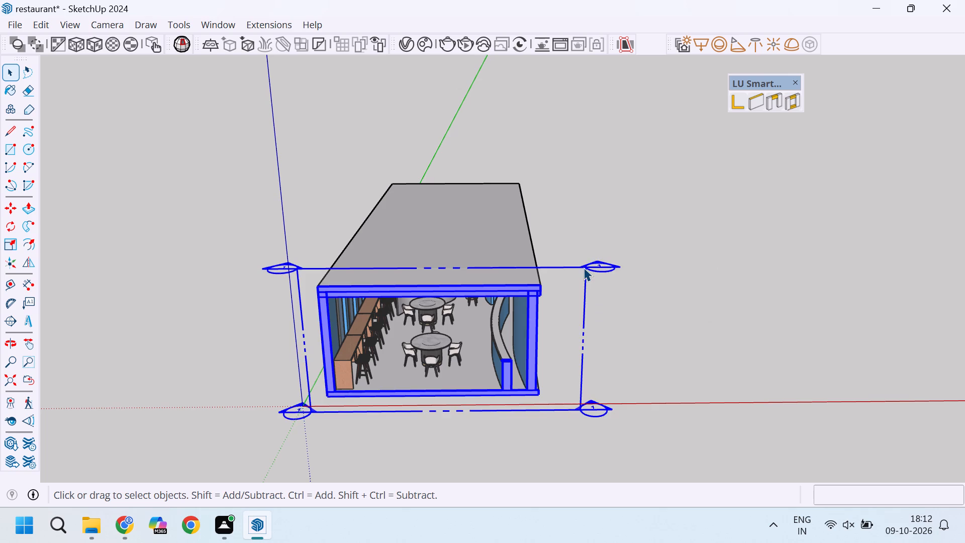
{"action": "right_click", "coordinate": [584, 267]}
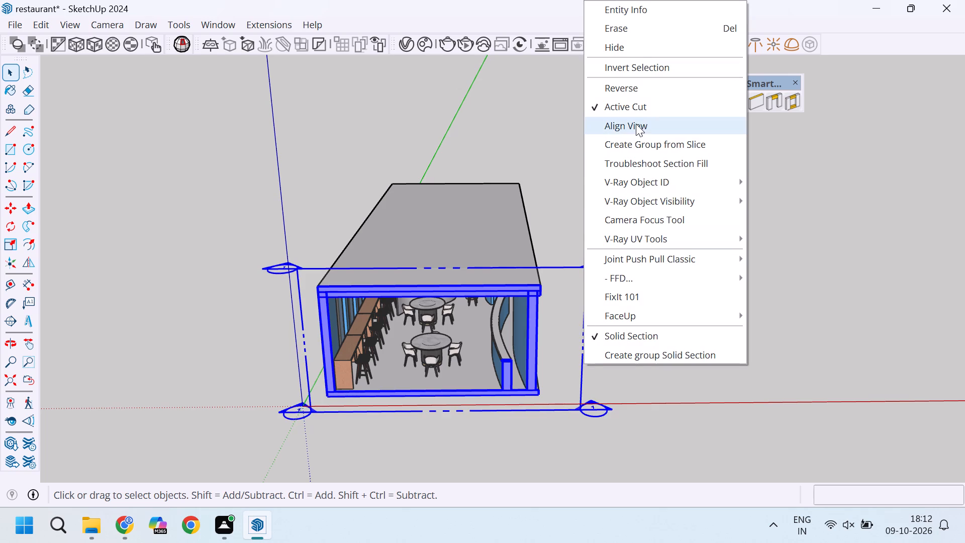
{"action": "left_click", "coordinate": [637, 126]}
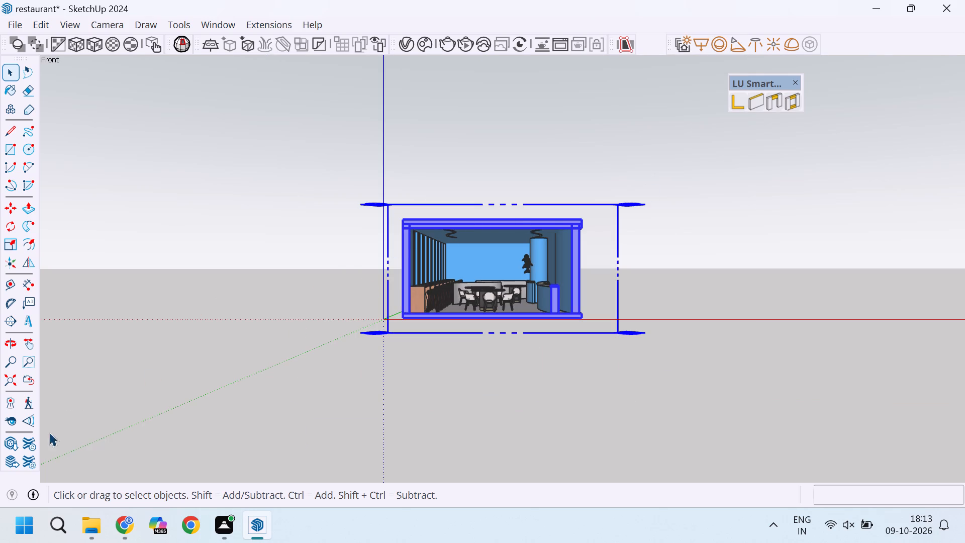
Frame a close interior view with the Field of View and Pan tools, spanning the window bar counter, central tables and curved counter.
{"action": "left_click", "coordinate": [29, 420]}
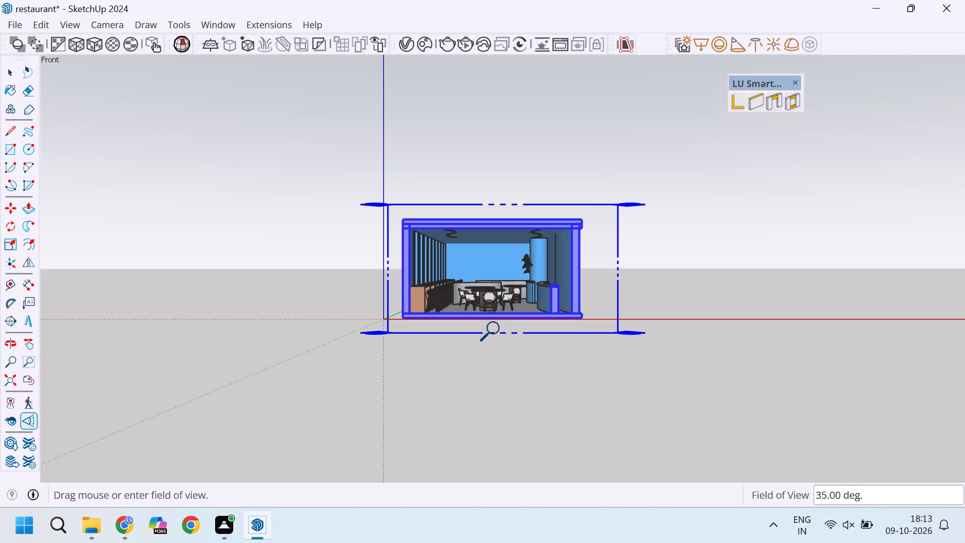
{"action": "left_click_drag", "start_coordinate": [499, 339], "coordinate": [480, 258], "text": "shift"}
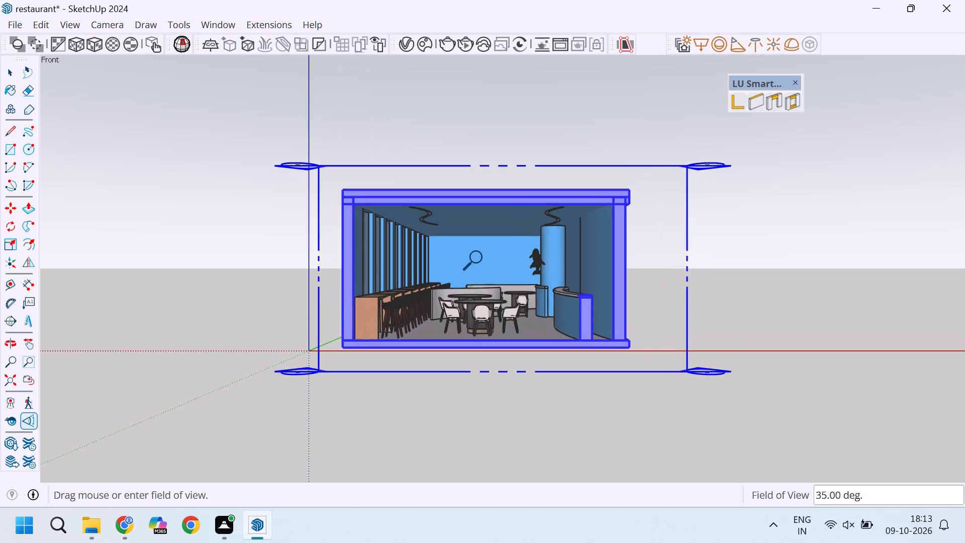
{"action": "left_click_drag", "start_coordinate": [480, 258], "coordinate": [476, 230], "text": "shift"}
{"action": "left_click_drag", "start_coordinate": [453, 315], "coordinate": [449, 276], "text": "shift"}
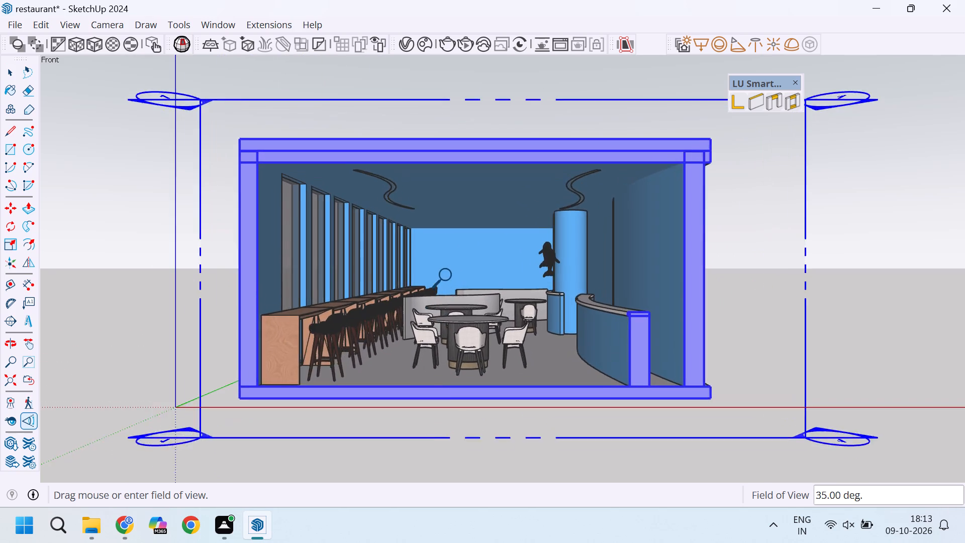
{"action": "left_click_drag", "start_coordinate": [449, 276], "coordinate": [449, 271], "text": "shift"}
{"action": "left_click_drag", "start_coordinate": [431, 302], "coordinate": [427, 286], "text": "shift"}
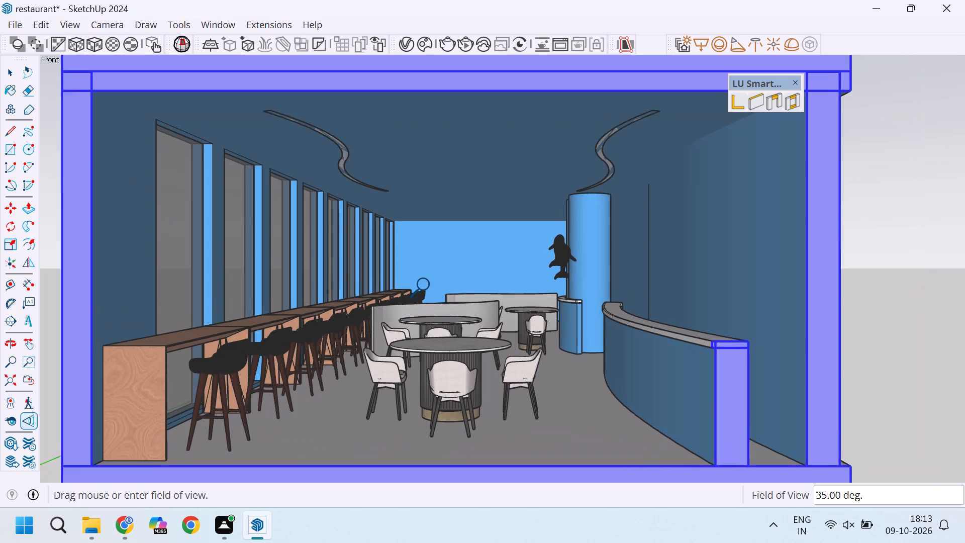
{"action": "left_click_drag", "start_coordinate": [427, 286], "coordinate": [427, 277], "text": "shift"}
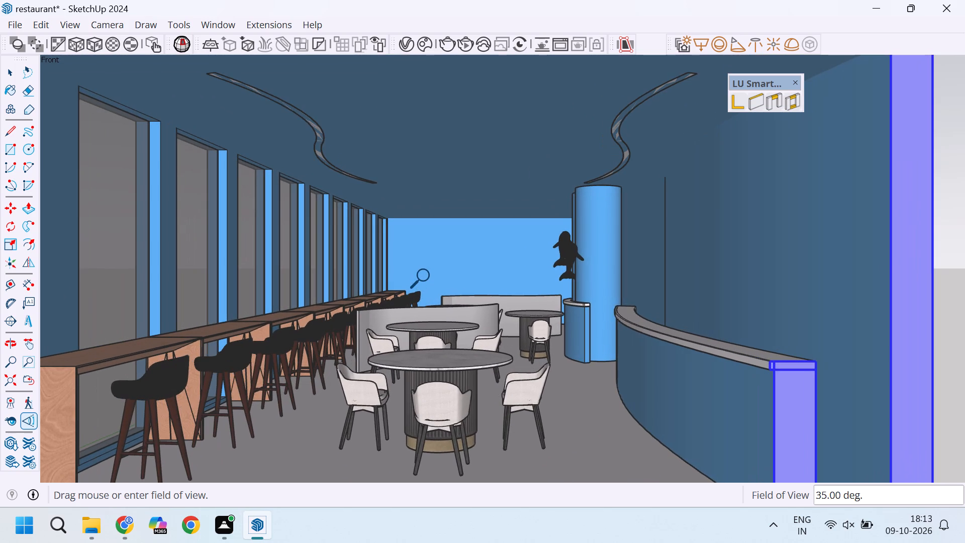
{"action": "left_click", "coordinate": [26, 343]}
{"action": "left_click_drag", "start_coordinate": [374, 295], "coordinate": [389, 295], "text": "shift"}
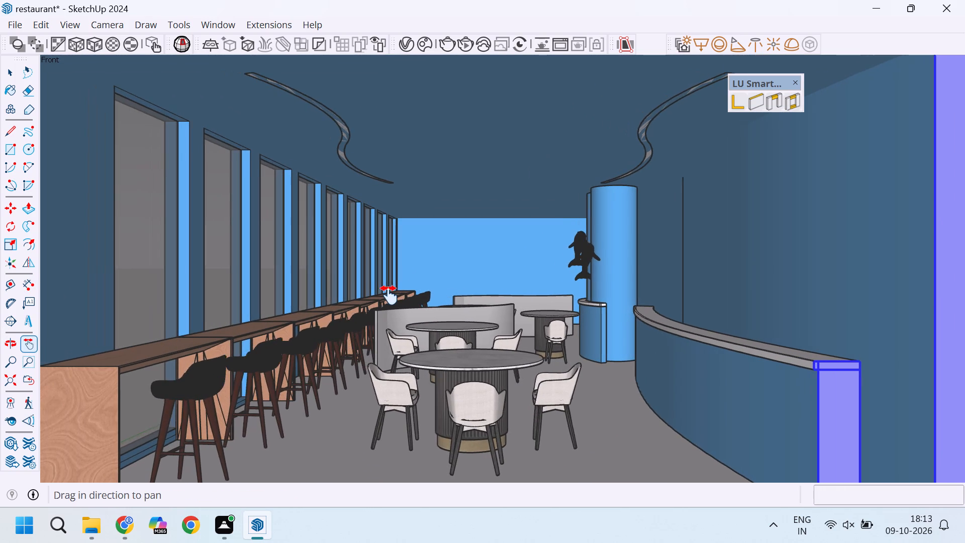
{"action": "left_click_drag", "start_coordinate": [389, 295], "coordinate": [395, 295], "text": "shift"}
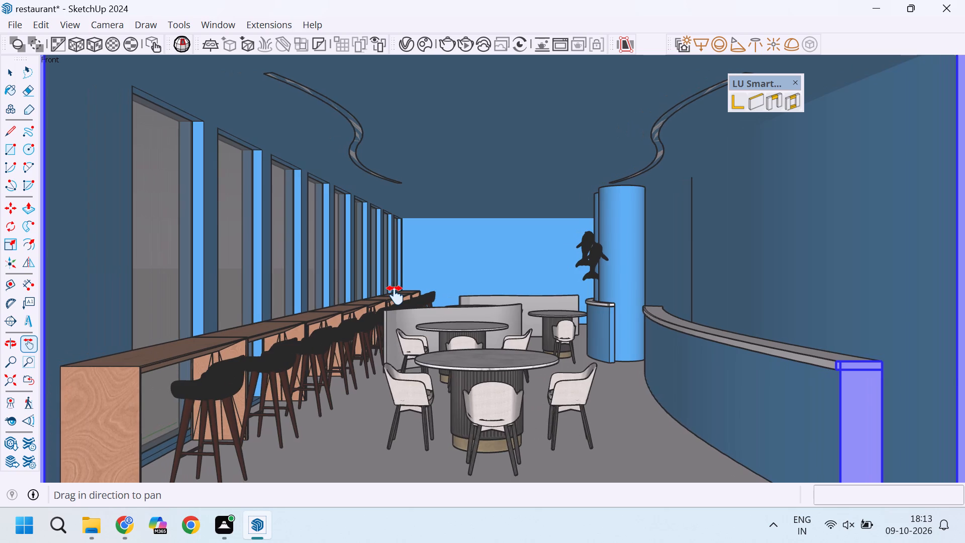
{"action": "left_click_drag", "start_coordinate": [395, 295], "coordinate": [391, 295], "text": "shift"}
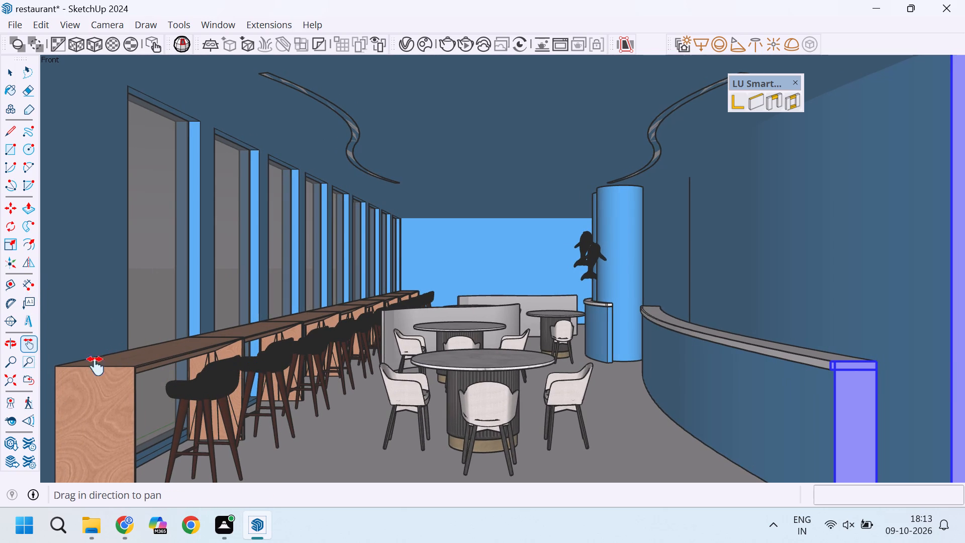
{"action": "left_click", "coordinate": [29, 423], "text": "shift"}
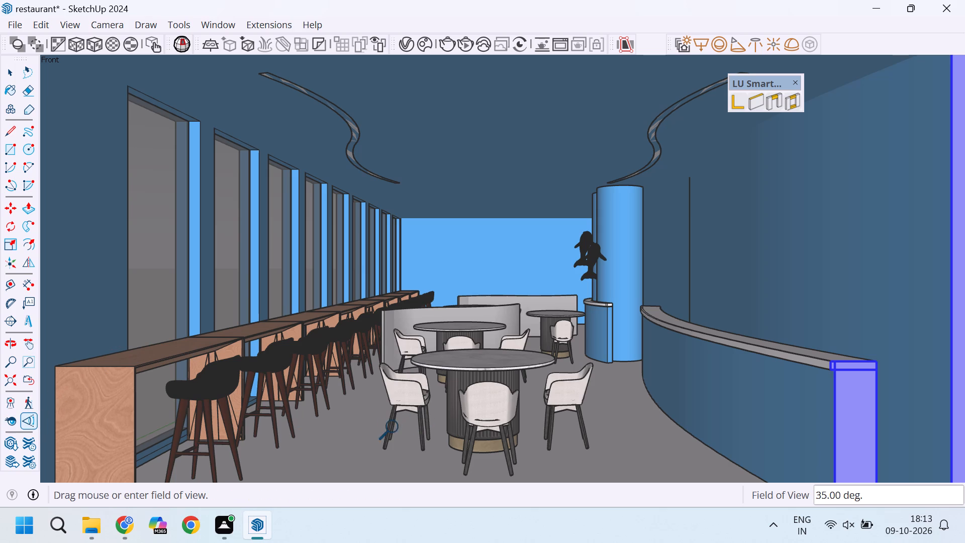
{"action": "left_click_drag", "start_coordinate": [400, 446], "coordinate": [400, 434], "text": "shift"}
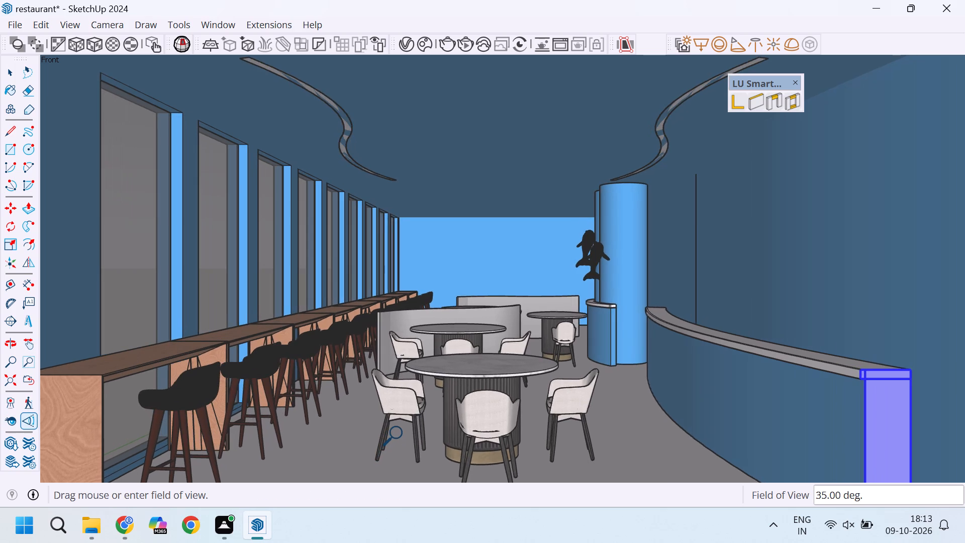
{"action": "left_click_drag", "start_coordinate": [400, 434], "coordinate": [400, 435], "text": "shift"}
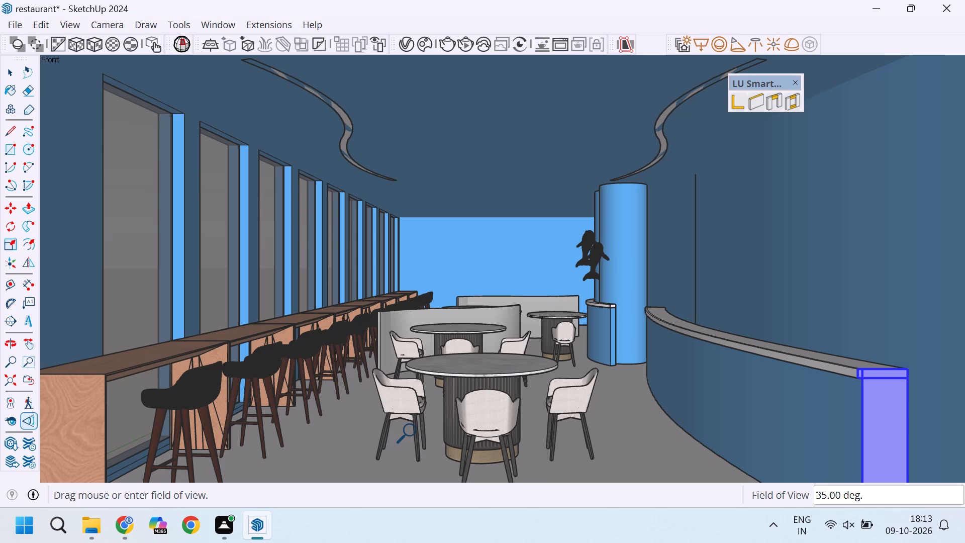
Add an animation scene from the framed close interior view and update it.
{"action": "right_click", "coordinate": [44, 24]}
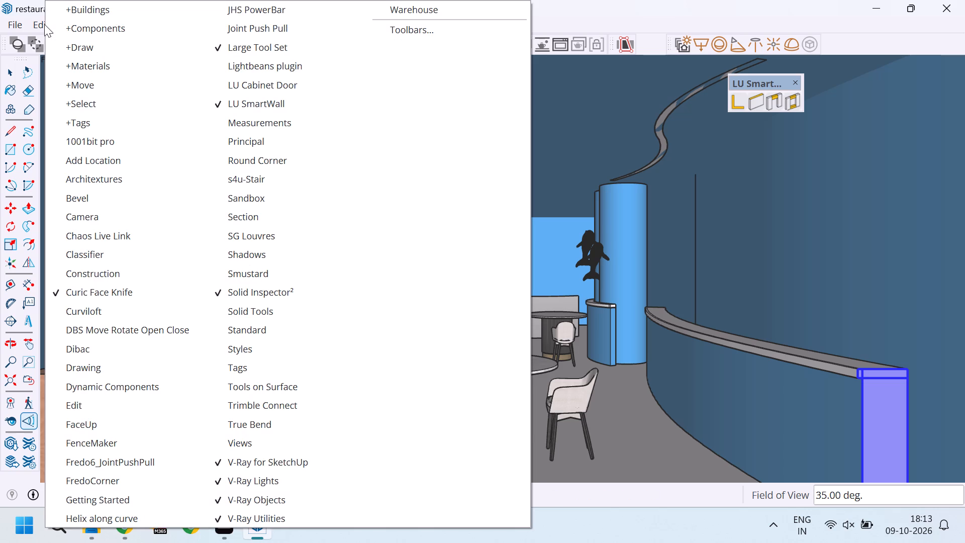
{"action": "left_click", "coordinate": [44, 24]}
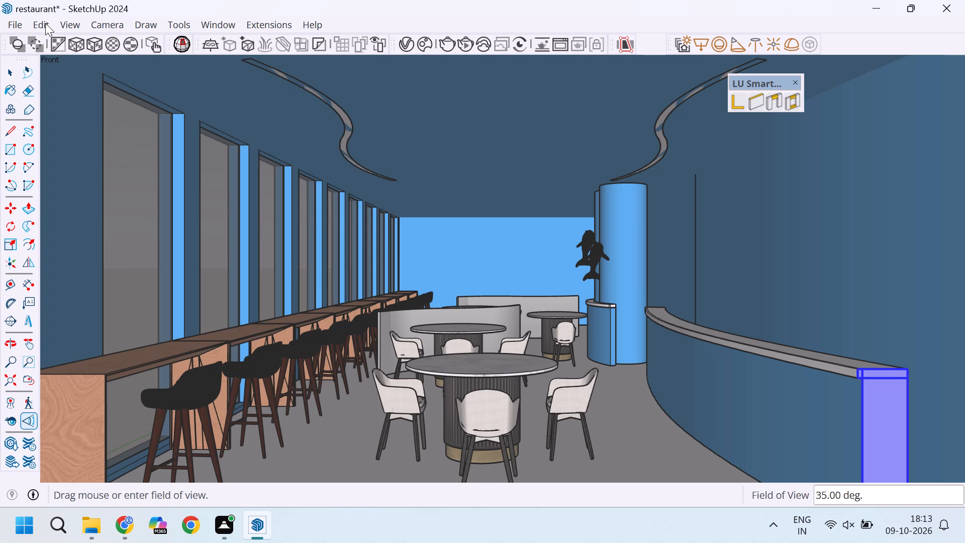
{"action": "left_click", "coordinate": [45, 23]}
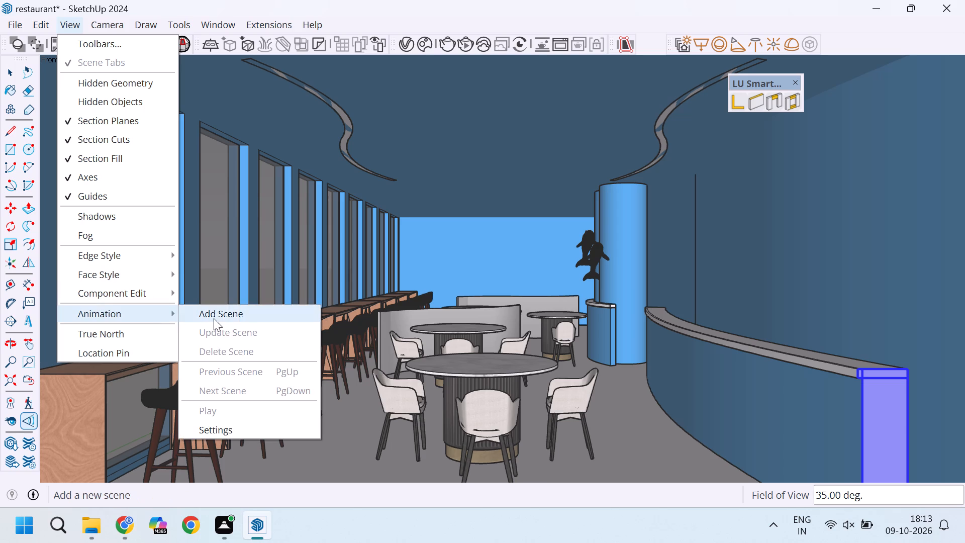
{"action": "left_click", "coordinate": [214, 318]}
{"action": "left_click", "coordinate": [536, 319]}
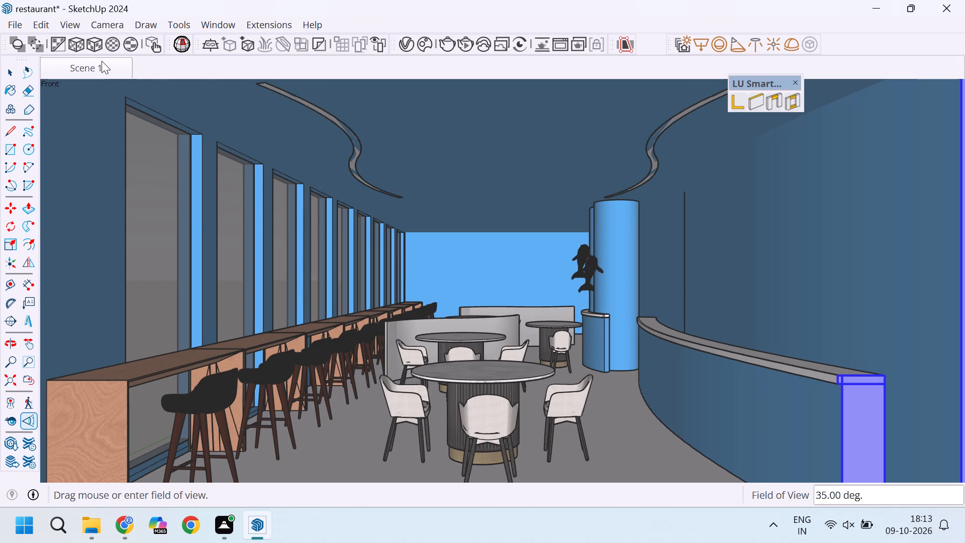
{"action": "right_click", "coordinate": [101, 69]}
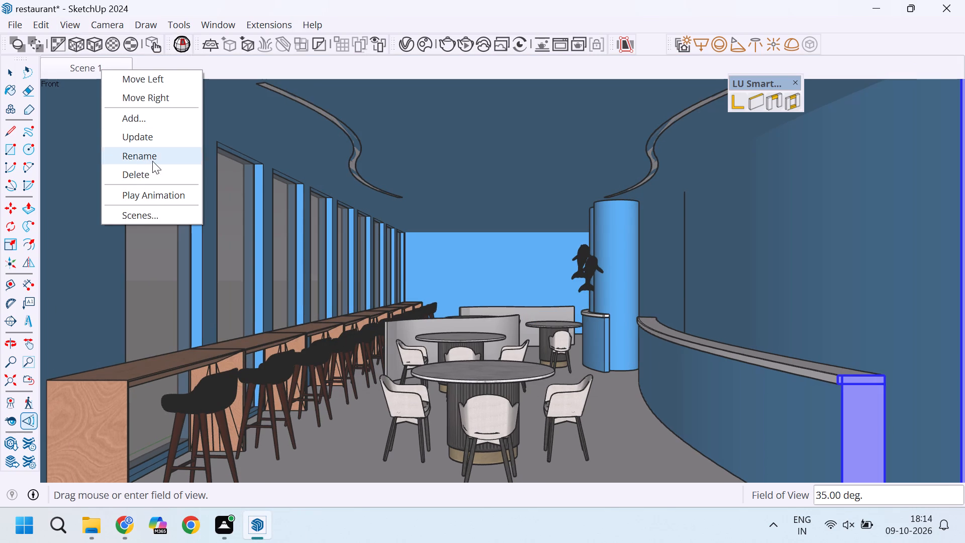
{"action": "left_click", "coordinate": [149, 141]}
Clear the selection of the section plane and return to the Scene 1 view.
{"action": "scroll", "coordinate": [289, 253], "scroll_direction": "down", "scroll_amount": 8}
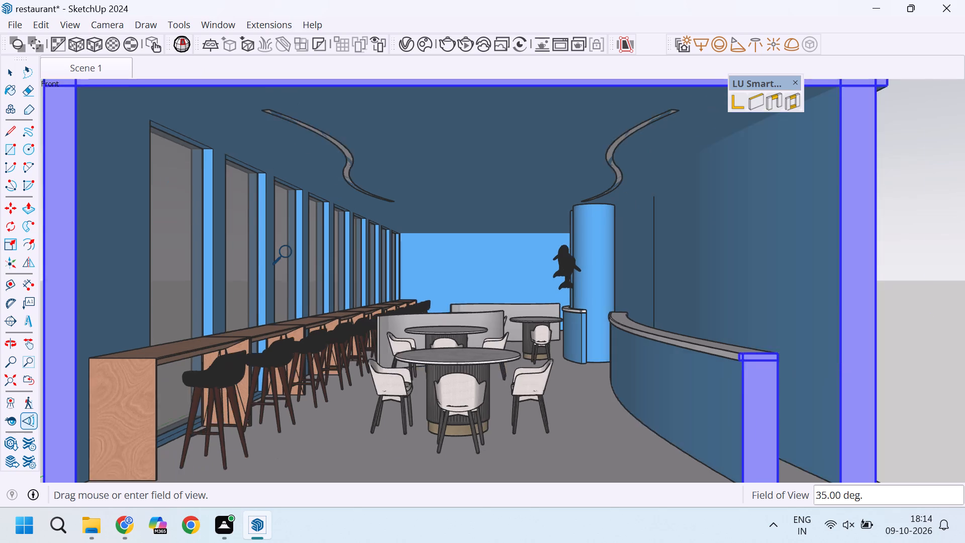
{"action": "scroll", "coordinate": [289, 253], "scroll_direction": "down", "scroll_amount": 20}
{"action": "scroll", "coordinate": [289, 253], "scroll_direction": "down", "scroll_amount": 2}
{"action": "scroll", "coordinate": [494, 213], "scroll_direction": "up", "scroll_amount": 9}
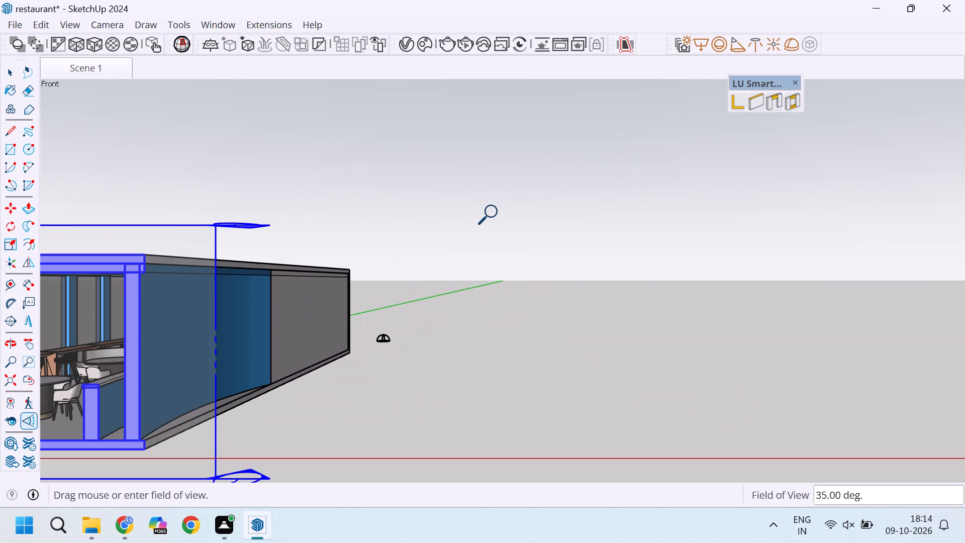
{"action": "key", "text": "space"}
{"action": "left_click", "coordinate": [521, 224]}
{"action": "scroll", "coordinate": [529, 237], "scroll_direction": "down", "scroll_amount": 5}
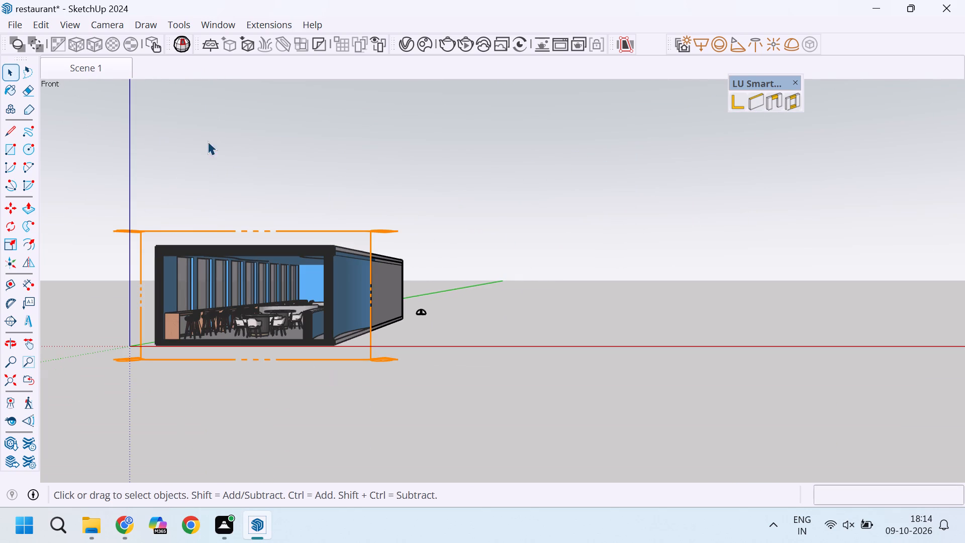
{"action": "left_click", "coordinate": [98, 64]}
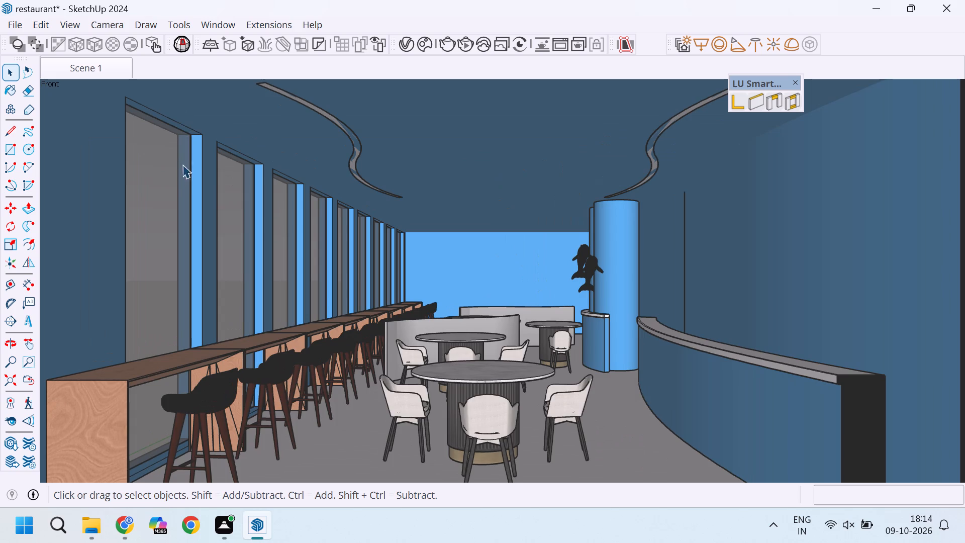
Examine the sectioned restaurant from outside the cut front and closer into the seating area.
{"action": "scroll", "coordinate": [184, 178], "scroll_direction": "down", "scroll_amount": 9}
{"action": "left_click", "coordinate": [671, 180]}
{"action": "scroll", "coordinate": [673, 200], "scroll_direction": "down", "scroll_amount": 2}
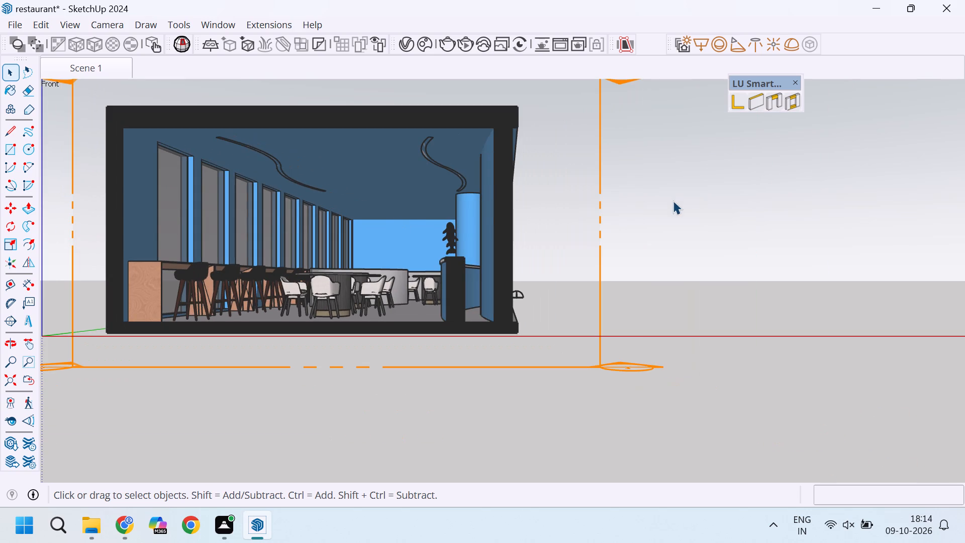
{"action": "scroll", "coordinate": [673, 201], "scroll_direction": "down", "scroll_amount": 3}
{"action": "middle_click_drag", "start_coordinate": [566, 235], "coordinate": [567, 254]}
{"action": "scroll", "coordinate": [527, 227], "scroll_direction": "up", "scroll_amount": 2}
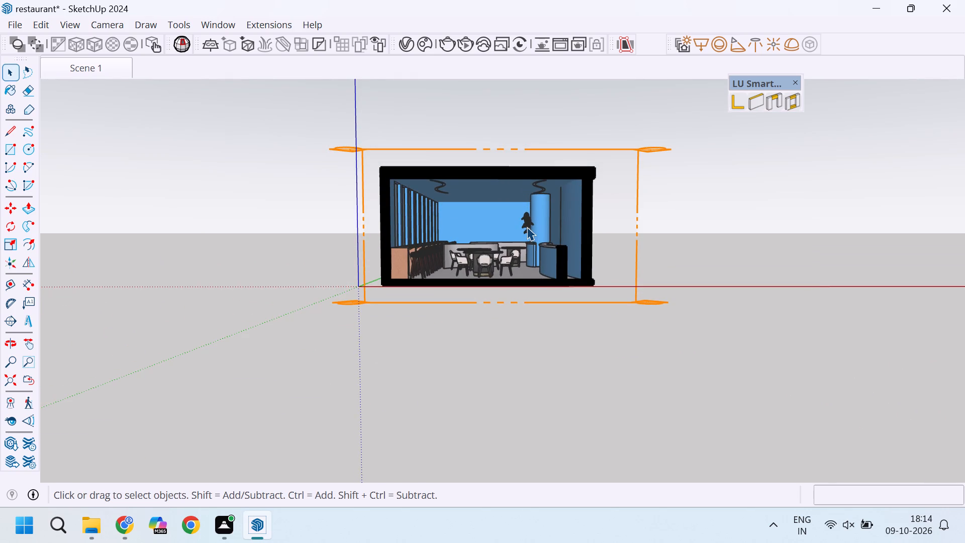
{"action": "scroll", "coordinate": [527, 227], "scroll_direction": "up", "scroll_amount": 4}
{"action": "scroll", "coordinate": [459, 222], "scroll_direction": "down", "scroll_amount": 1}
{"action": "scroll", "coordinate": [410, 179], "scroll_direction": "up", "scroll_amount": 2}
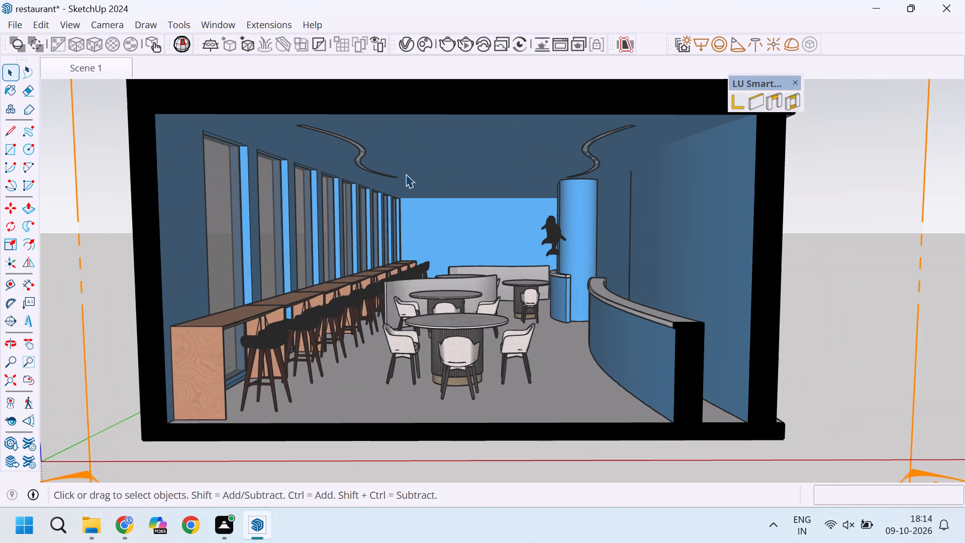
{"action": "scroll", "coordinate": [406, 174], "scroll_direction": "up", "scroll_amount": 1}
{"action": "scroll", "coordinate": [406, 174], "scroll_direction": "down", "scroll_amount": 1}
{"action": "scroll", "coordinate": [395, 192], "scroll_direction": "up", "scroll_amount": 1}
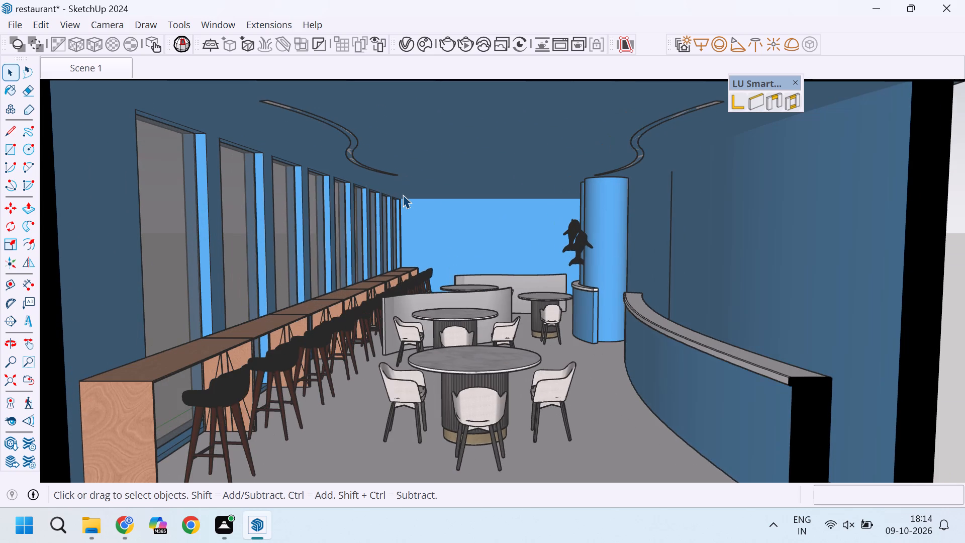
{"action": "scroll", "coordinate": [403, 214], "scroll_direction": "down", "scroll_amount": 2}
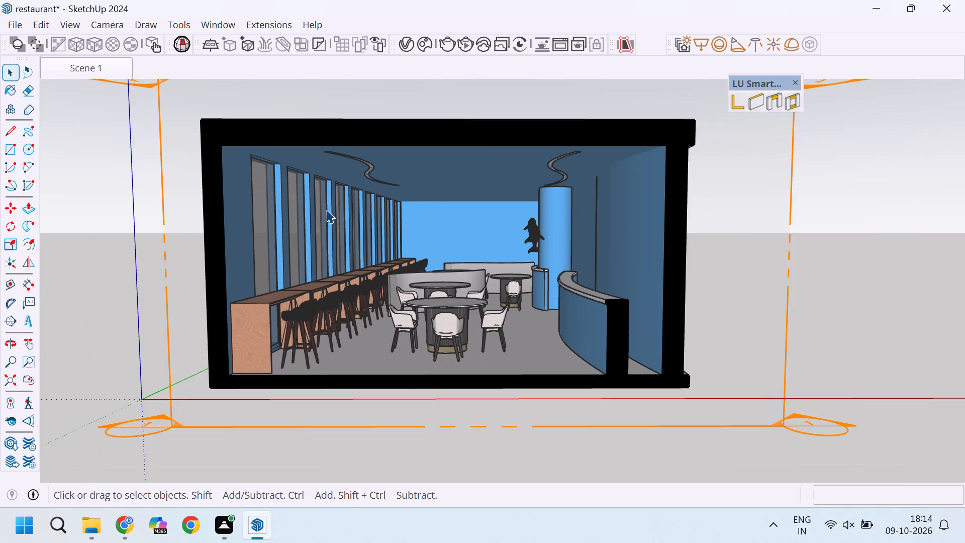
{"action": "scroll", "coordinate": [326, 210], "scroll_direction": "up", "scroll_amount": 3}
{"action": "scroll", "coordinate": [350, 210], "scroll_direction": "down", "scroll_amount": 1}
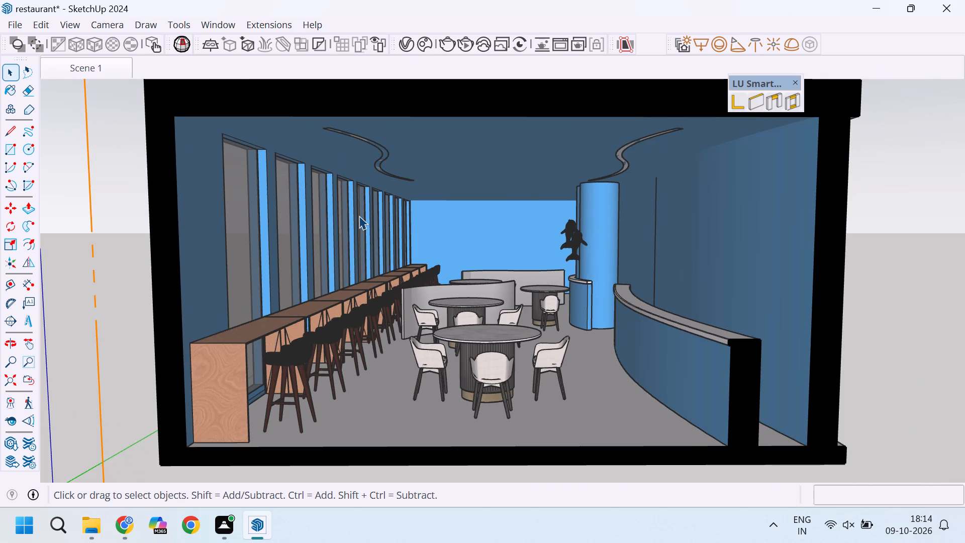
{"action": "scroll", "coordinate": [360, 216], "scroll_direction": "up", "scroll_amount": 1}
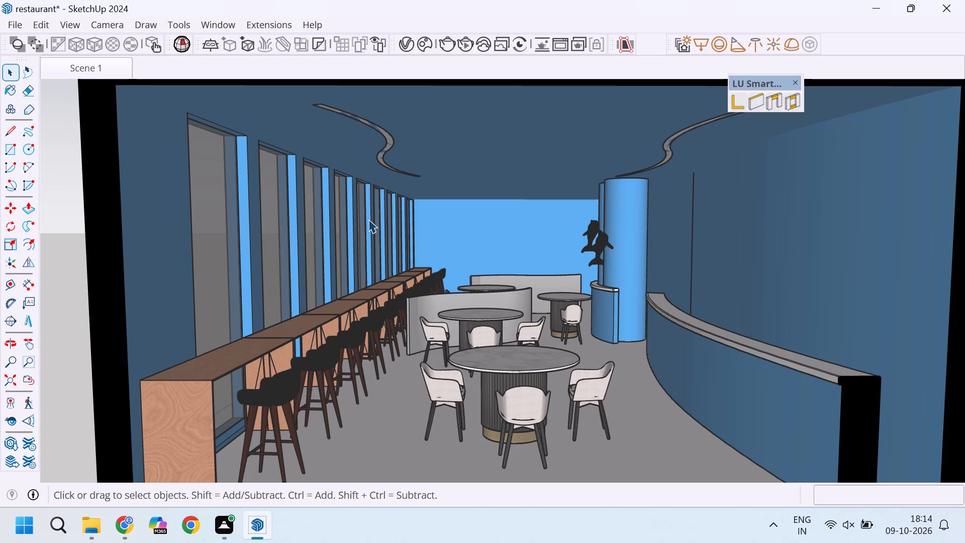
{"action": "scroll", "coordinate": [368, 219], "scroll_direction": "down", "scroll_amount": 4}
{"action": "scroll", "coordinate": [414, 233], "scroll_direction": "up", "scroll_amount": 2}
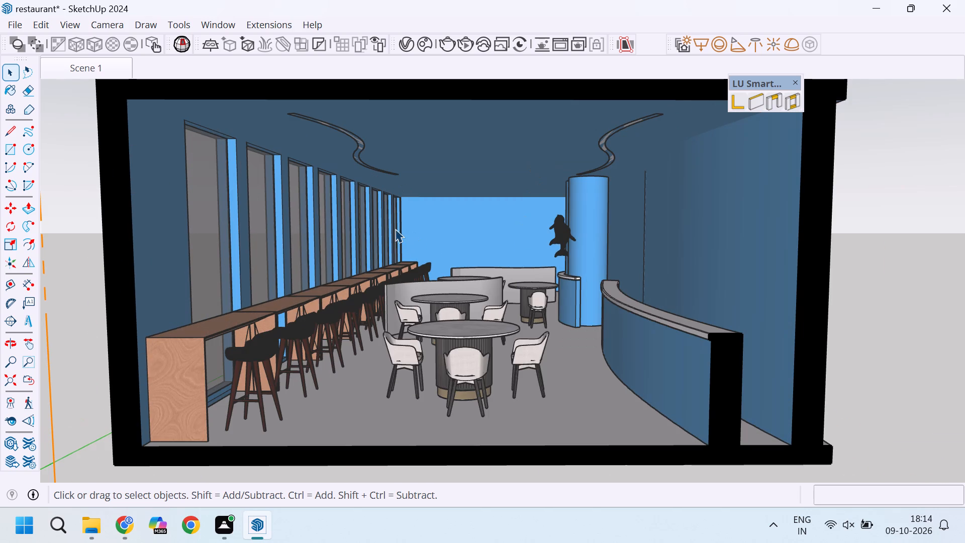
{"action": "scroll", "coordinate": [398, 229], "scroll_direction": "down", "scroll_amount": 2}
Print the Scene 1 view with Microsoft Print to PDF, saving it as restaurant in the intern folder.
{"action": "left_click", "coordinate": [115, 66]}
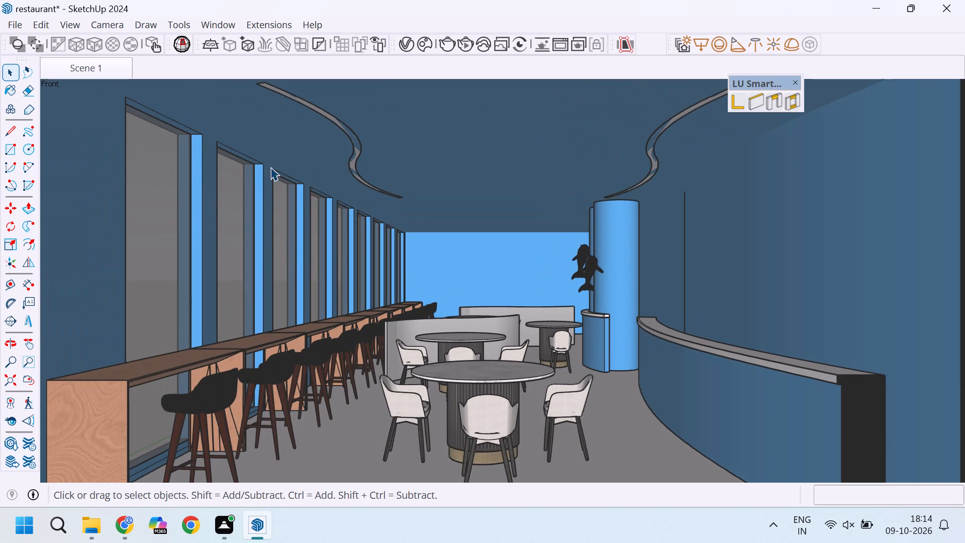
{"action": "key", "text": "ctrl+p"}
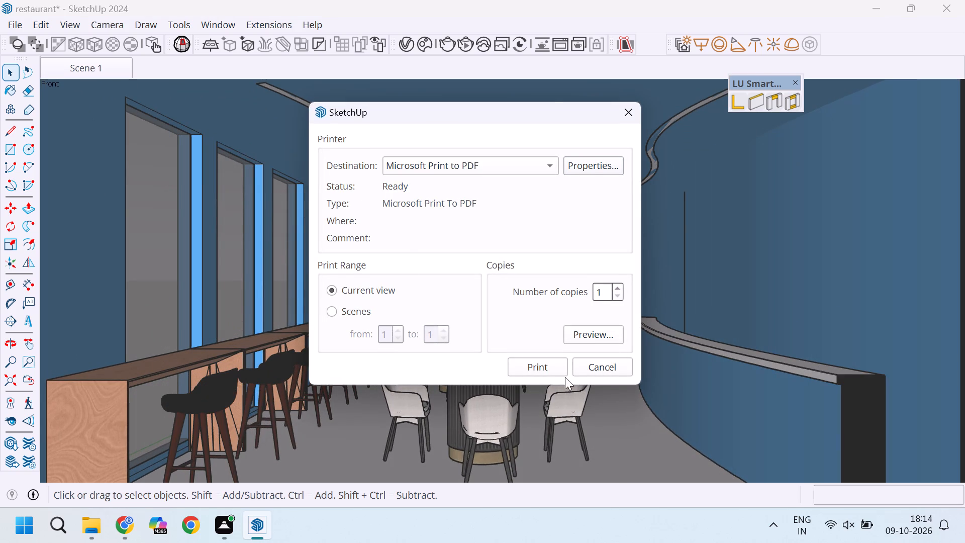
{"action": "left_click", "coordinate": [543, 367]}
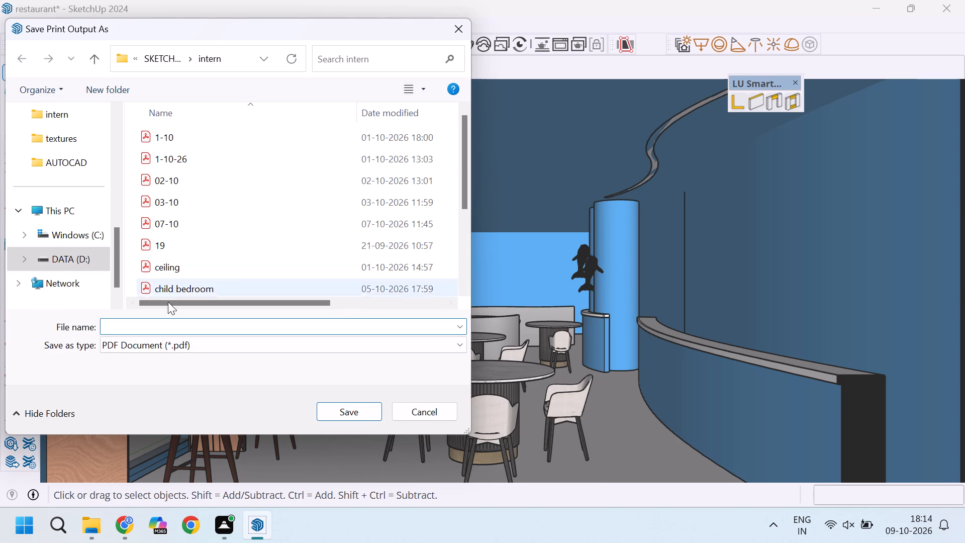
{"action": "type", "text": "res"}
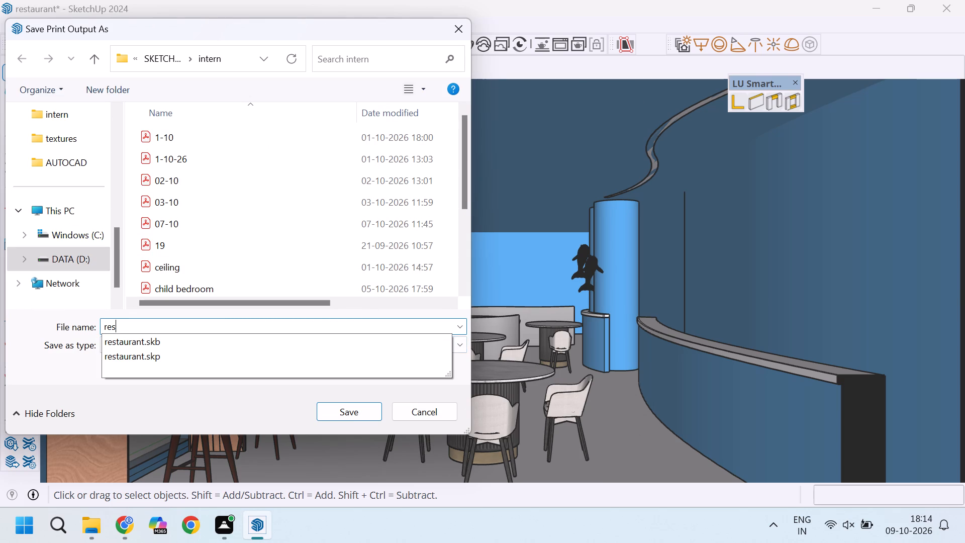
{"action": "left_click", "coordinate": [131, 366]}
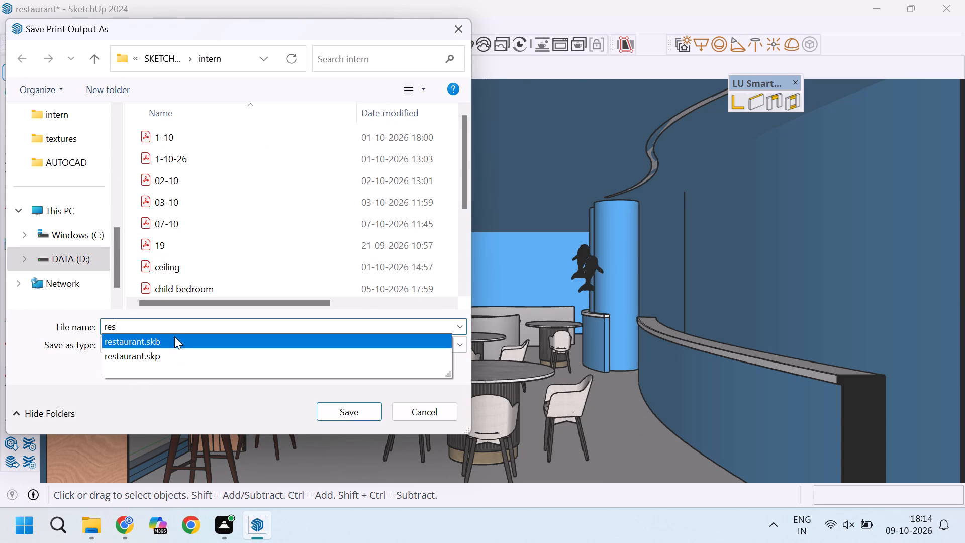
{"action": "left_click", "coordinate": [174, 345]}
{"action": "left_click", "coordinate": [180, 323]}
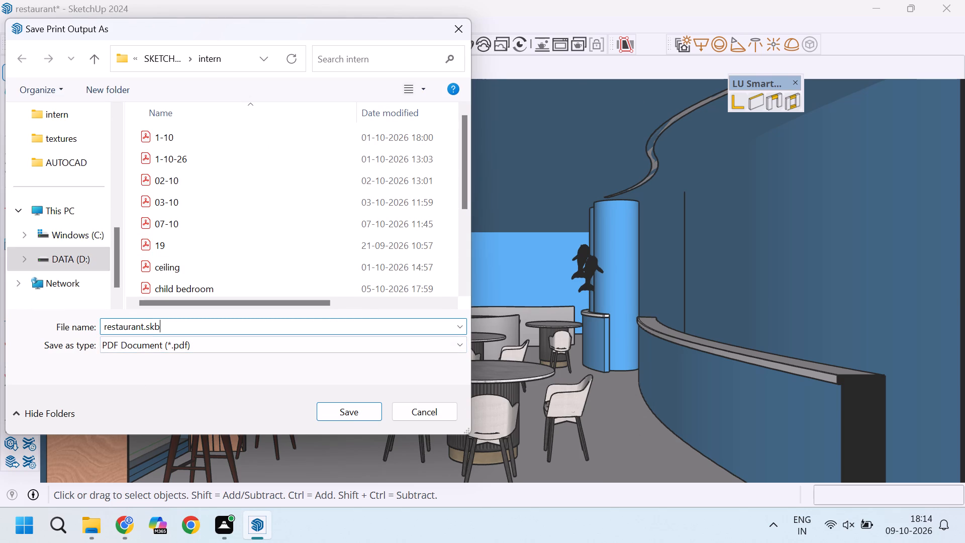
{"action": "key", "text": "BackSpace"}
{"action": "key", "text": "BackSpace"}
{"action": "key", "text": "BackSpace"}
{"action": "key", "text": "BackSpace"}
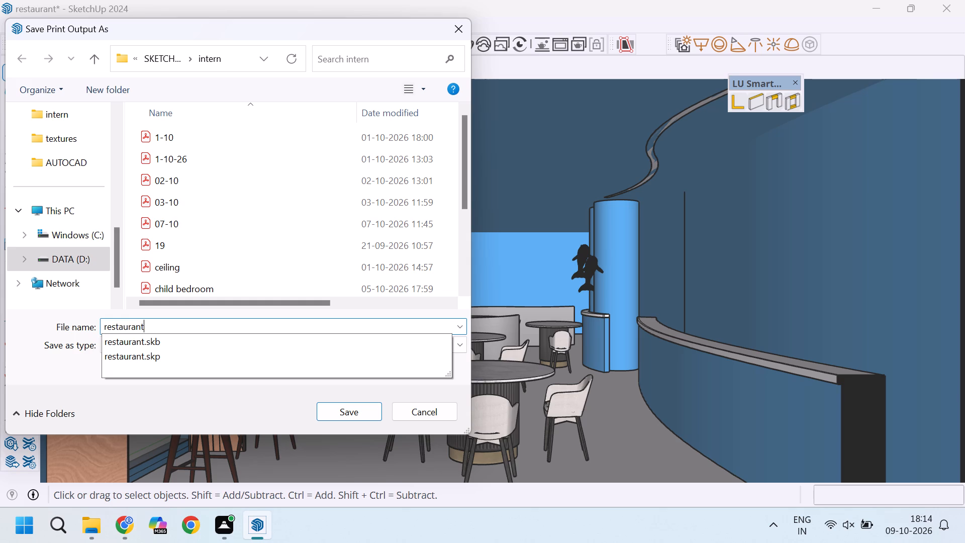
{"action": "left_click", "coordinate": [32, 360]}
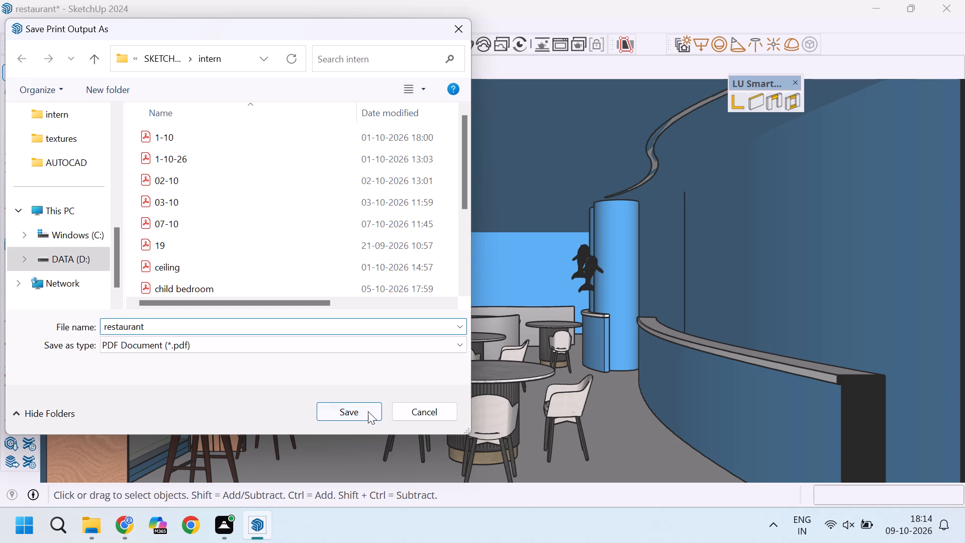
{"action": "left_click", "coordinate": [368, 411]}
{"action": "scroll", "coordinate": [469, 319], "scroll_direction": "down", "scroll_amount": 4}
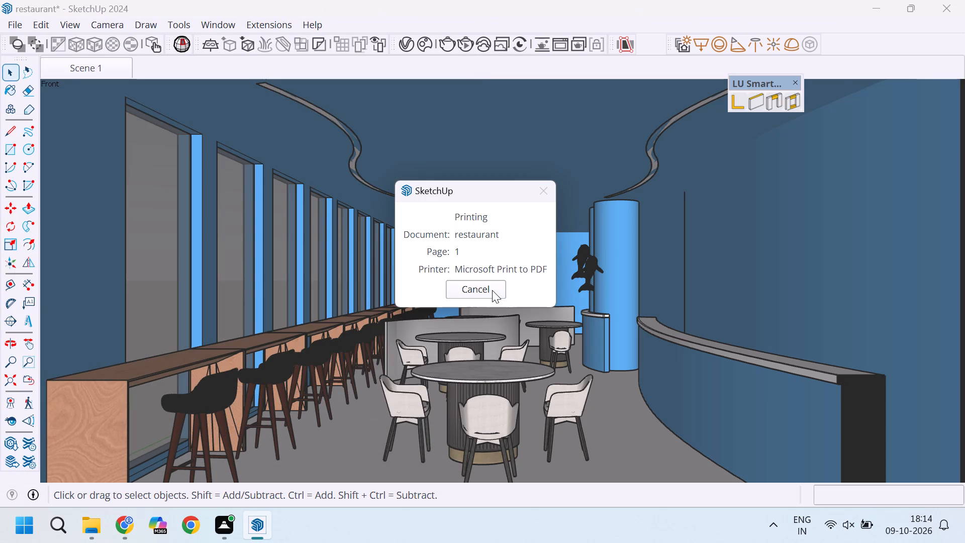
{"action": "left_click", "coordinate": [492, 290]}
Examine the whole sectioned restaurant from outside, front-on and from above at an angle.
{"action": "scroll", "coordinate": [512, 291], "scroll_direction": "down", "scroll_amount": 10}
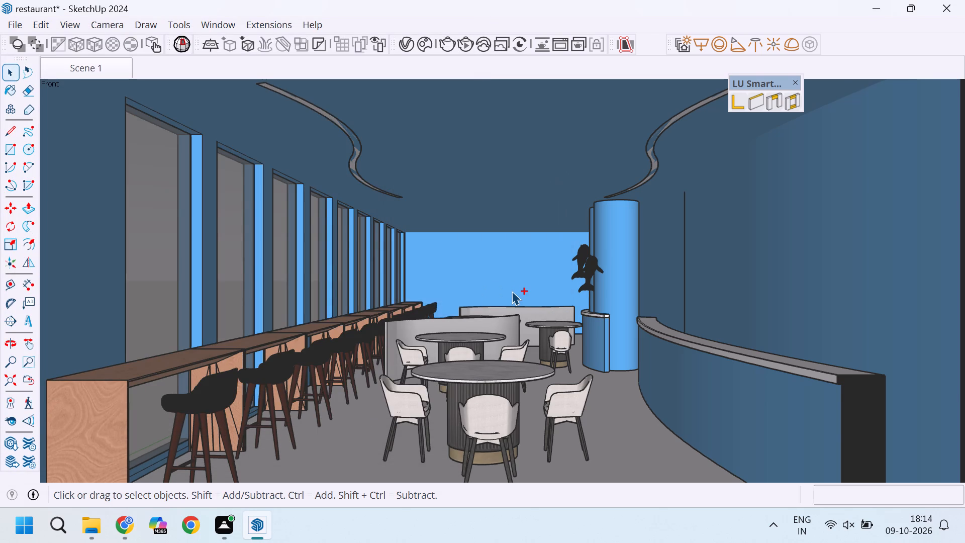
{"action": "scroll", "coordinate": [513, 297], "scroll_direction": "down", "scroll_amount": 4}
{"action": "key", "text": "space"}
{"action": "key", "text": "space"}
{"action": "left_click", "coordinate": [702, 275]}
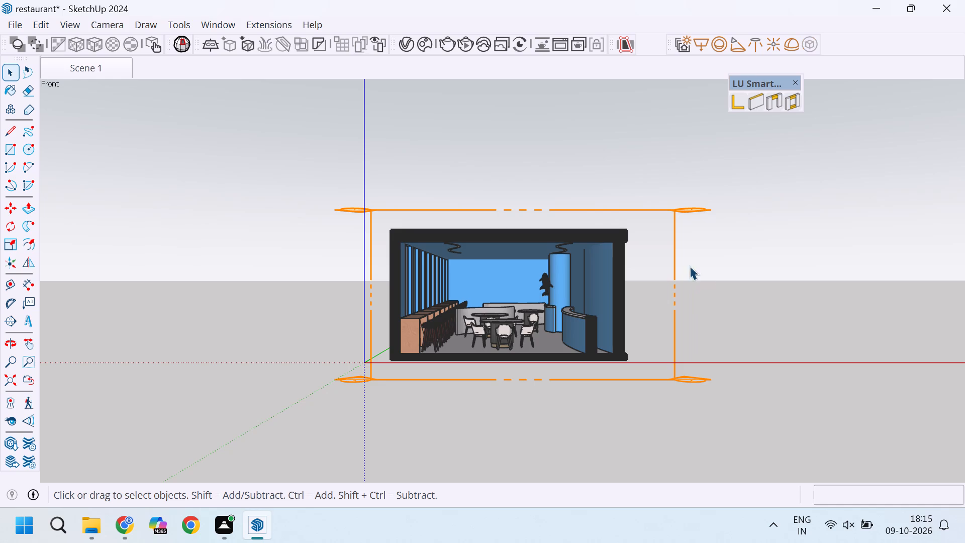
{"action": "scroll", "coordinate": [675, 212], "scroll_direction": "up", "scroll_amount": 4}
{"action": "scroll", "coordinate": [653, 267], "scroll_direction": "down", "scroll_amount": 4}
{"action": "middle_click_drag", "start_coordinate": [673, 286], "coordinate": [643, 316]}
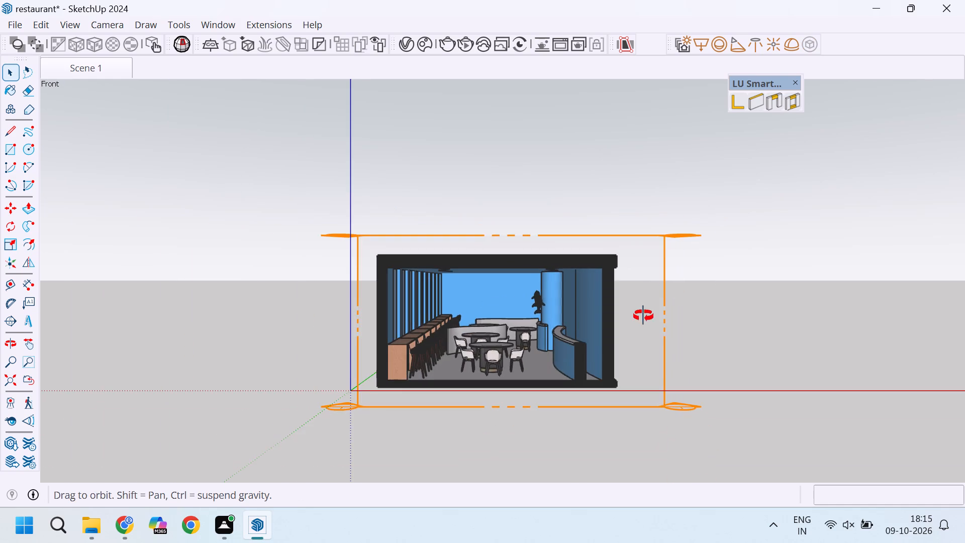
{"action": "middle_click_drag", "start_coordinate": [643, 316], "coordinate": [608, 339]}
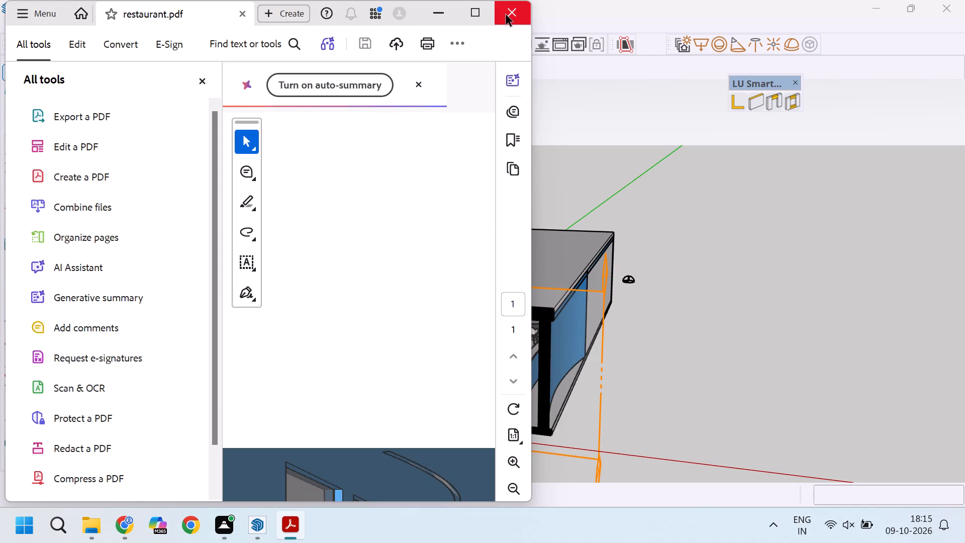
Close the printed restaurant PDF in Adobe Acrobat.
{"action": "left_click", "coordinate": [506, 15]}
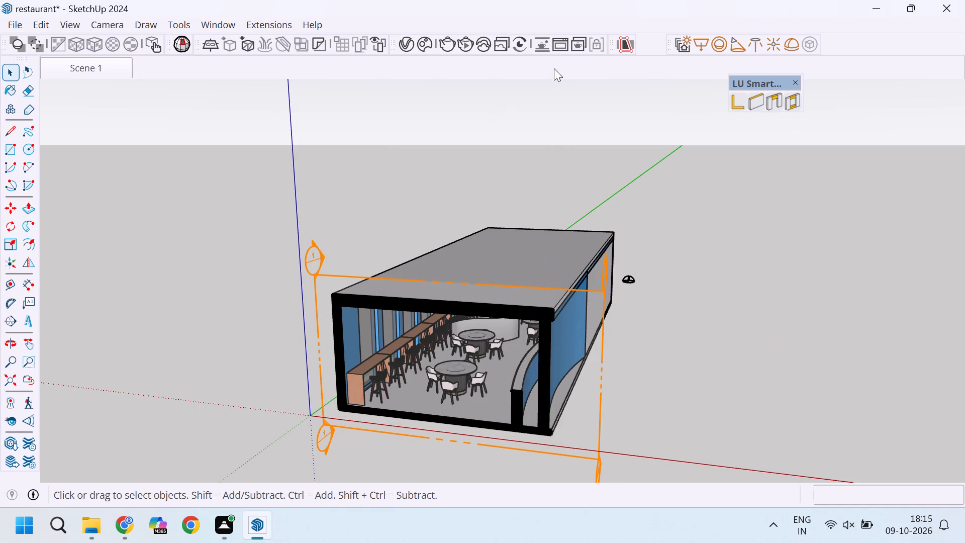
Start a V-Ray interactive render in the Frame Buffer and switch to Scene 1 to check the interior's lighting.
{"action": "left_click", "coordinate": [563, 45]}
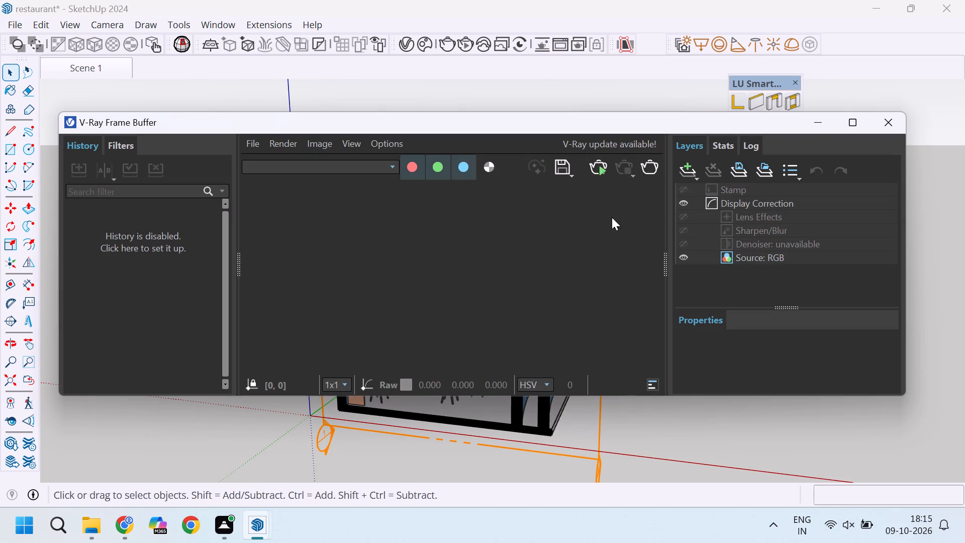
{"action": "left_click", "coordinate": [601, 166]}
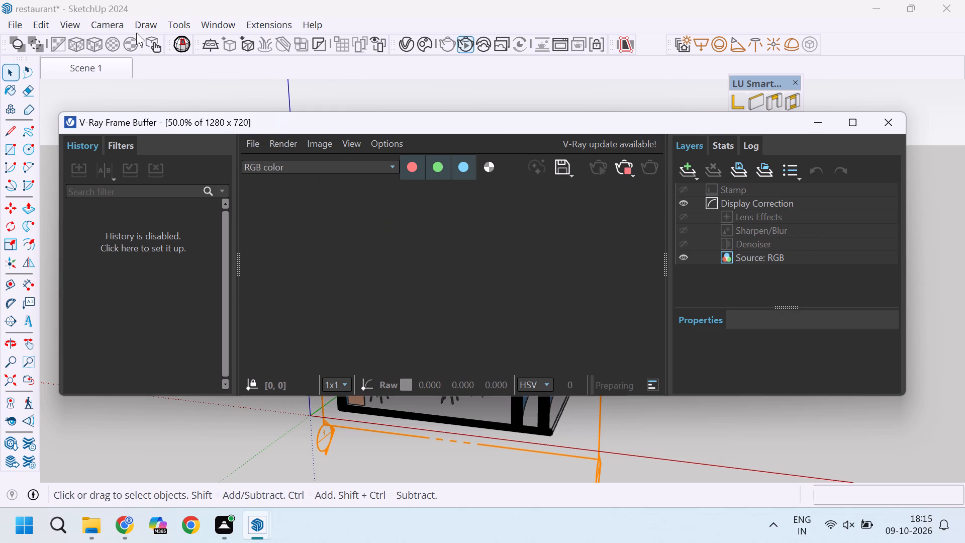
{"action": "left_click", "coordinate": [107, 69]}
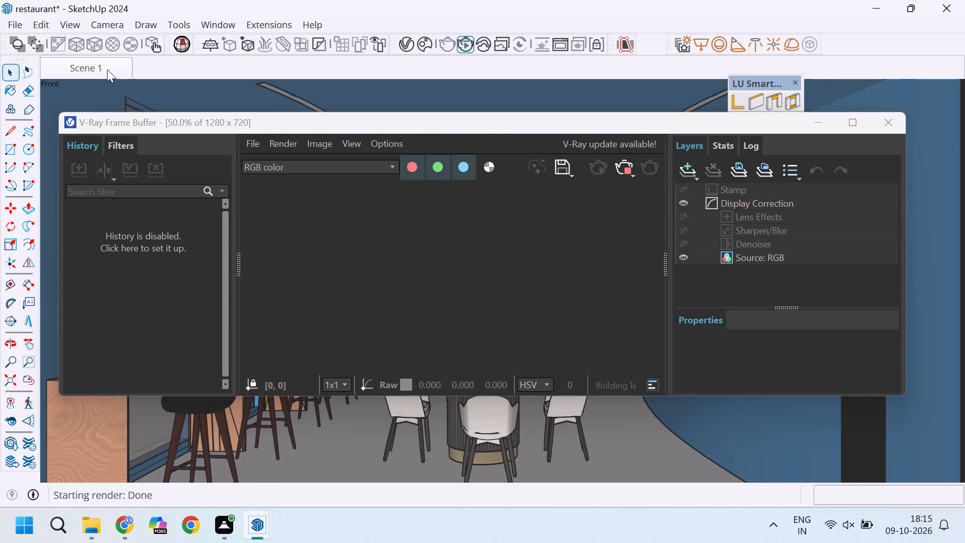
{"action": "scroll", "coordinate": [475, 264], "scroll_direction": "down", "scroll_amount": 6}
{"action": "scroll", "coordinate": [475, 264], "scroll_direction": "up", "scroll_amount": 7}
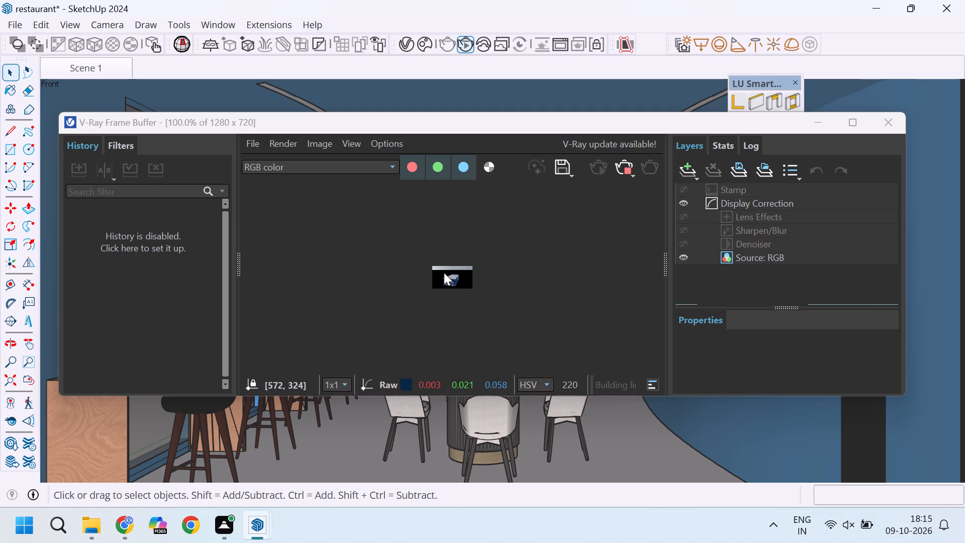
{"action": "scroll", "coordinate": [463, 281], "scroll_direction": "down", "scroll_amount": 2}
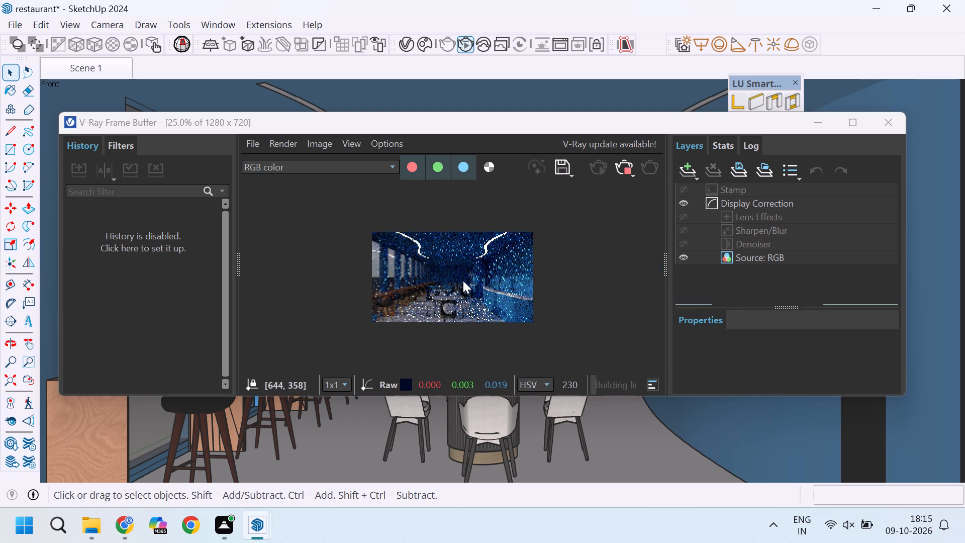
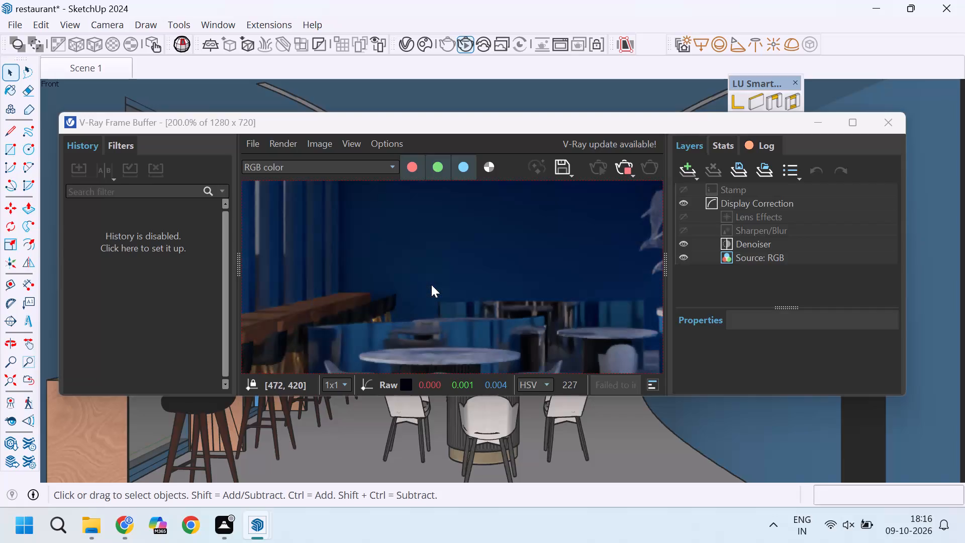
Examine the rendered restaurant interior up close and as a whole in the V-Ray Frame Buffer.
{"action": "scroll", "coordinate": [431, 285], "scroll_direction": "down", "scroll_amount": 4}
{"action": "scroll", "coordinate": [435, 267], "scroll_direction": "up", "scroll_amount": 1}
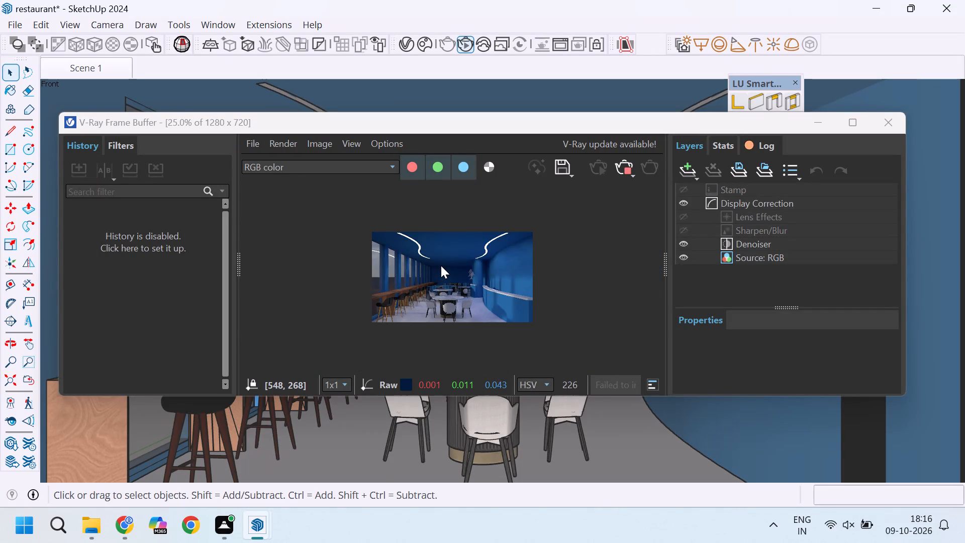
{"action": "scroll", "coordinate": [447, 251], "scroll_direction": "up", "scroll_amount": 1}
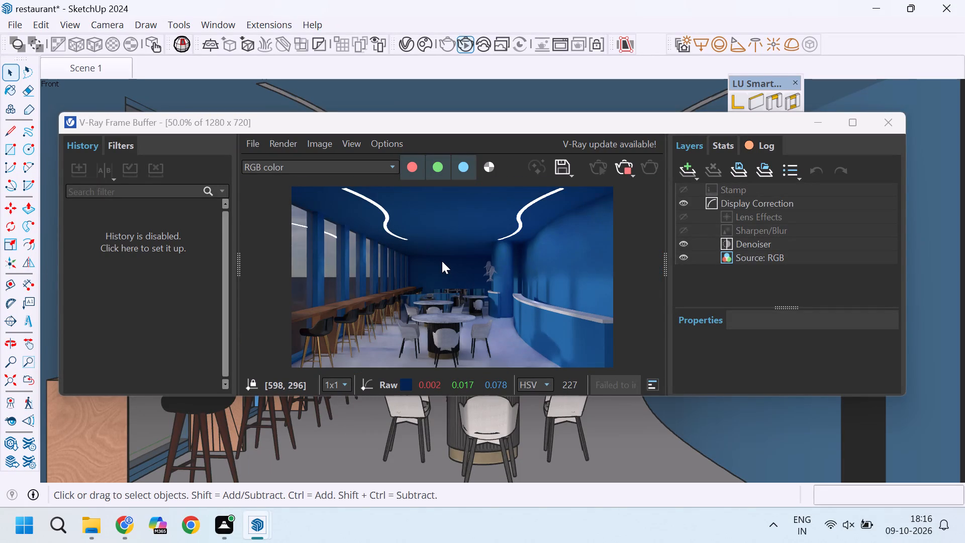
{"action": "scroll", "coordinate": [442, 261], "scroll_direction": "up", "scroll_amount": 2}
{"action": "scroll", "coordinate": [442, 261], "scroll_direction": "down", "scroll_amount": 2}
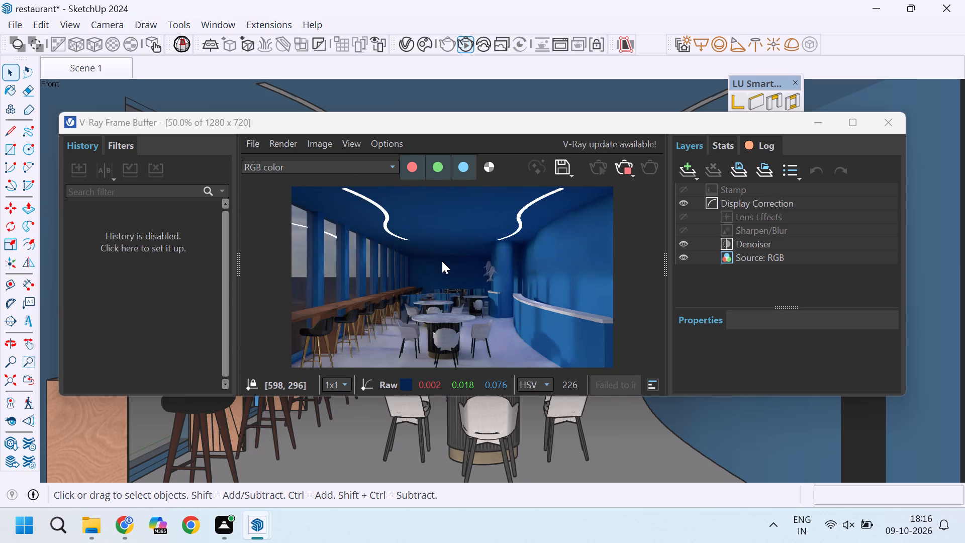
{"action": "scroll", "coordinate": [442, 261], "scroll_direction": "down", "scroll_amount": 1}
{"action": "scroll", "coordinate": [442, 261], "scroll_direction": "up", "scroll_amount": 1}
Save the rendered image as a PNG named restaurant in the SKETCHUP folder's intern subfolder, and close the Frame Buffer.
{"action": "left_click", "coordinate": [563, 167]}
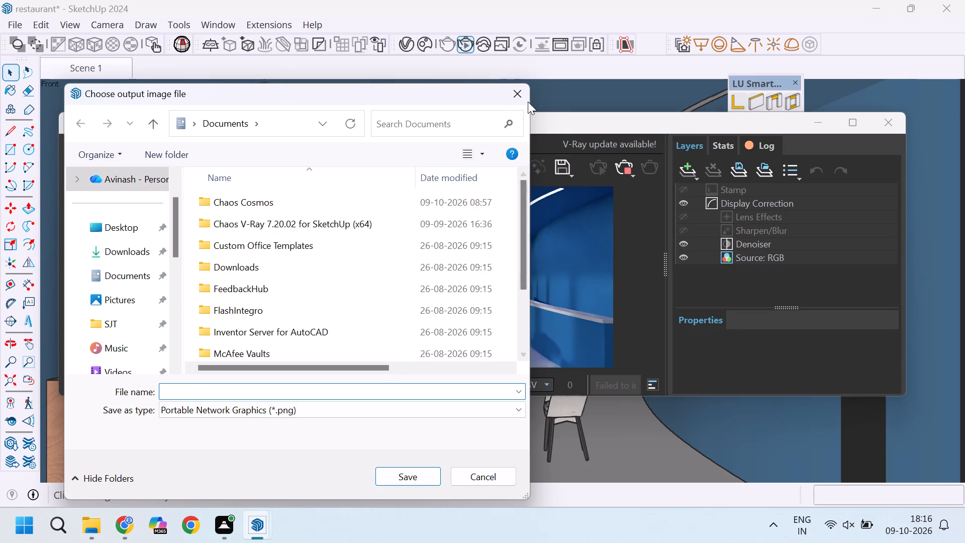
{"action": "left_click", "coordinate": [518, 93]}
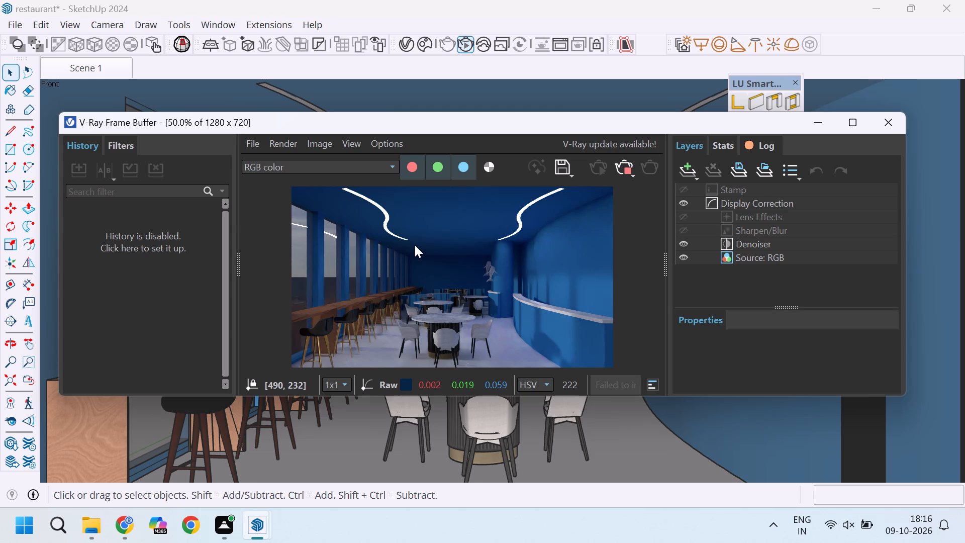
{"action": "left_click", "coordinate": [559, 171]}
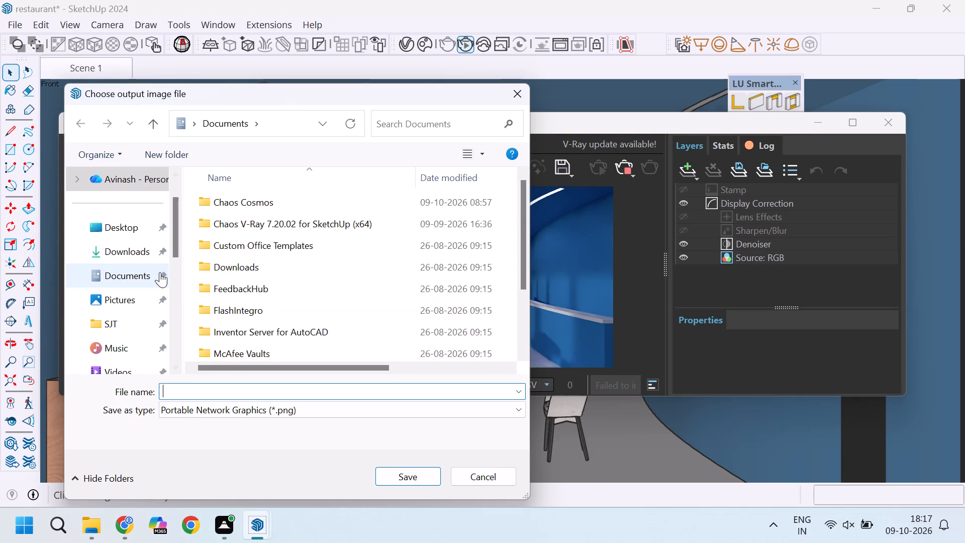
{"action": "scroll", "coordinate": [128, 281], "scroll_direction": "down", "scroll_amount": 4}
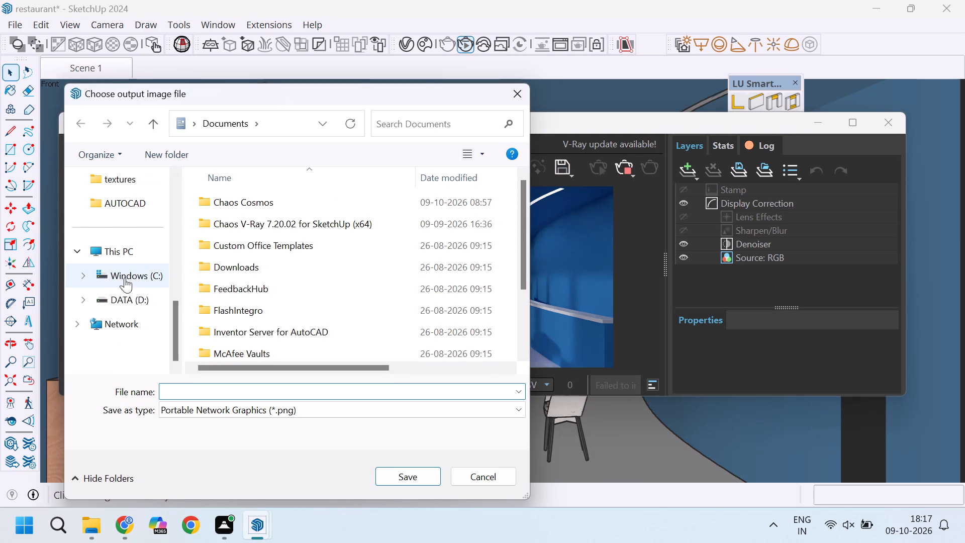
{"action": "scroll", "coordinate": [126, 270], "scroll_direction": "up", "scroll_amount": 1}
{"action": "left_click", "coordinate": [126, 202]}
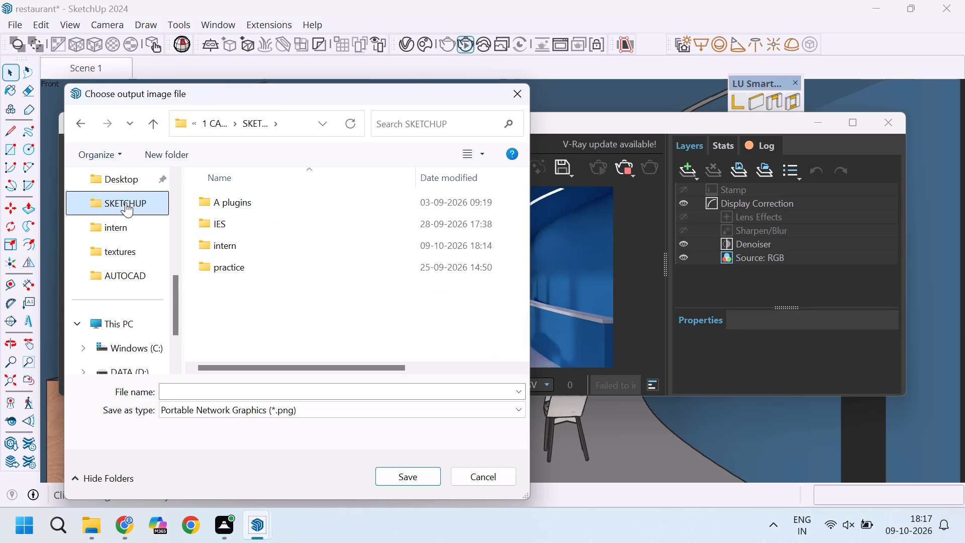
{"action": "double_click", "coordinate": [237, 242]}
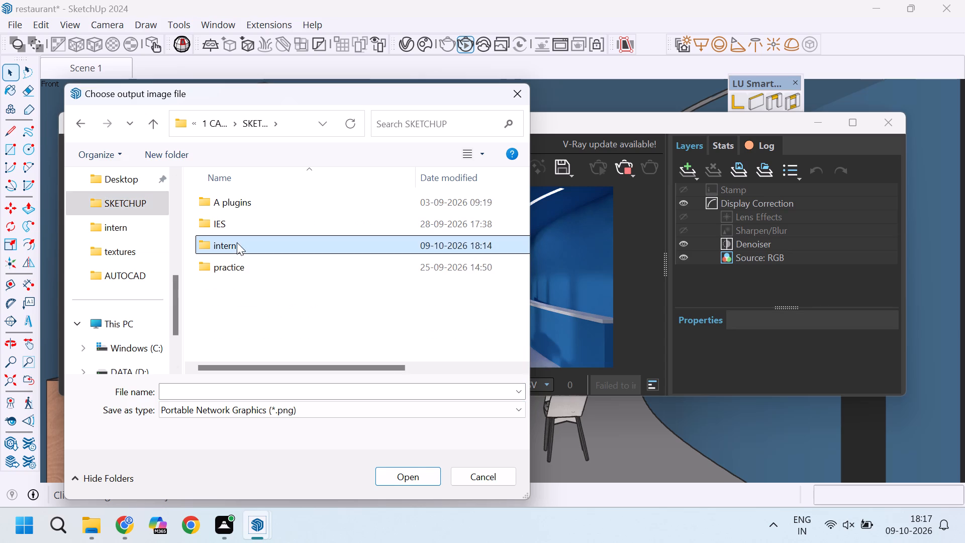
{"action": "left_click", "coordinate": [206, 395]}
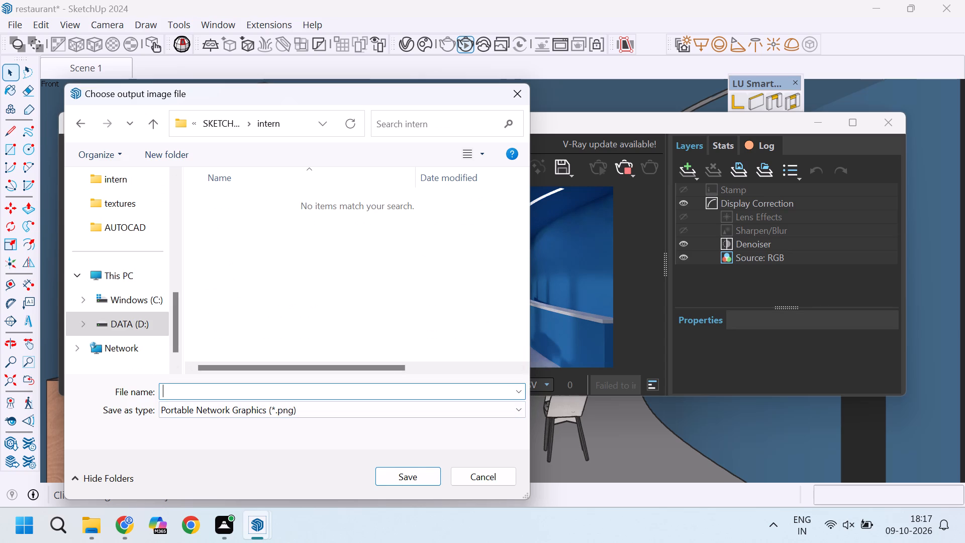
{"action": "type", "text": "res"}
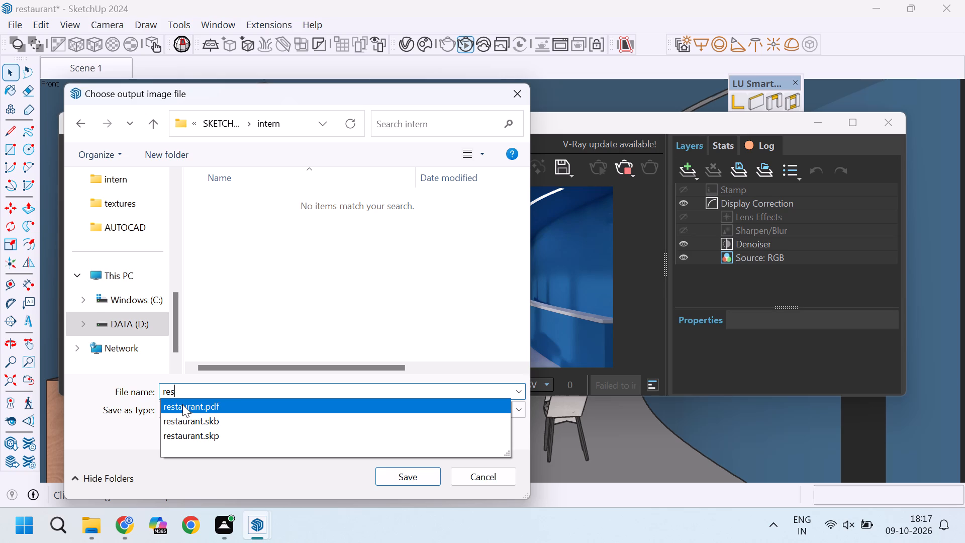
{"action": "left_click", "coordinate": [182, 404]}
{"action": "left_click", "coordinate": [245, 393]}
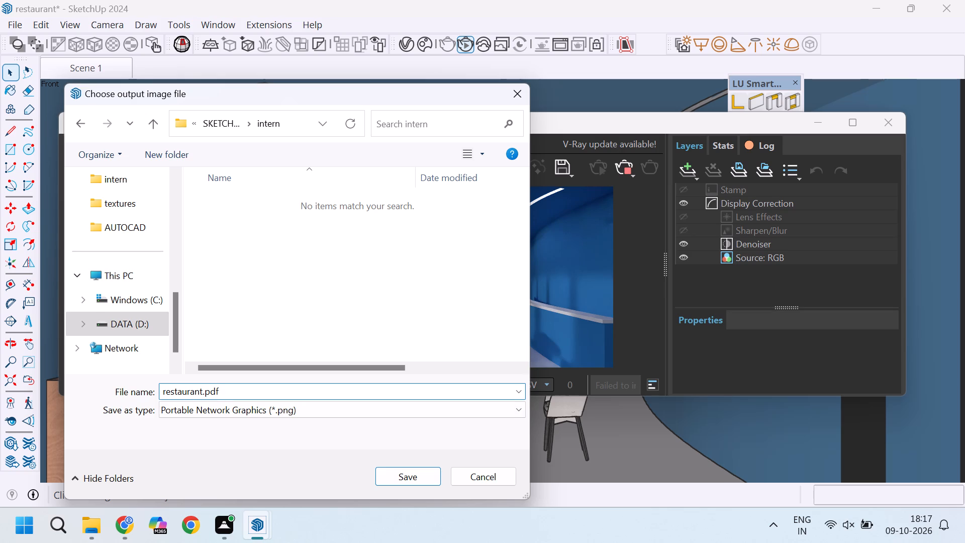
{"action": "key", "text": "BackSpace"}
{"action": "key", "text": "BackSpace"}
{"action": "key", "text": "BackSpace"}
{"action": "key", "text": "BackSpace"}
{"action": "key", "text": "BackSpace"}
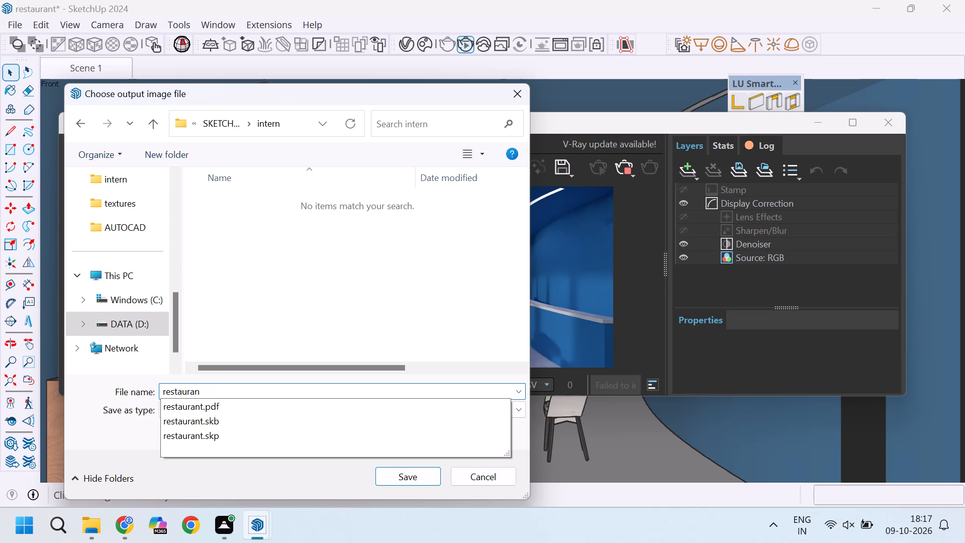
{"action": "key", "text": "t"}
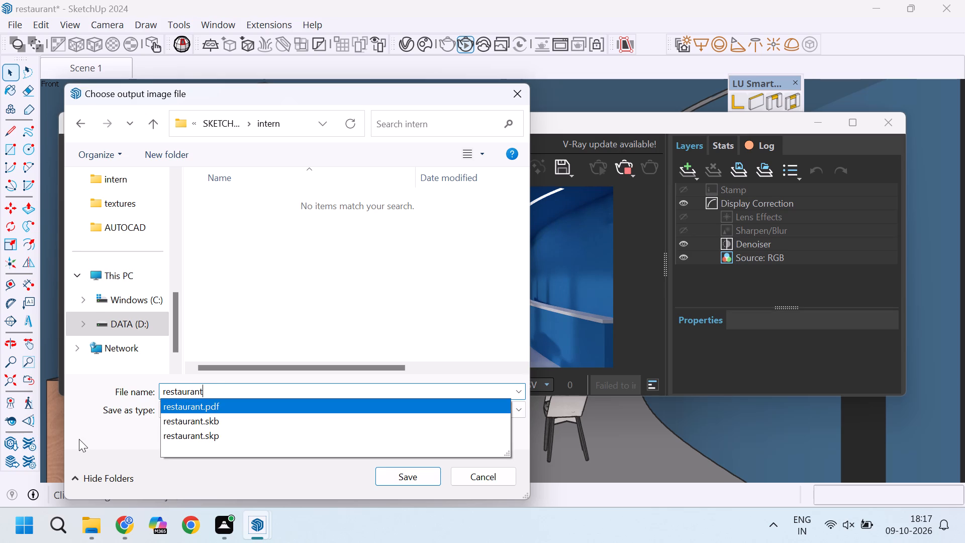
{"action": "left_click", "coordinate": [120, 434]}
{"action": "left_click", "coordinate": [415, 479]}
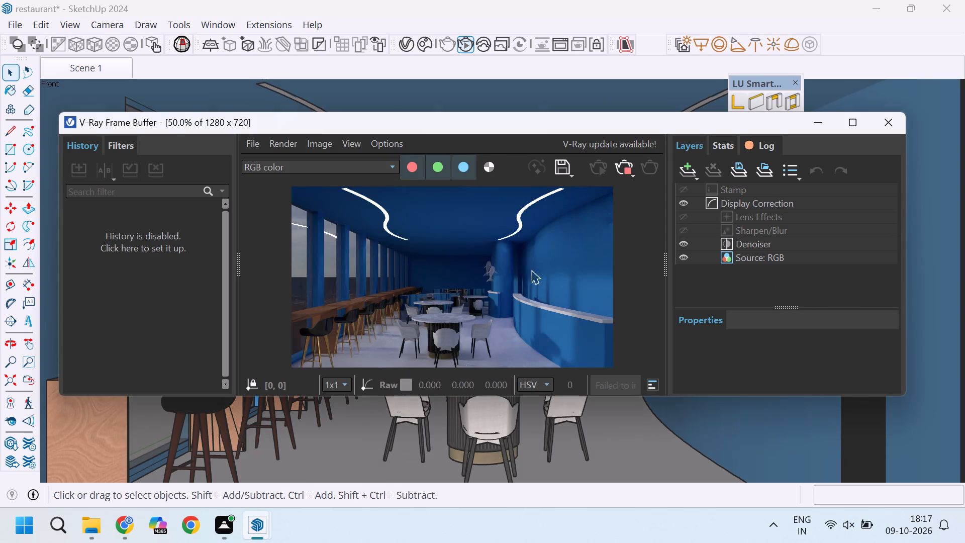
{"action": "left_click", "coordinate": [883, 118]}
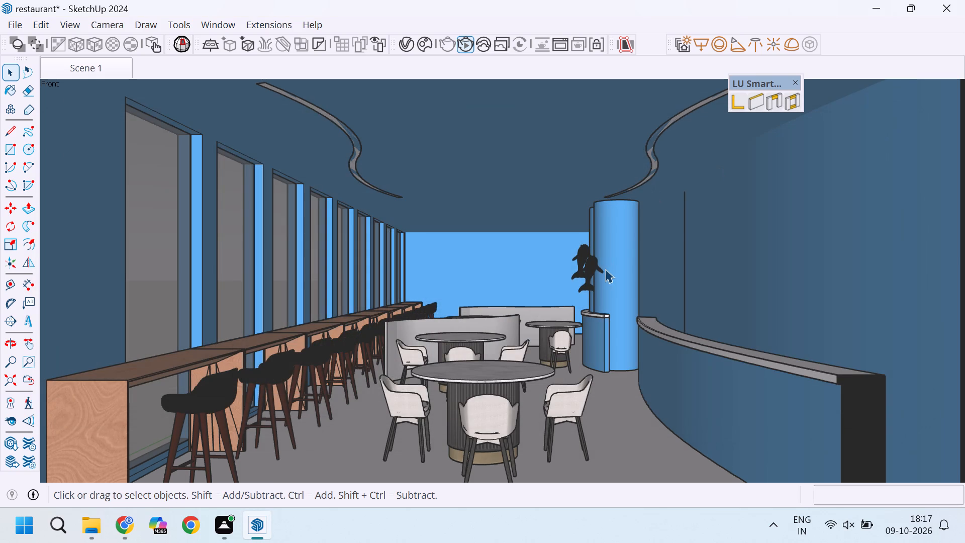
Examine the dolphin sculptures beside the blue column and the sectioned restaurant around them.
{"action": "scroll", "coordinate": [580, 273], "scroll_direction": "down", "scroll_amount": 4}
{"action": "scroll", "coordinate": [509, 229], "scroll_direction": "down", "scroll_amount": 3}
{"action": "scroll", "coordinate": [589, 258], "scroll_direction": "down", "scroll_amount": 4}
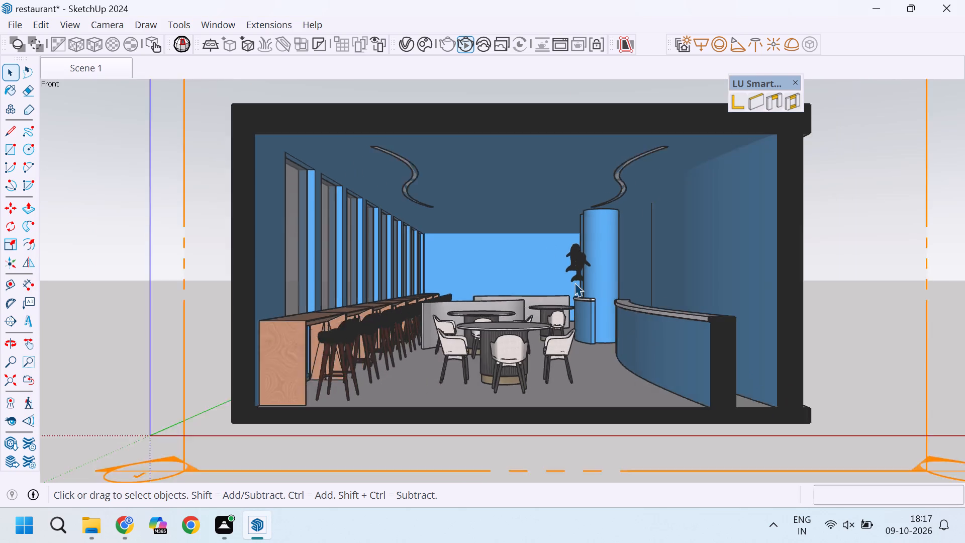
{"action": "scroll", "coordinate": [586, 236], "scroll_direction": "up", "scroll_amount": 7}
{"action": "scroll", "coordinate": [590, 277], "scroll_direction": "up", "scroll_amount": 3}
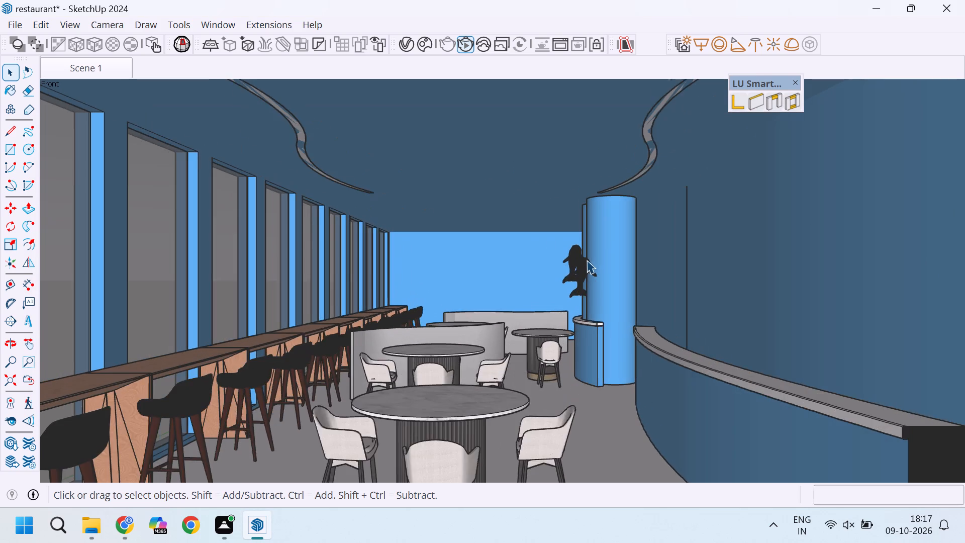
{"action": "middle_click_drag", "start_coordinate": [589, 257], "coordinate": [589, 286]}
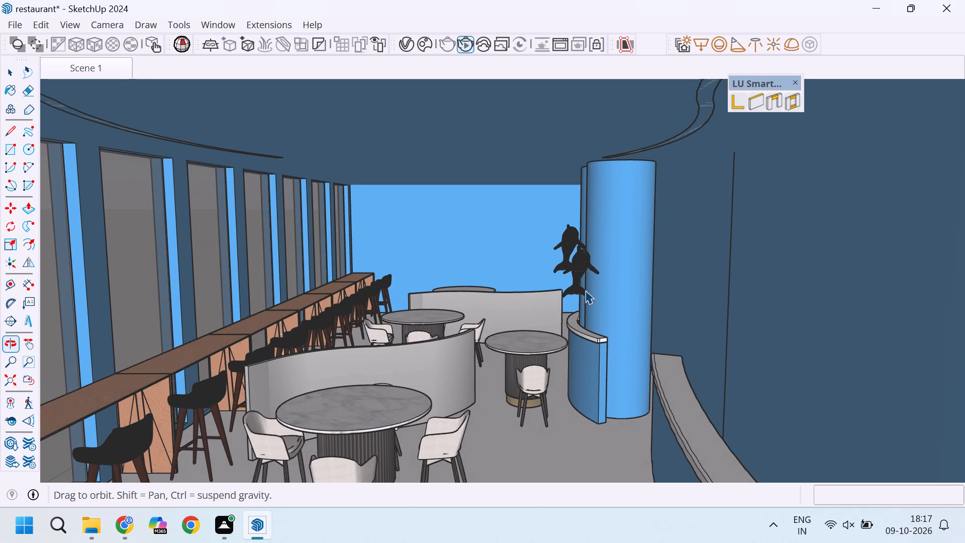
{"action": "scroll", "coordinate": [577, 265], "scroll_direction": "up", "scroll_amount": 17}
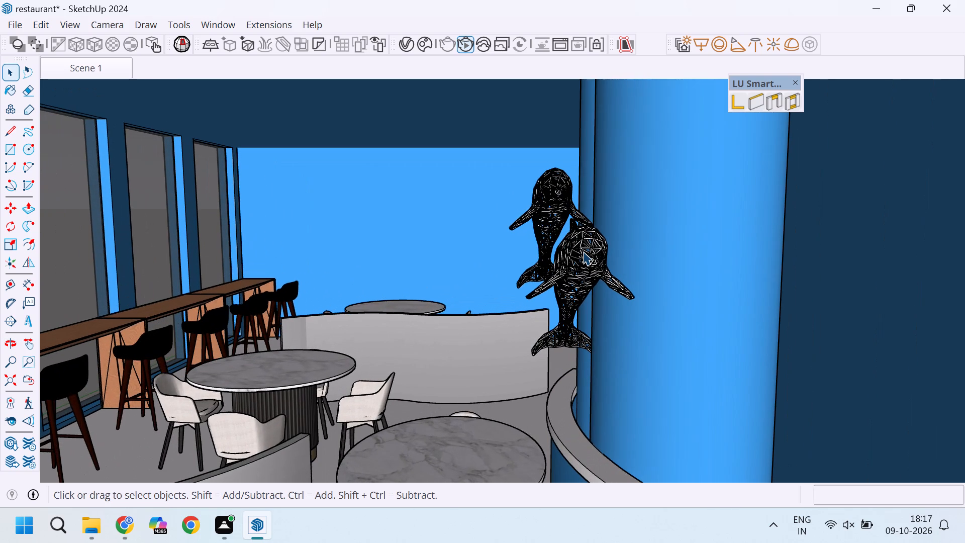
{"action": "scroll", "coordinate": [583, 251], "scroll_direction": "down", "scroll_amount": 14}
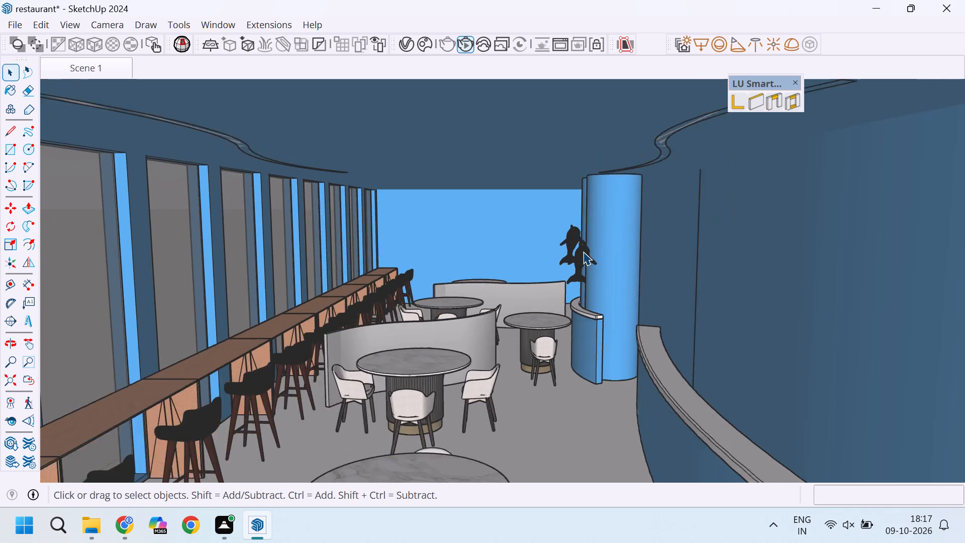
{"action": "scroll", "coordinate": [583, 251], "scroll_direction": "down", "scroll_amount": 7}
{"action": "scroll", "coordinate": [598, 305], "scroll_direction": "up", "scroll_amount": 3}
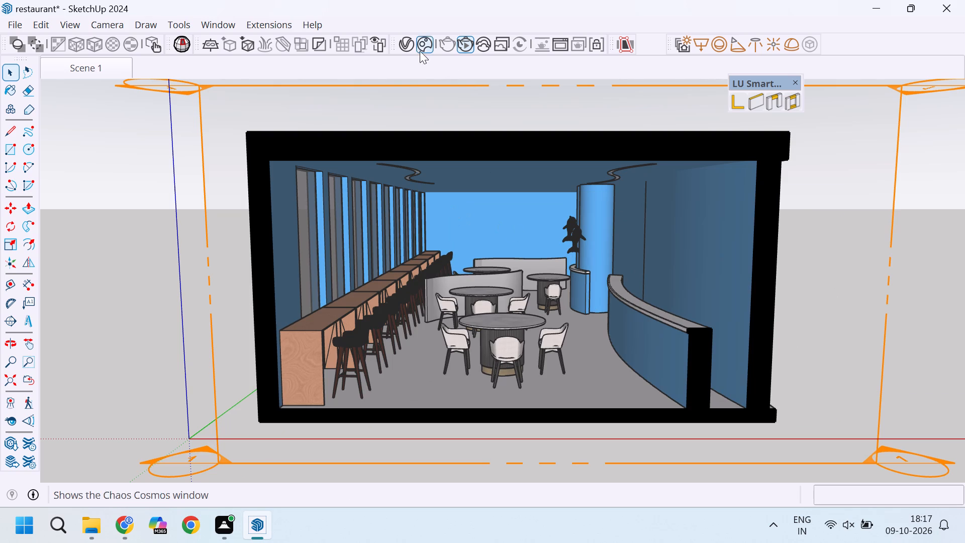
Set the Section 1 clipper in the V-Ray Asset Editor to Camera Rays Only, with Affect Light and Clip Light Geometry off.
{"action": "left_click", "coordinate": [404, 47]}
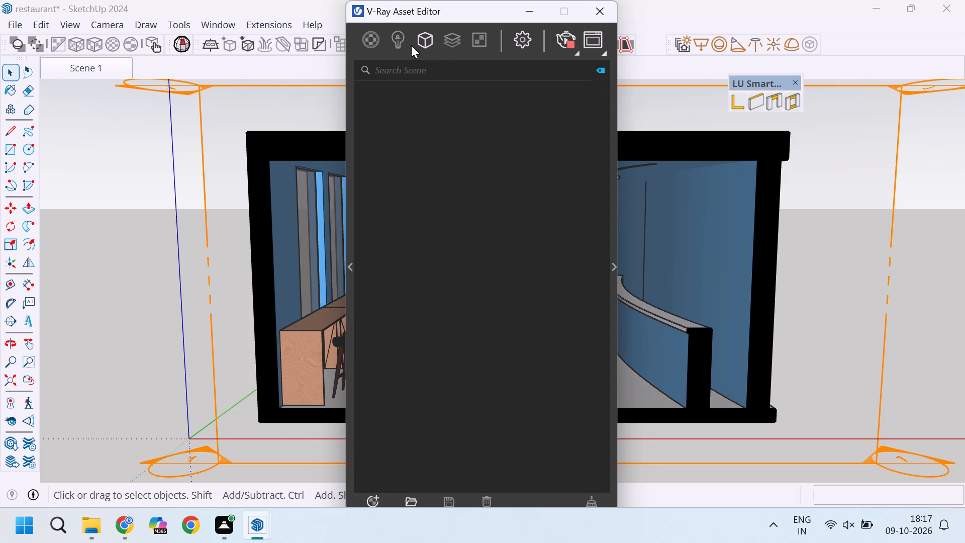
{"action": "left_click", "coordinate": [400, 38]}
{"action": "double_click", "coordinate": [430, 37]}
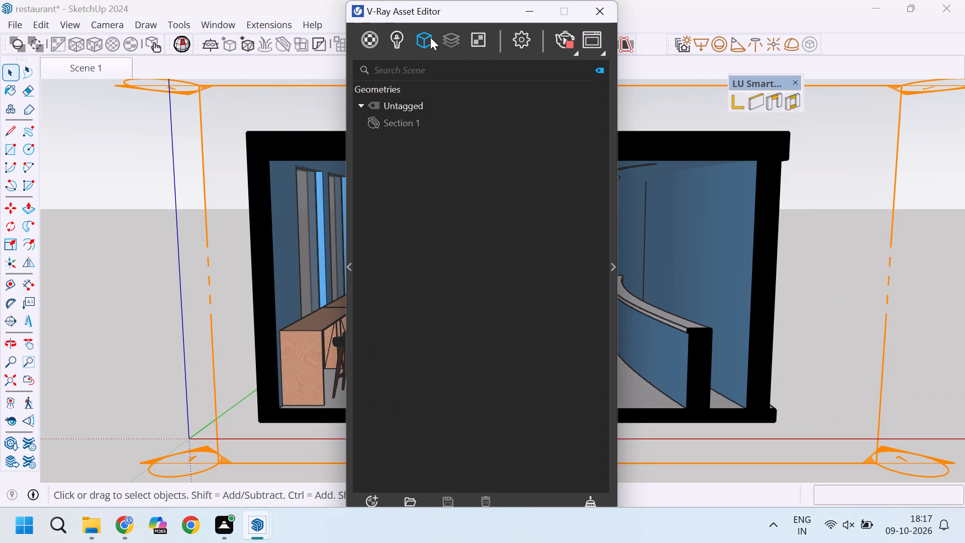
{"action": "left_click", "coordinate": [422, 131]}
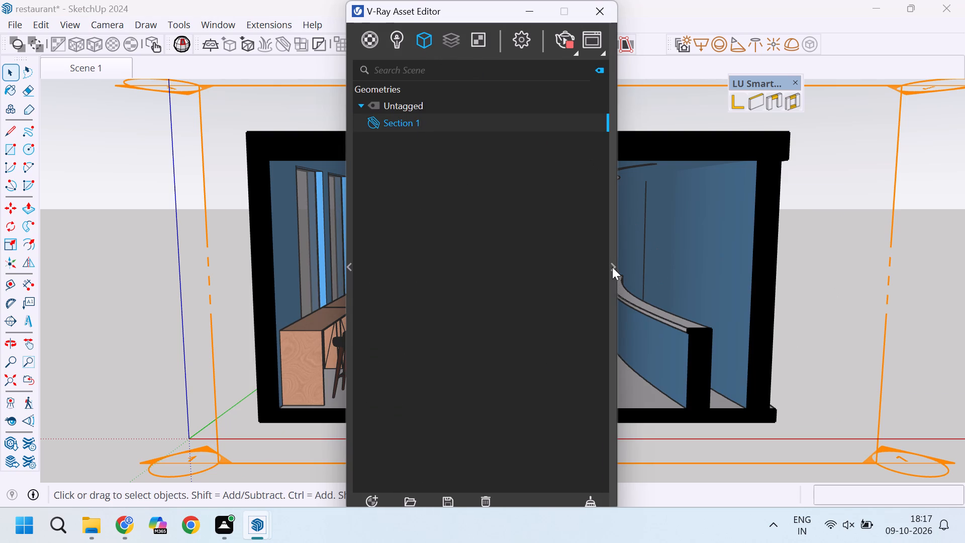
{"action": "left_click", "coordinate": [612, 267]}
{"action": "left_click", "coordinate": [679, 327]}
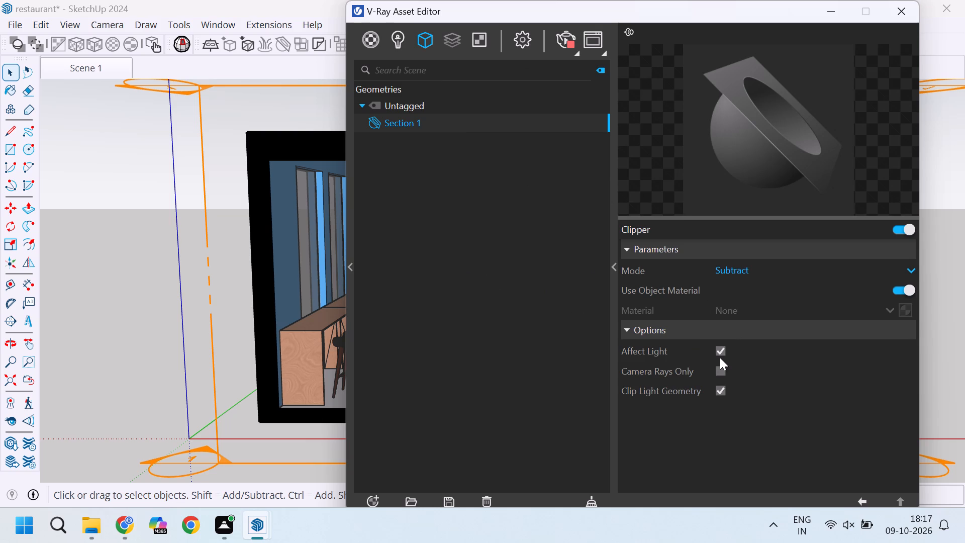
{"action": "left_click", "coordinate": [717, 365]}
{"action": "left_click", "coordinate": [720, 351]}
{"action": "left_click", "coordinate": [720, 392]}
Stop the running V-Ray interactive render.
{"action": "left_click", "coordinate": [561, 40]}
Enable Safe Frame in the V-Ray render output settings.
{"action": "left_click", "coordinate": [525, 38]}
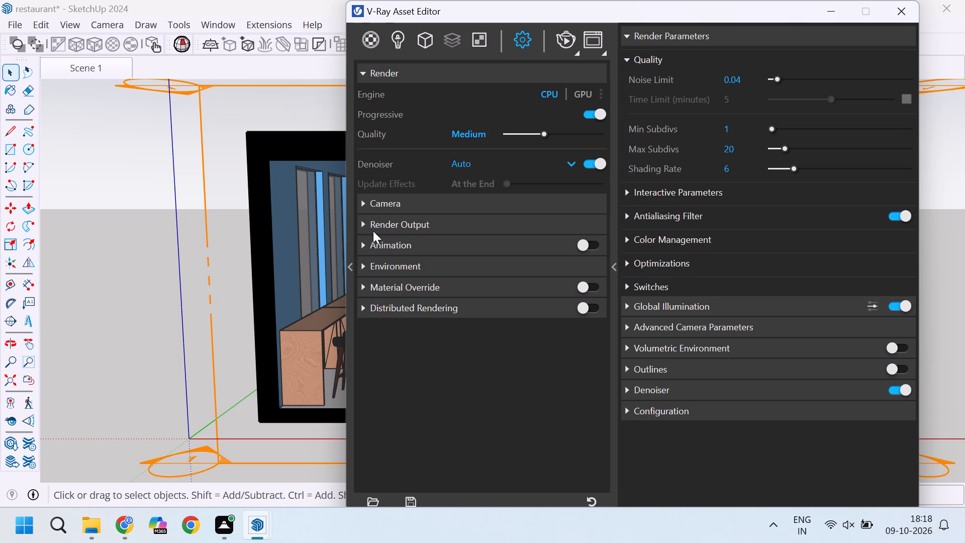
{"action": "left_click", "coordinate": [362, 223]}
{"action": "left_click", "coordinate": [362, 223]}
{"action": "left_click", "coordinate": [362, 223]}
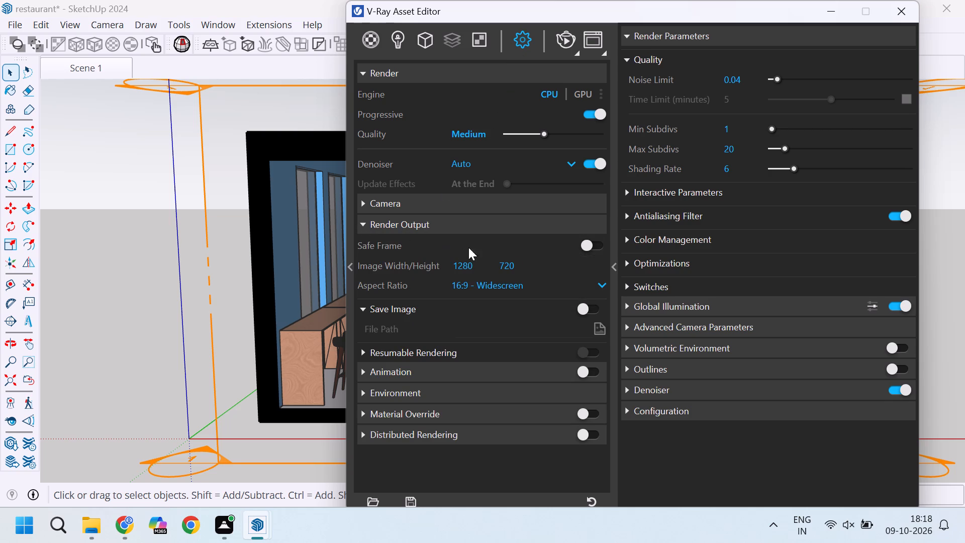
{"action": "left_click", "coordinate": [598, 240]}
Set the V-Ray render output image width to 800 pixels.
{"action": "left_click", "coordinate": [477, 264]}
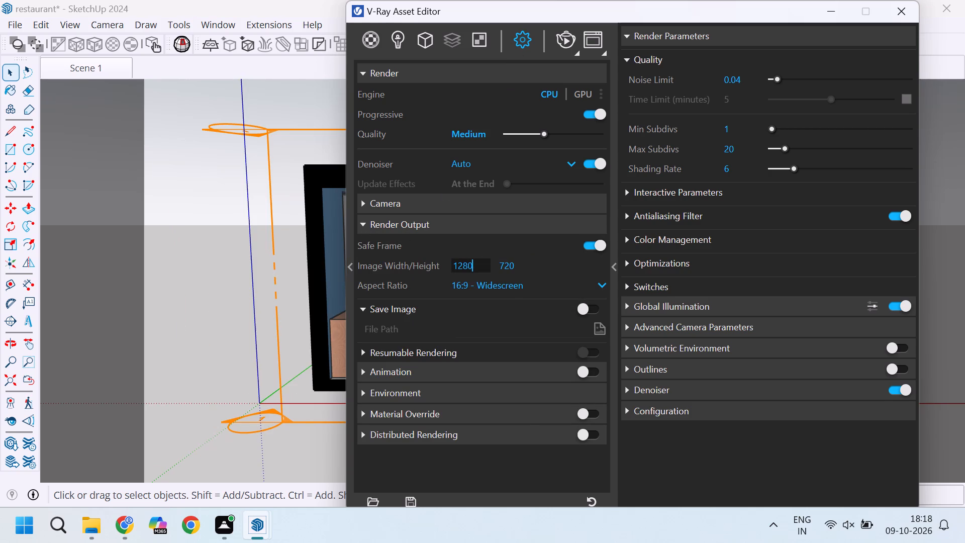
{"action": "key", "text": "BackSpace"}
{"action": "key", "text": "BackSpace"}
{"action": "key", "text": "BackSpace"}
{"action": "key", "text": "BackSpace"}
{"action": "type", "text": "800"}
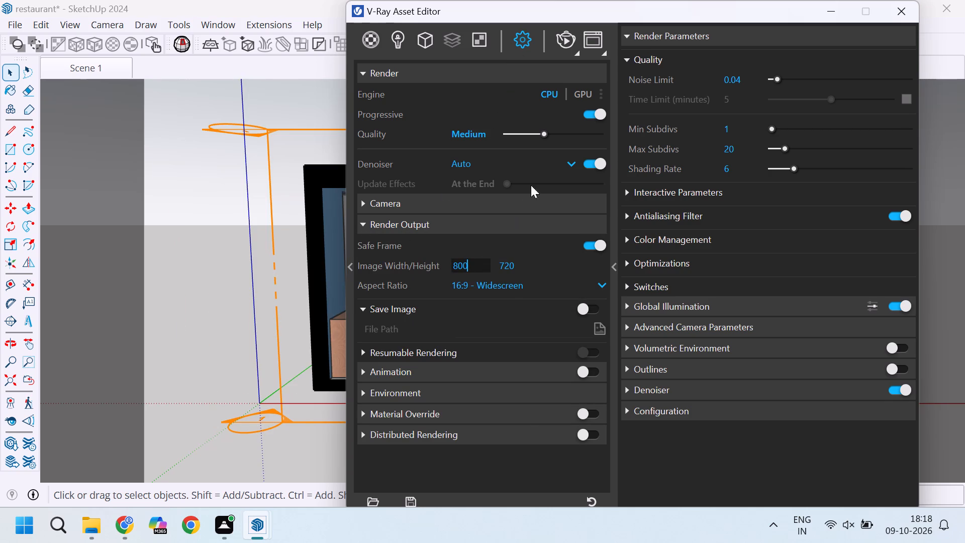
Turn off Progressive rendering and set the quality Noise Limit to 0.004 and Max Subdivs to 10.
{"action": "left_click", "coordinate": [589, 112]}
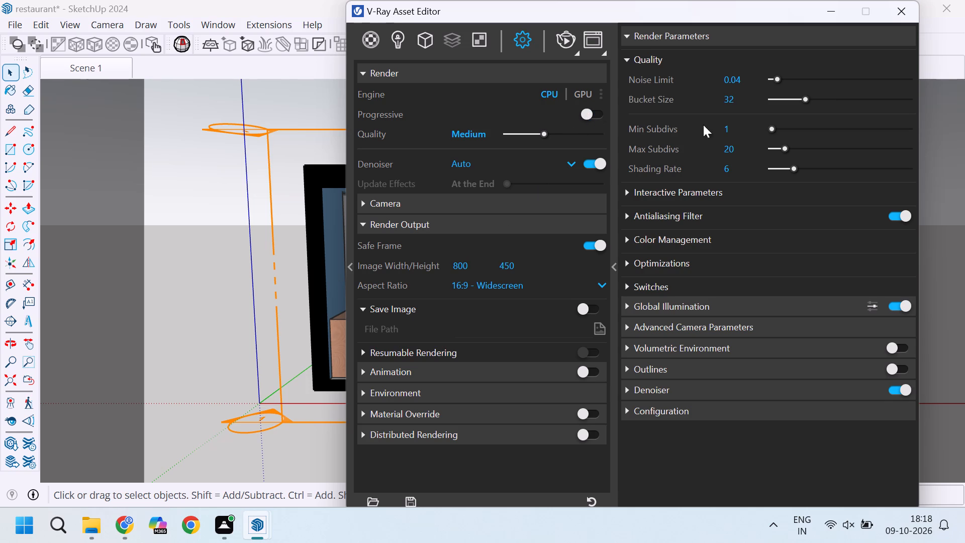
{"action": "left_click", "coordinate": [736, 81]}
{"action": "key", "text": "0"}
{"action": "left_click", "coordinate": [740, 147]}
{"action": "key", "text": "BackSpace"}
{"action": "key", "text": "BackSpace"}
{"action": "key", "text": "BackSpace"}
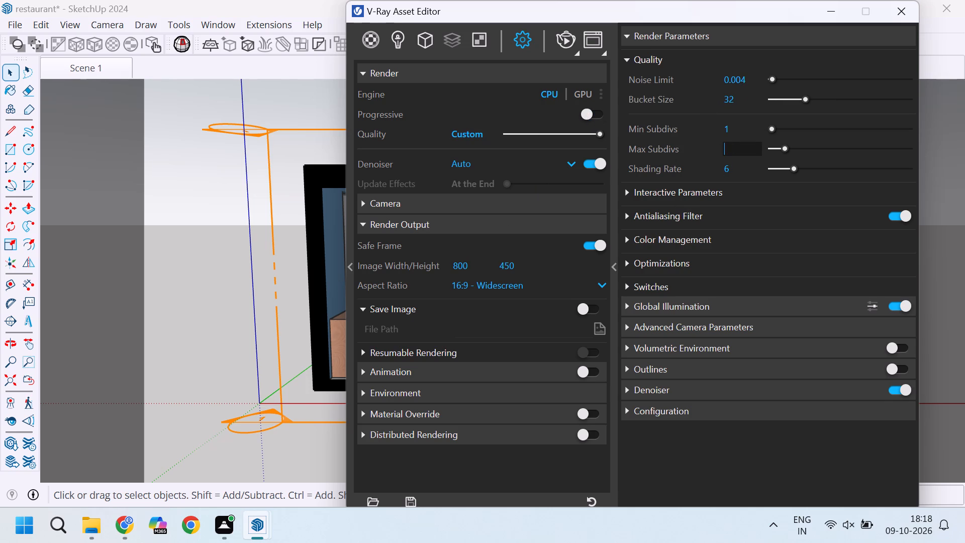
{"action": "type", "text": "10"}
Enable Ambient Occlusion in the advanced Global Illumination settings.
{"action": "left_click", "coordinate": [628, 306]}
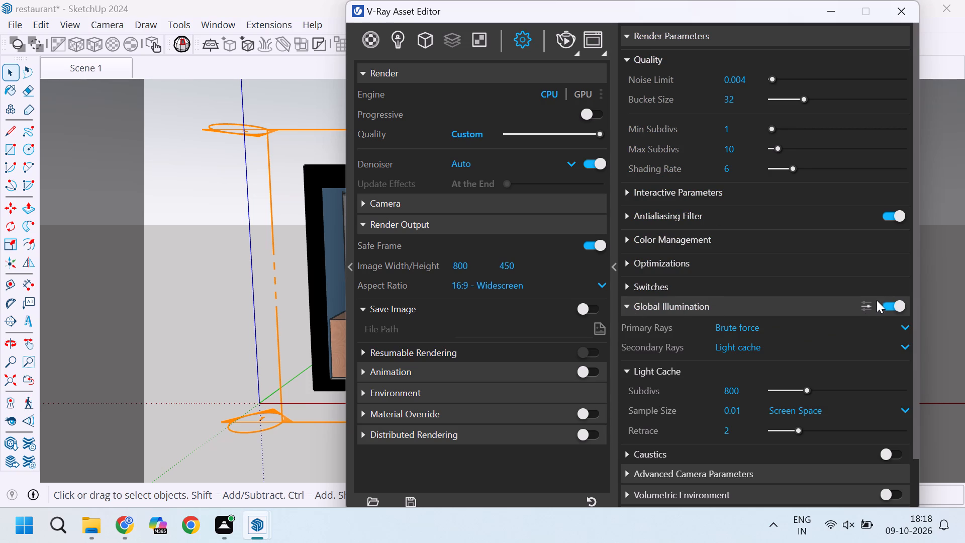
{"action": "left_click", "coordinate": [867, 308]}
{"action": "scroll", "coordinate": [644, 422], "scroll_direction": "down", "scroll_amount": 1}
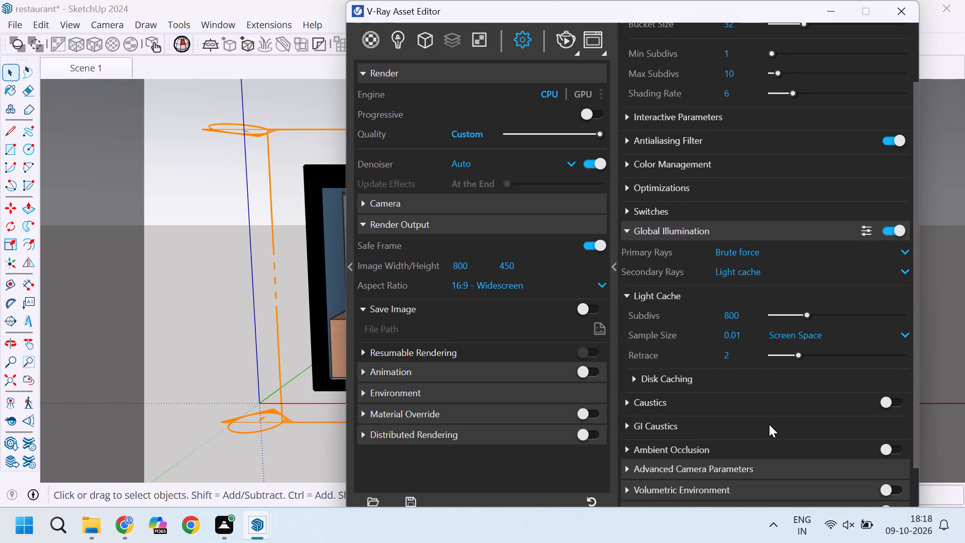
{"action": "left_click", "coordinate": [896, 444]}
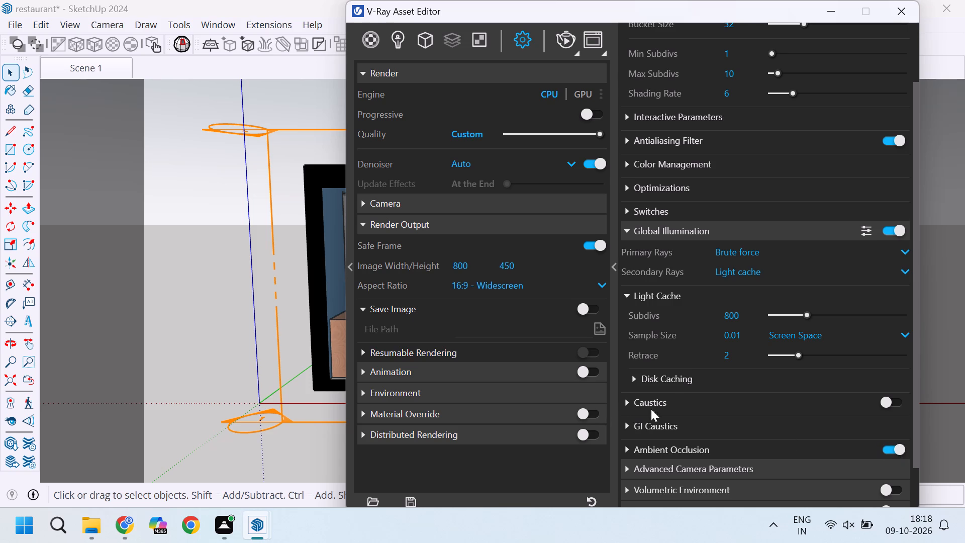
Set the V-Ray Denoiser preset to Mild.
{"action": "scroll", "coordinate": [689, 404], "scroll_direction": "down", "scroll_amount": 4}
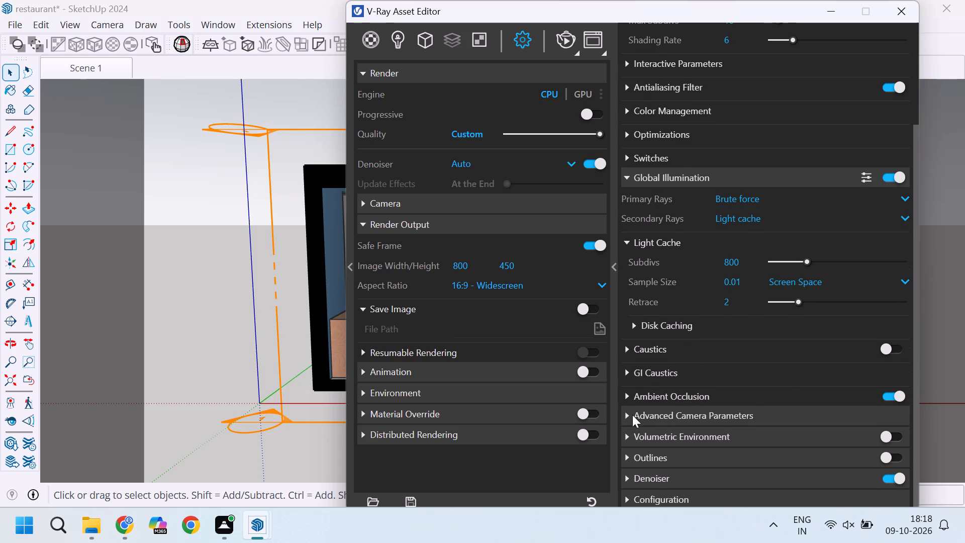
{"action": "left_click", "coordinate": [629, 473]}
{"action": "scroll", "coordinate": [699, 434], "scroll_direction": "down", "scroll_amount": 3}
{"action": "left_click", "coordinate": [741, 379]}
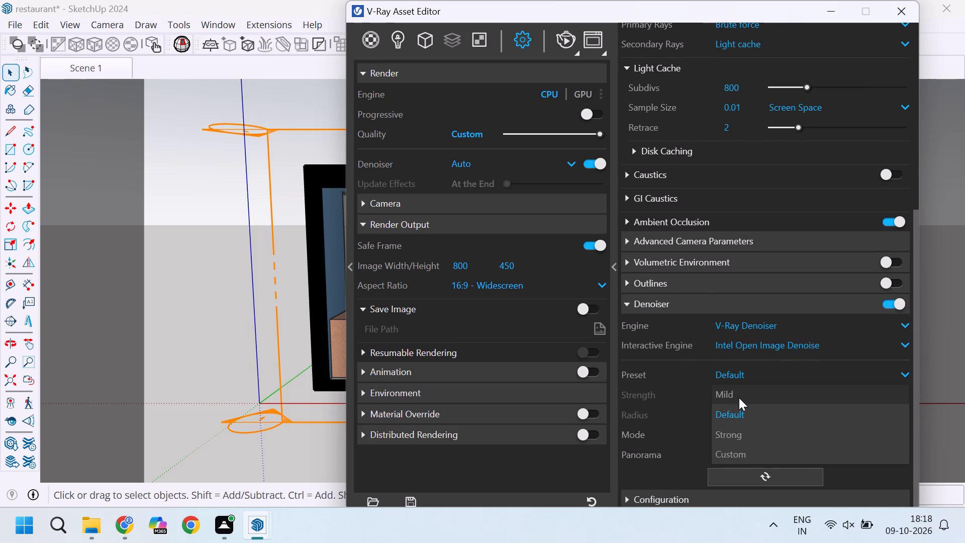
{"action": "left_click", "coordinate": [739, 397]}
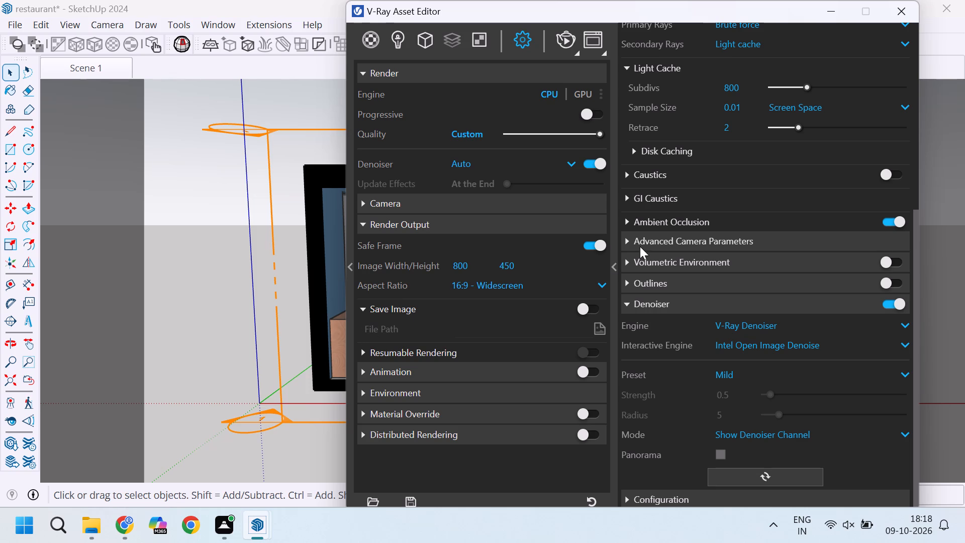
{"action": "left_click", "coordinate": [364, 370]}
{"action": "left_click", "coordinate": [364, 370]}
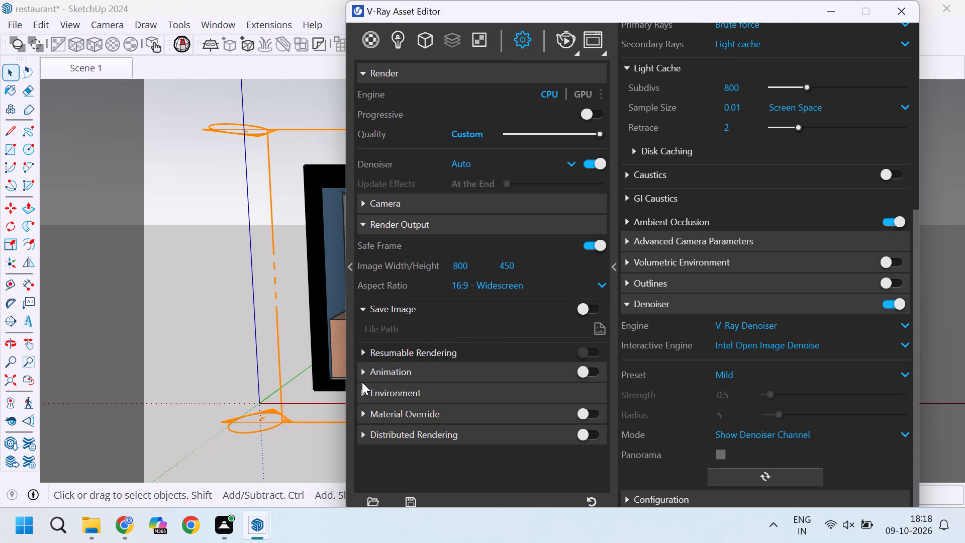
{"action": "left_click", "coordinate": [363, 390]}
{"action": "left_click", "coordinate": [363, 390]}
Start the V-Ray interactive render and switch the model to the saved Scene 1 view.
{"action": "left_click", "coordinate": [567, 39]}
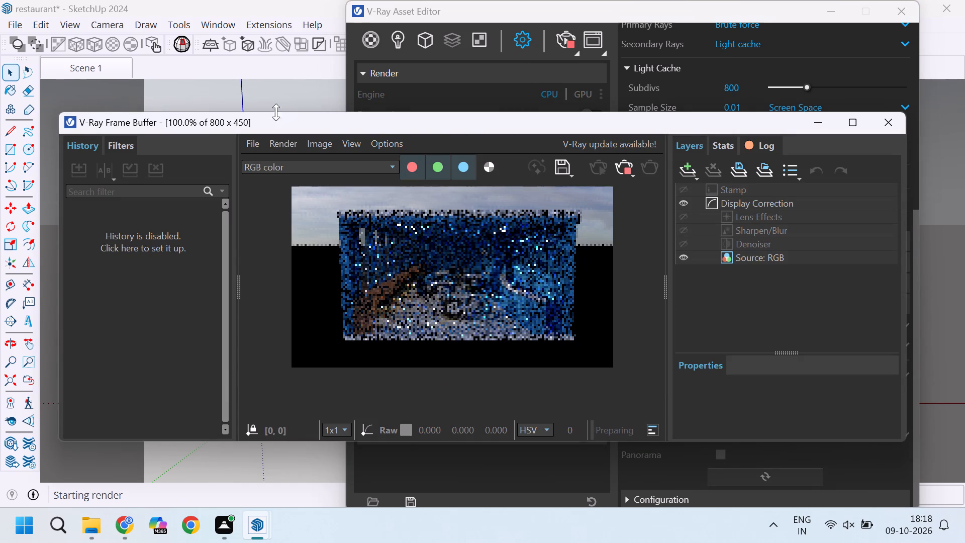
{"action": "left_click", "coordinate": [91, 64]}
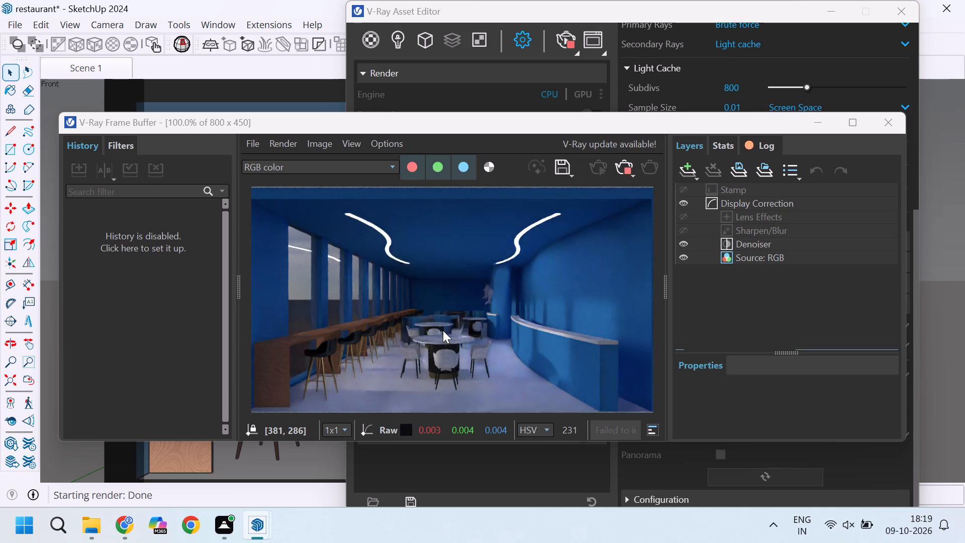
Examine the rendered restaurant interior in the V-Ray Frame Buffer at different magnifications.
{"action": "scroll", "coordinate": [460, 346], "scroll_direction": "up", "scroll_amount": 1}
{"action": "scroll", "coordinate": [459, 351], "scroll_direction": "down", "scroll_amount": 2}
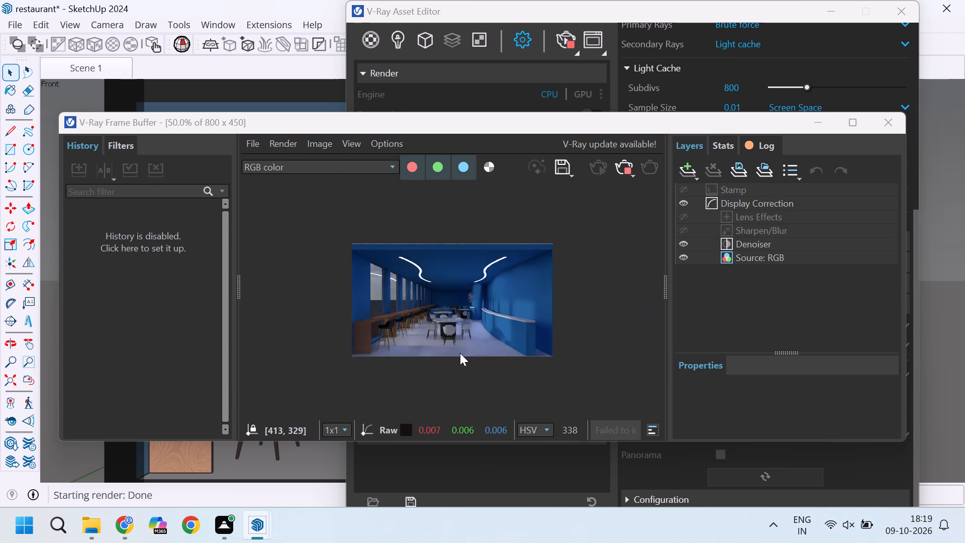
{"action": "scroll", "coordinate": [462, 350], "scroll_direction": "up", "scroll_amount": 1}
{"action": "scroll", "coordinate": [462, 350], "scroll_direction": "down", "scroll_amount": 1}
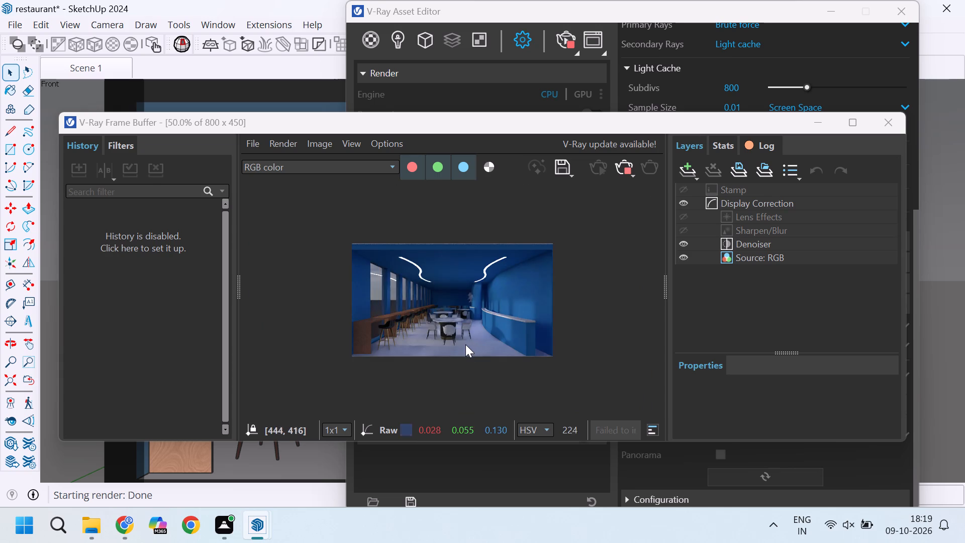
{"action": "scroll", "coordinate": [465, 342], "scroll_direction": "up", "scroll_amount": 1}
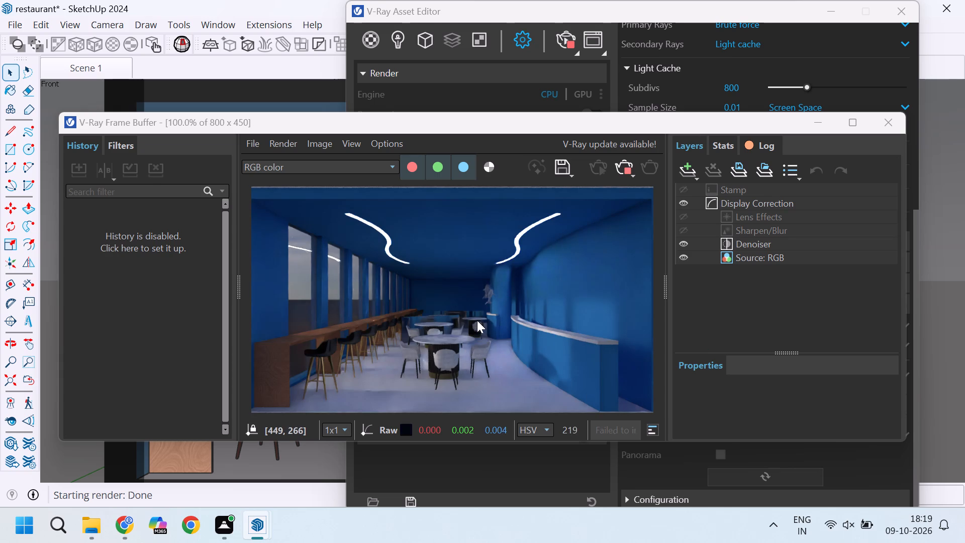
Minimize the V-Ray windows and delete the section plane at the front of the restaurant.
{"action": "left_click", "coordinate": [820, 126]}
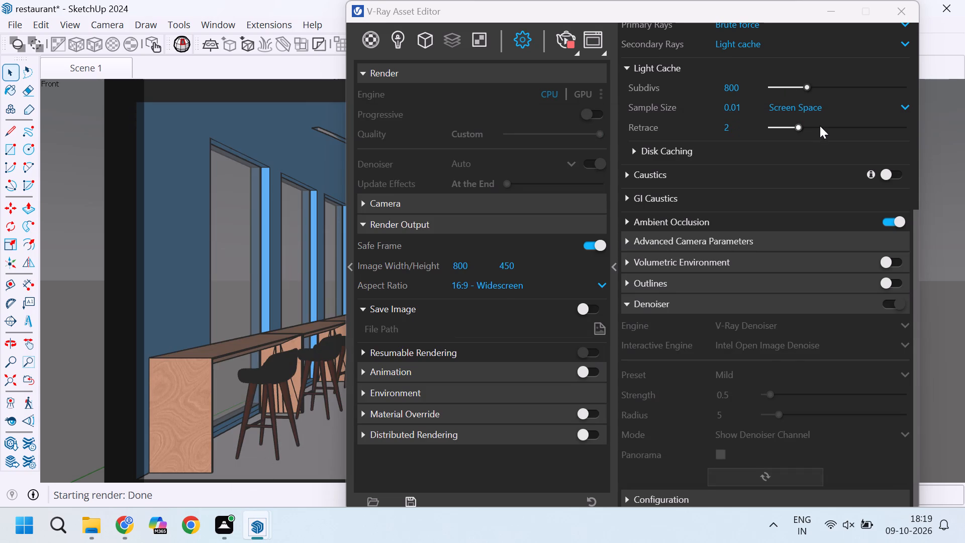
{"action": "left_click", "coordinate": [836, 6]}
{"action": "scroll", "coordinate": [569, 223], "scroll_direction": "down", "scroll_amount": 2}
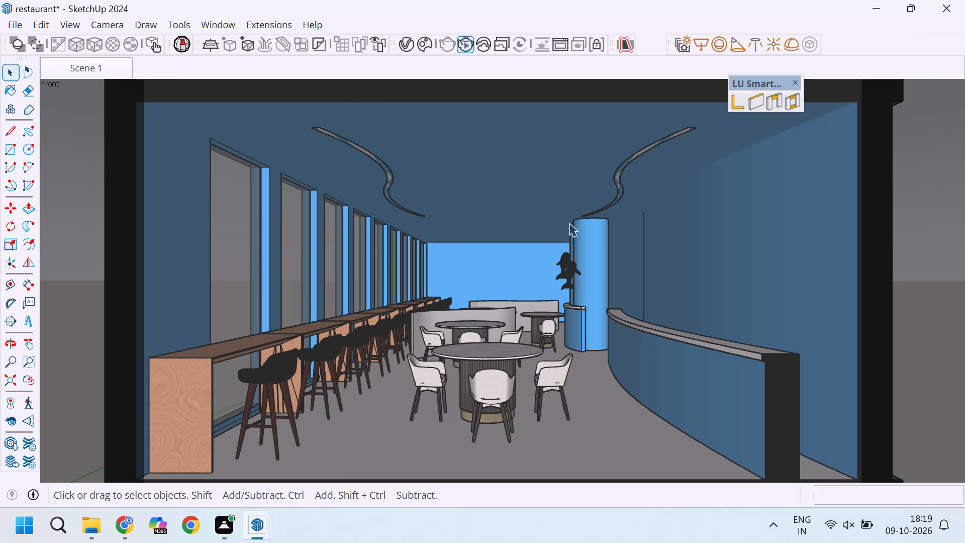
{"action": "scroll", "coordinate": [569, 223], "scroll_direction": "down", "scroll_amount": 9}
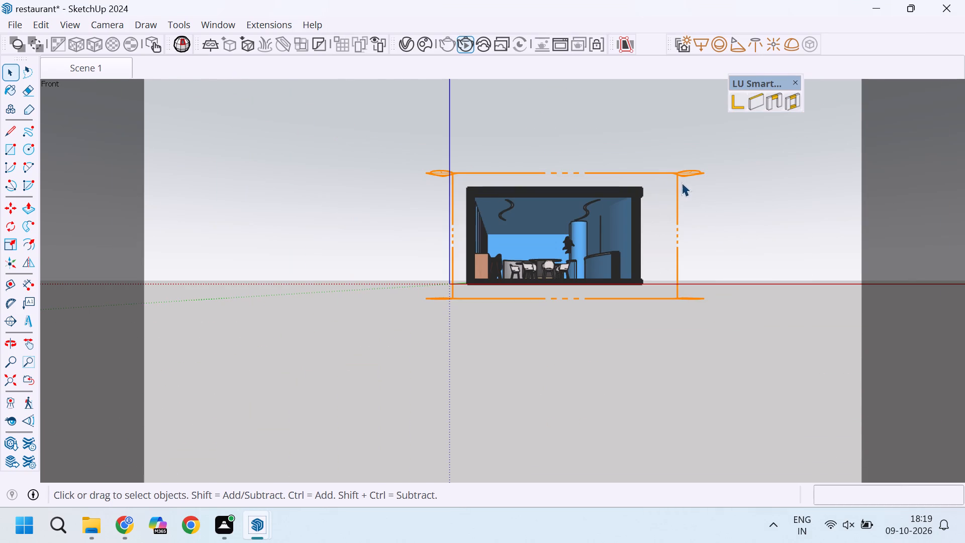
{"action": "left_click", "coordinate": [681, 173]}
{"action": "right_click", "coordinate": [681, 173]}
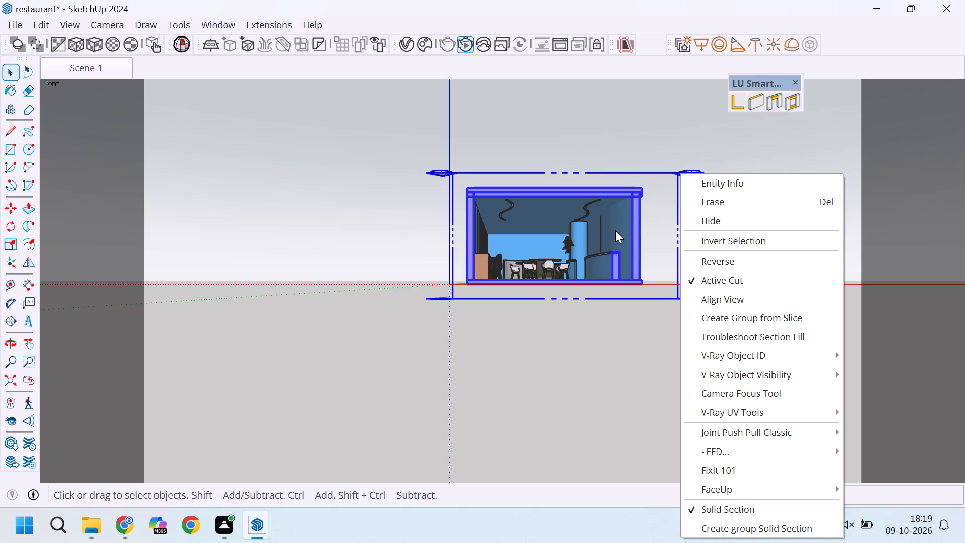
{"action": "key", "text": "Delete"}
{"action": "key", "text": "Delete"}
{"action": "left_click", "coordinate": [563, 126]}
{"action": "left_click", "coordinate": [680, 164]}
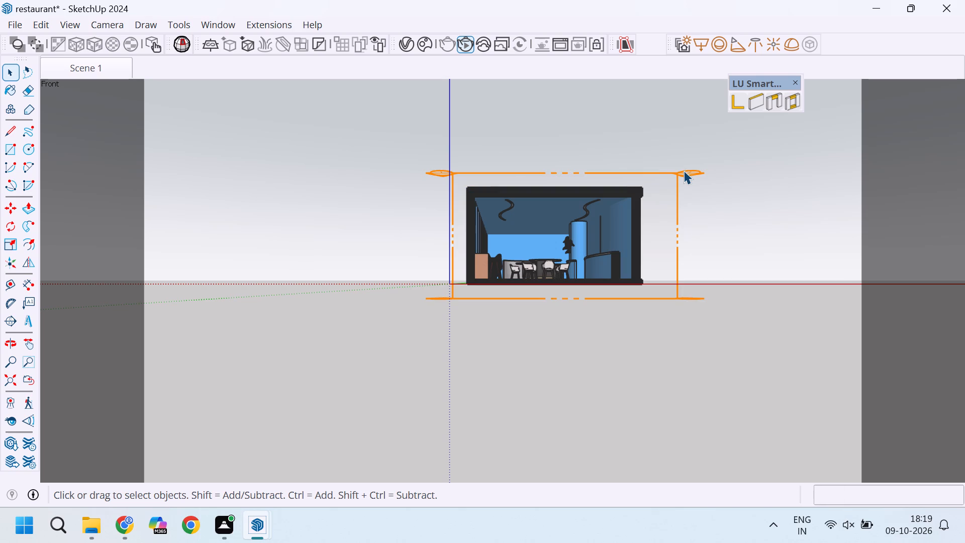
{"action": "left_click", "coordinate": [687, 173]}
{"action": "key", "text": "Delete"}
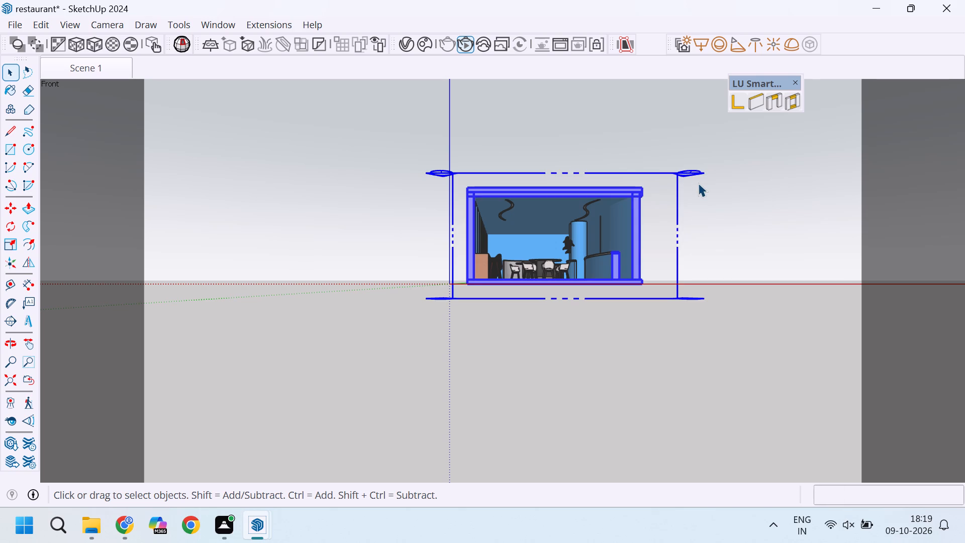
Examine the unsectioned restaurant's open front, seating and curved counter from outside and above.
{"action": "scroll", "coordinate": [674, 180], "scroll_direction": "up", "scroll_amount": 2}
{"action": "middle_click_drag", "start_coordinate": [646, 220], "coordinate": [621, 298]}
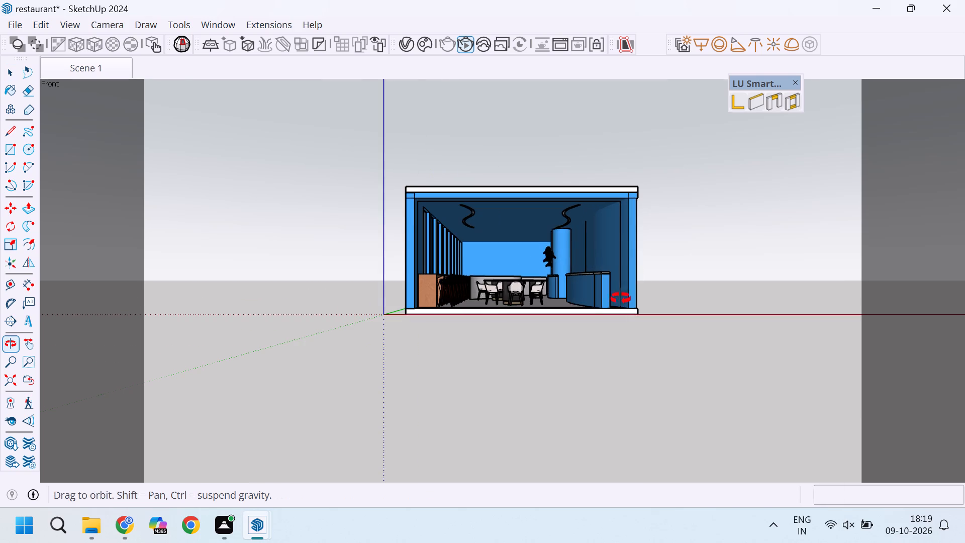
{"action": "middle_click_drag", "start_coordinate": [621, 298], "coordinate": [603, 325]}
{"action": "scroll", "coordinate": [608, 326], "scroll_direction": "up", "scroll_amount": 3}
{"action": "scroll", "coordinate": [333, 278], "scroll_direction": "up", "scroll_amount": 3}
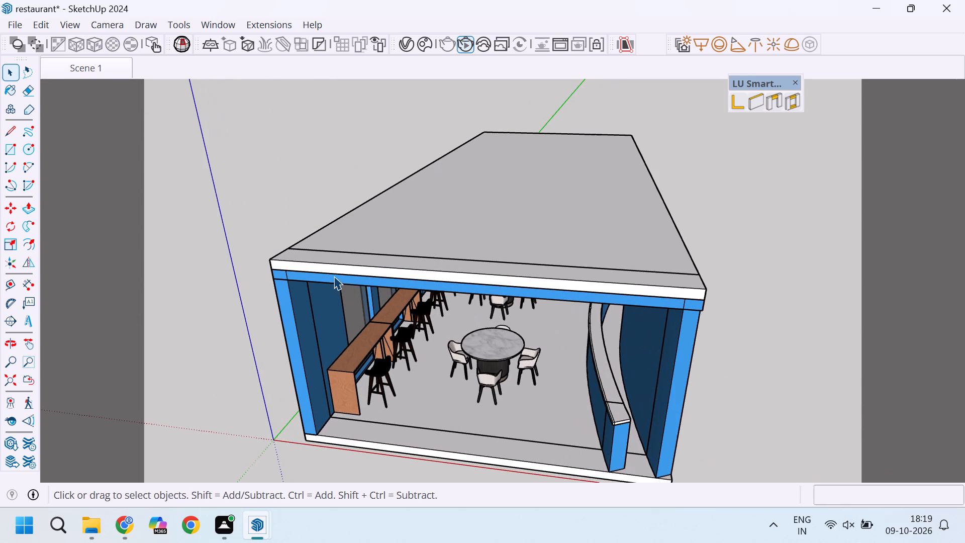
{"action": "scroll", "coordinate": [360, 275], "scroll_direction": "down", "scroll_amount": 1}
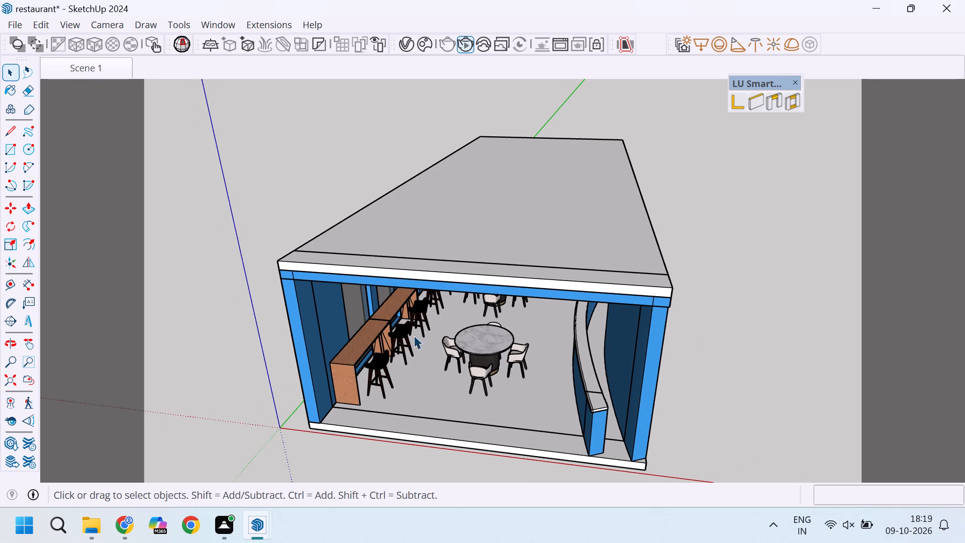
{"action": "scroll", "coordinate": [547, 438], "scroll_direction": "up", "scroll_amount": 2}
{"action": "scroll", "coordinate": [646, 398], "scroll_direction": "down", "scroll_amount": 2}
{"action": "scroll", "coordinate": [579, 408], "scroll_direction": "up", "scroll_amount": 2}
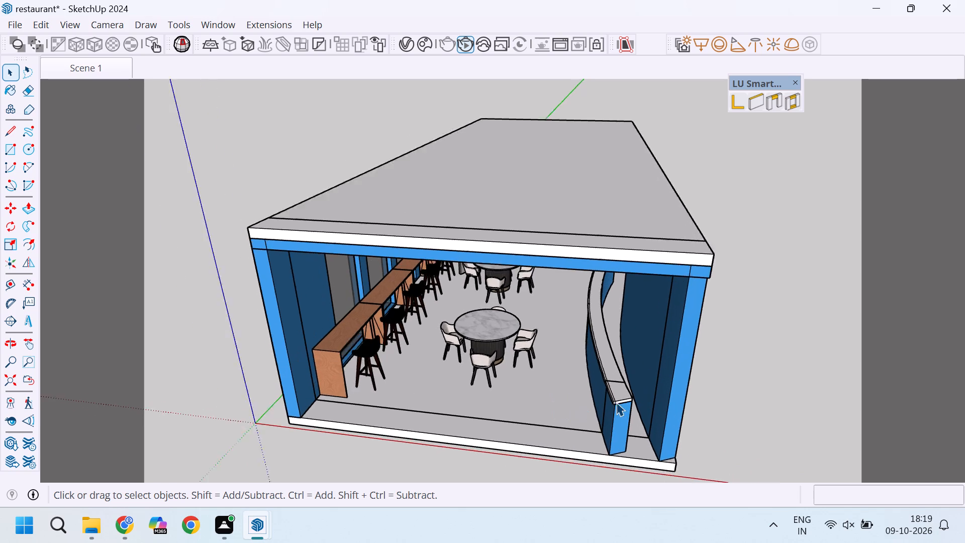
{"action": "scroll", "coordinate": [616, 402], "scroll_direction": "up", "scroll_amount": 3}
{"action": "scroll", "coordinate": [682, 373], "scroll_direction": "down", "scroll_amount": 4}
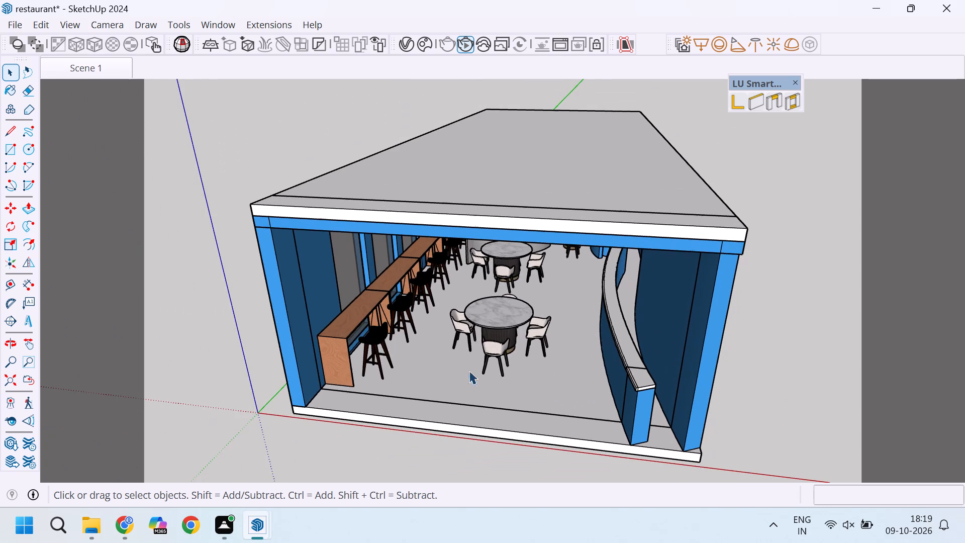
{"action": "middle_click_drag", "start_coordinate": [450, 376], "coordinate": [485, 350]}
Return to the saved Scene 1 interior view.
{"action": "left_click", "coordinate": [100, 65]}
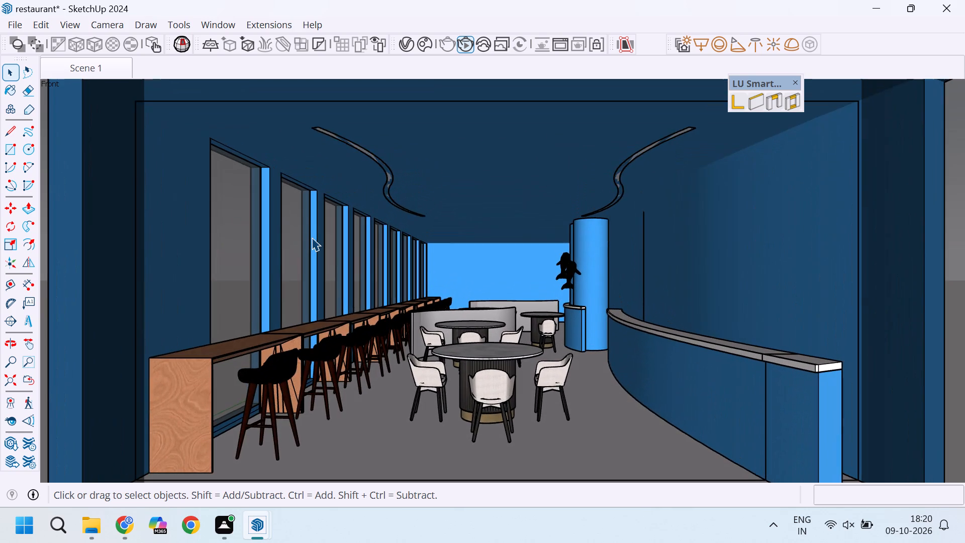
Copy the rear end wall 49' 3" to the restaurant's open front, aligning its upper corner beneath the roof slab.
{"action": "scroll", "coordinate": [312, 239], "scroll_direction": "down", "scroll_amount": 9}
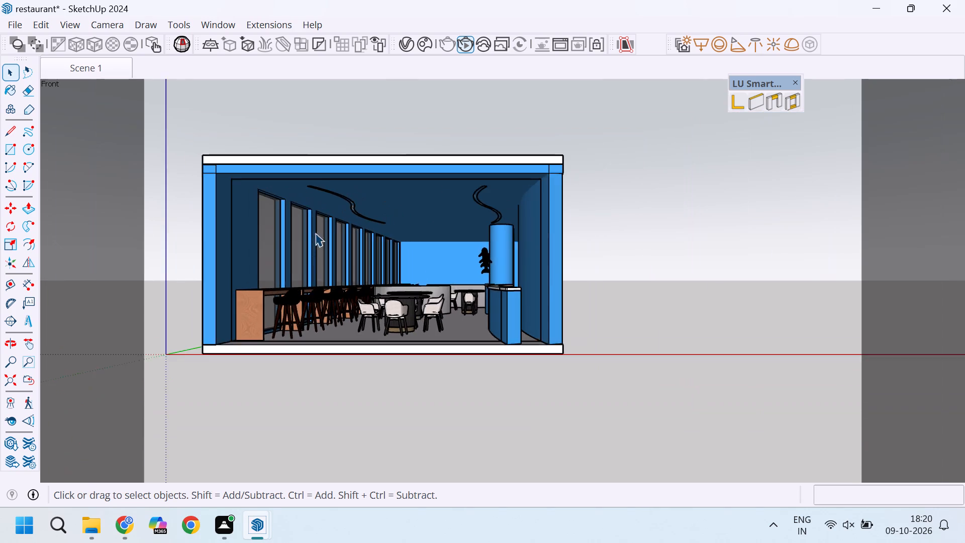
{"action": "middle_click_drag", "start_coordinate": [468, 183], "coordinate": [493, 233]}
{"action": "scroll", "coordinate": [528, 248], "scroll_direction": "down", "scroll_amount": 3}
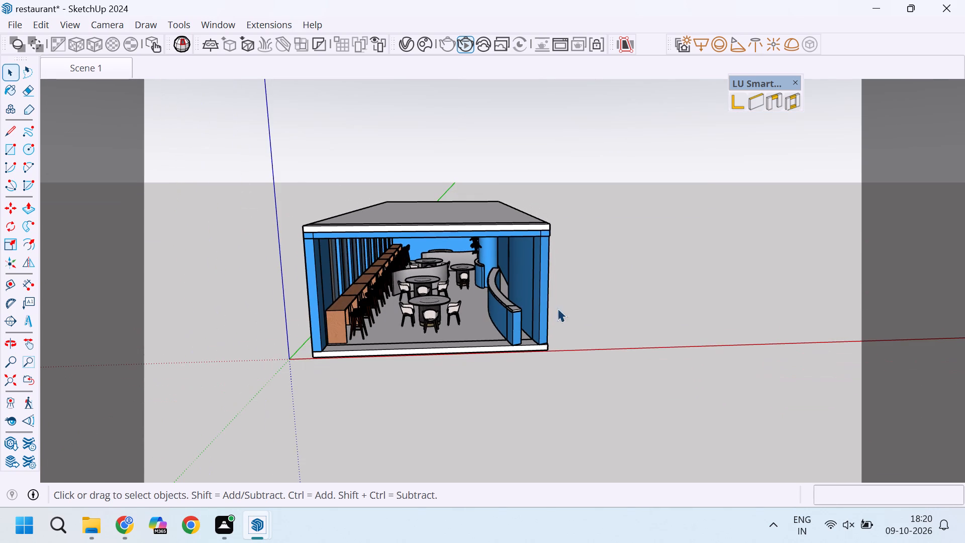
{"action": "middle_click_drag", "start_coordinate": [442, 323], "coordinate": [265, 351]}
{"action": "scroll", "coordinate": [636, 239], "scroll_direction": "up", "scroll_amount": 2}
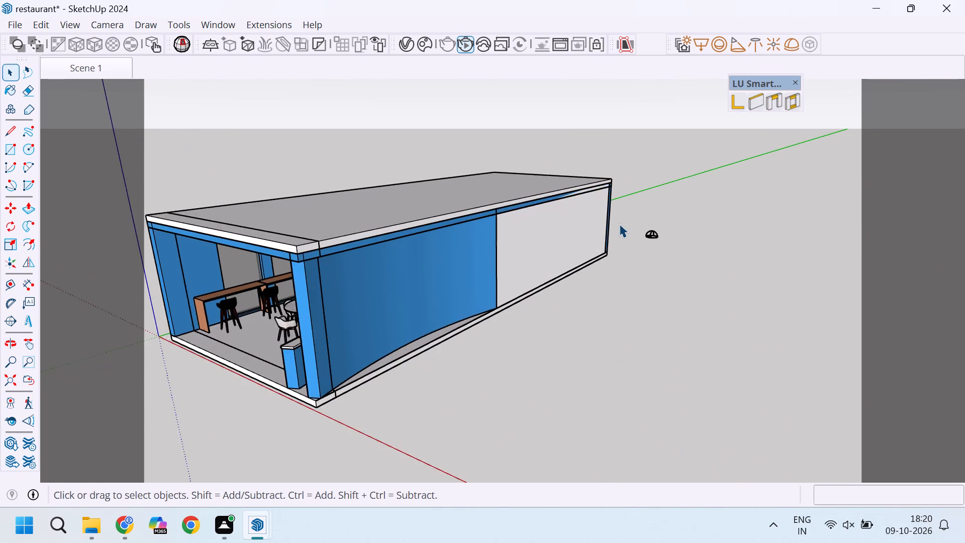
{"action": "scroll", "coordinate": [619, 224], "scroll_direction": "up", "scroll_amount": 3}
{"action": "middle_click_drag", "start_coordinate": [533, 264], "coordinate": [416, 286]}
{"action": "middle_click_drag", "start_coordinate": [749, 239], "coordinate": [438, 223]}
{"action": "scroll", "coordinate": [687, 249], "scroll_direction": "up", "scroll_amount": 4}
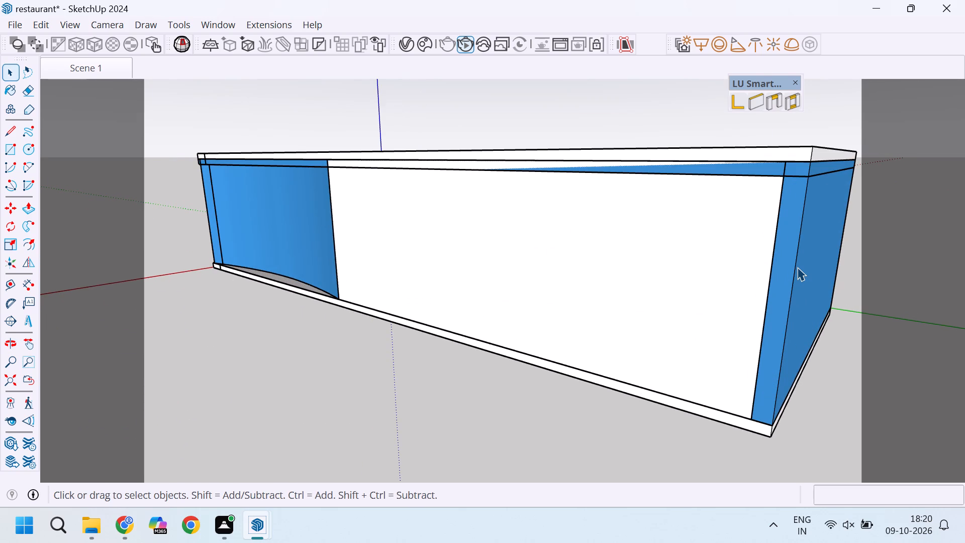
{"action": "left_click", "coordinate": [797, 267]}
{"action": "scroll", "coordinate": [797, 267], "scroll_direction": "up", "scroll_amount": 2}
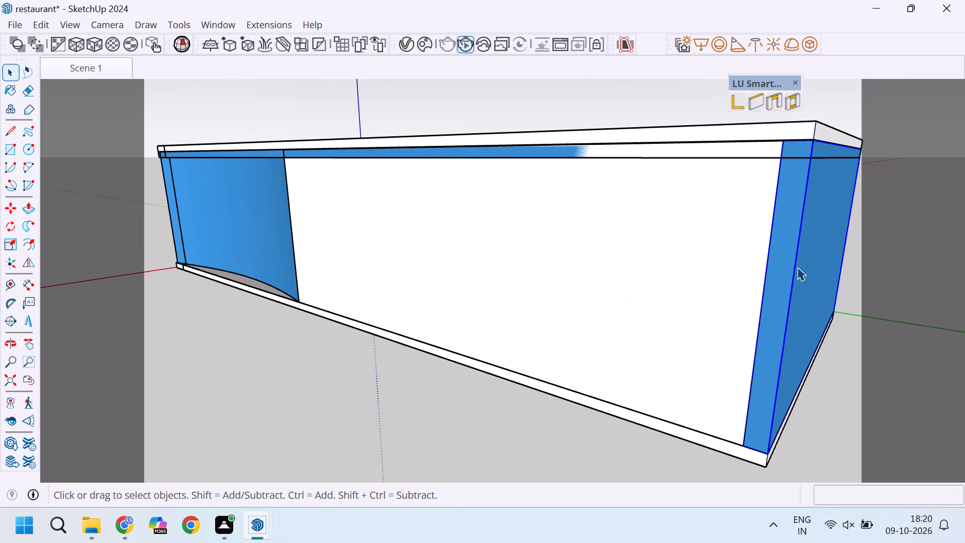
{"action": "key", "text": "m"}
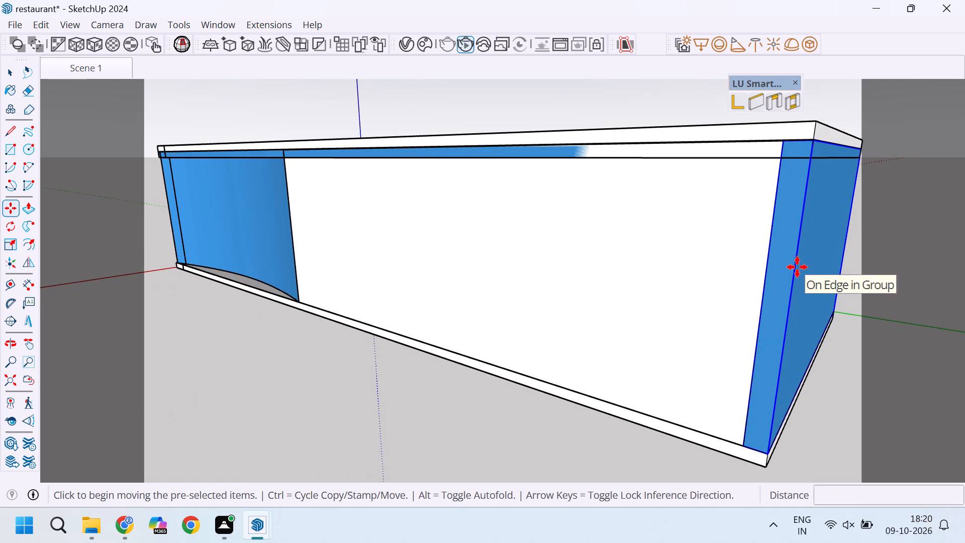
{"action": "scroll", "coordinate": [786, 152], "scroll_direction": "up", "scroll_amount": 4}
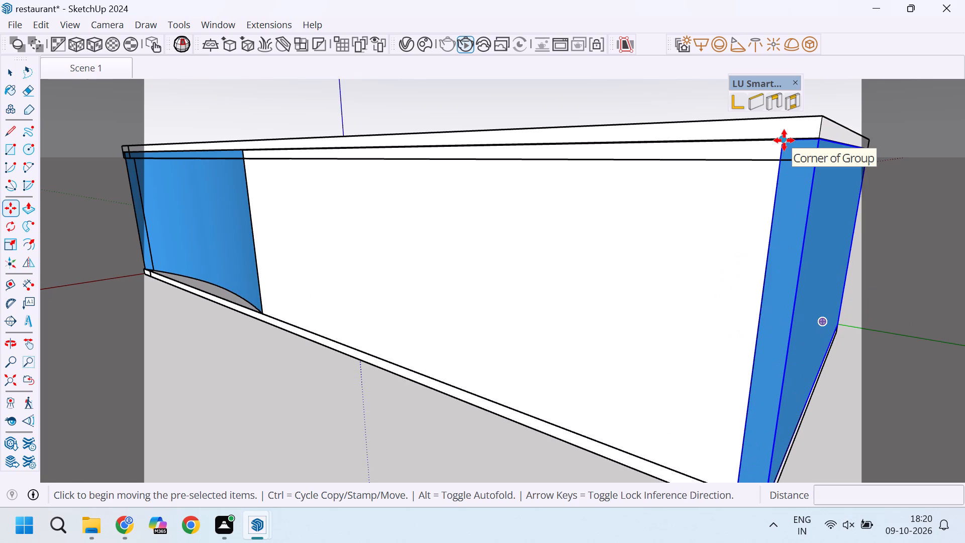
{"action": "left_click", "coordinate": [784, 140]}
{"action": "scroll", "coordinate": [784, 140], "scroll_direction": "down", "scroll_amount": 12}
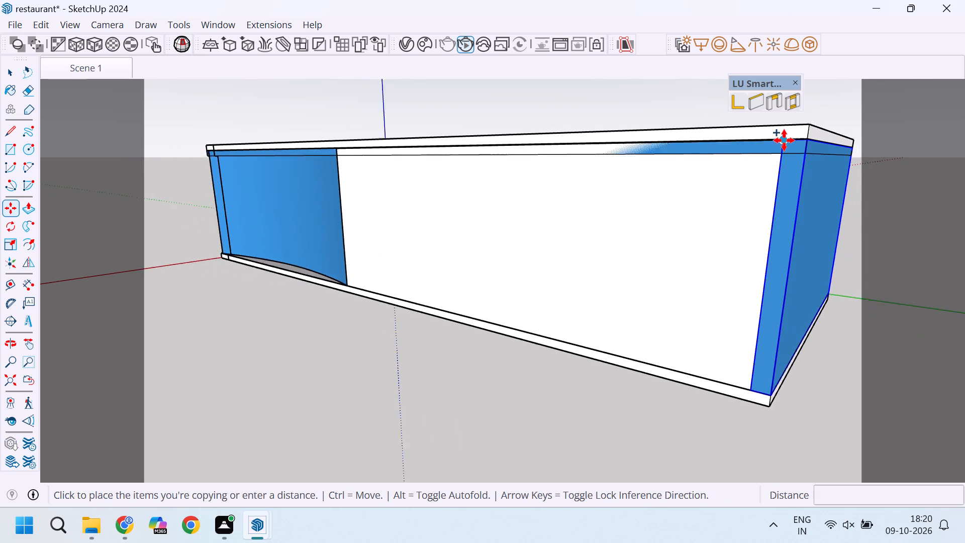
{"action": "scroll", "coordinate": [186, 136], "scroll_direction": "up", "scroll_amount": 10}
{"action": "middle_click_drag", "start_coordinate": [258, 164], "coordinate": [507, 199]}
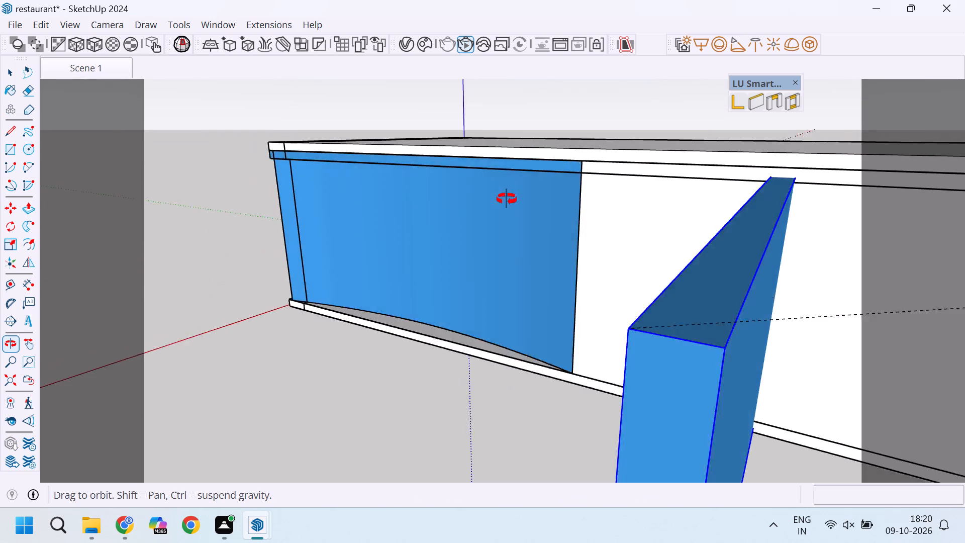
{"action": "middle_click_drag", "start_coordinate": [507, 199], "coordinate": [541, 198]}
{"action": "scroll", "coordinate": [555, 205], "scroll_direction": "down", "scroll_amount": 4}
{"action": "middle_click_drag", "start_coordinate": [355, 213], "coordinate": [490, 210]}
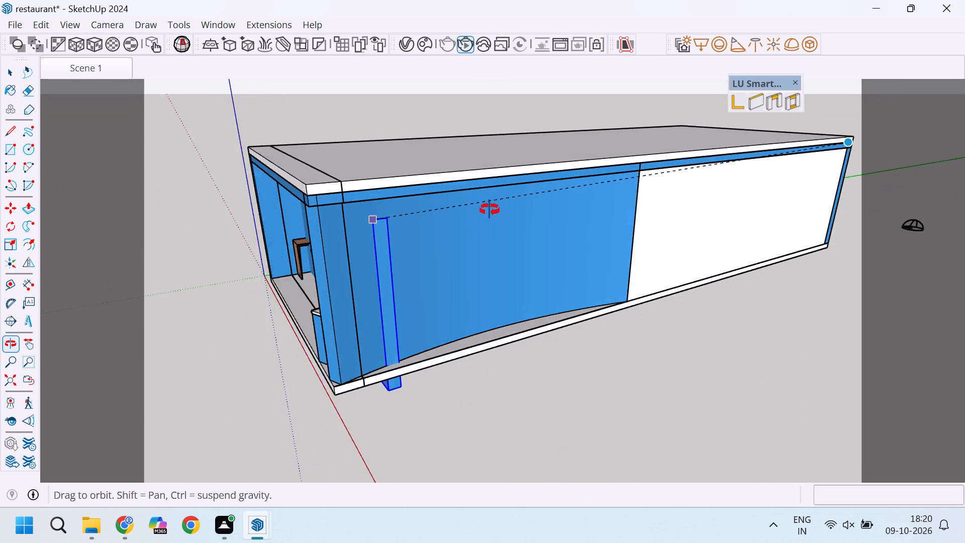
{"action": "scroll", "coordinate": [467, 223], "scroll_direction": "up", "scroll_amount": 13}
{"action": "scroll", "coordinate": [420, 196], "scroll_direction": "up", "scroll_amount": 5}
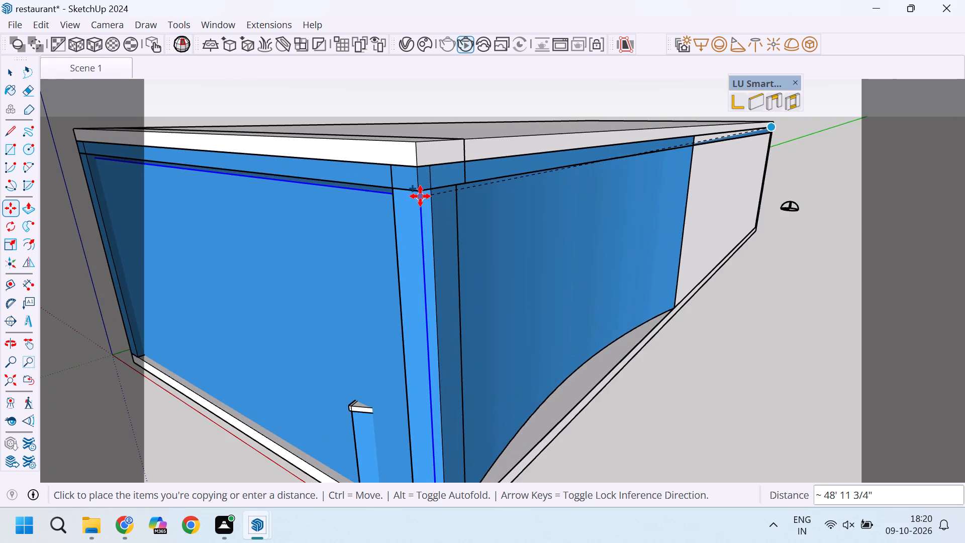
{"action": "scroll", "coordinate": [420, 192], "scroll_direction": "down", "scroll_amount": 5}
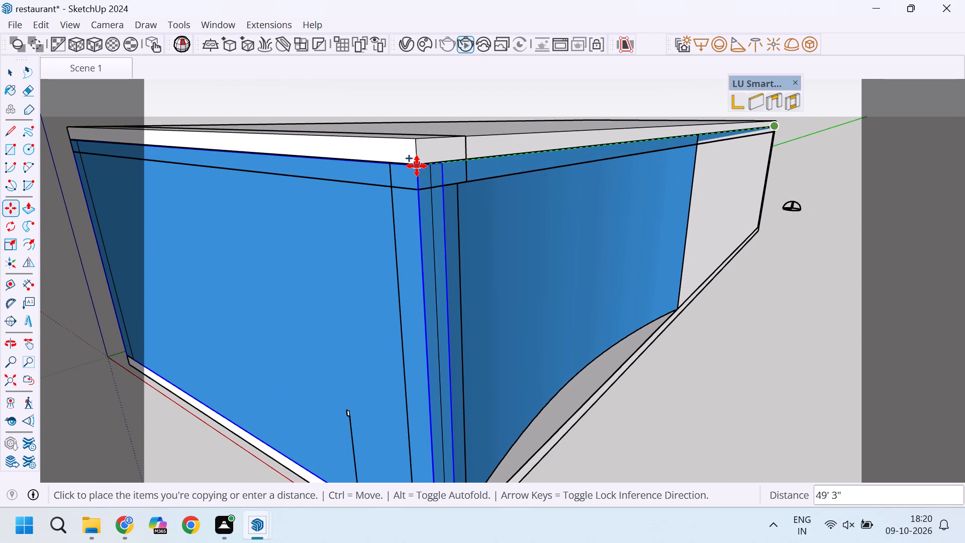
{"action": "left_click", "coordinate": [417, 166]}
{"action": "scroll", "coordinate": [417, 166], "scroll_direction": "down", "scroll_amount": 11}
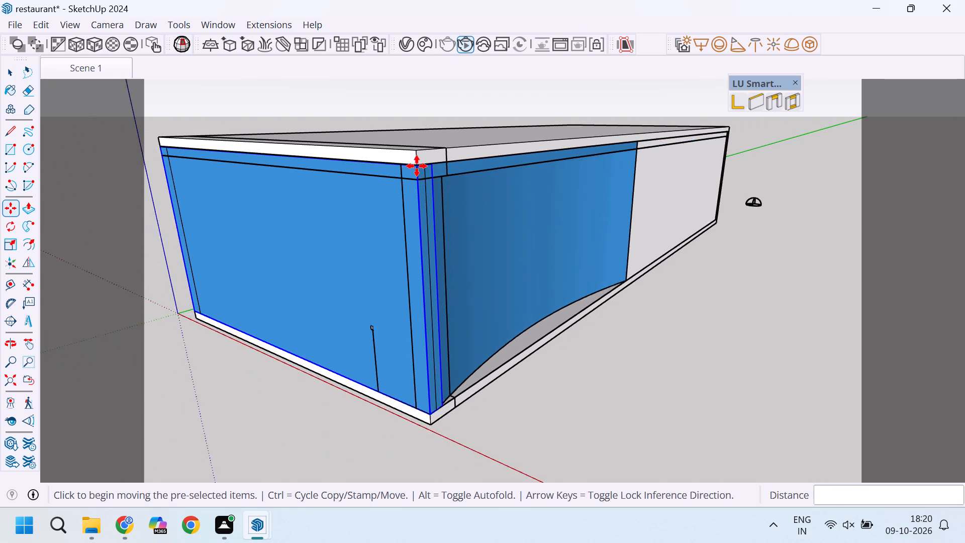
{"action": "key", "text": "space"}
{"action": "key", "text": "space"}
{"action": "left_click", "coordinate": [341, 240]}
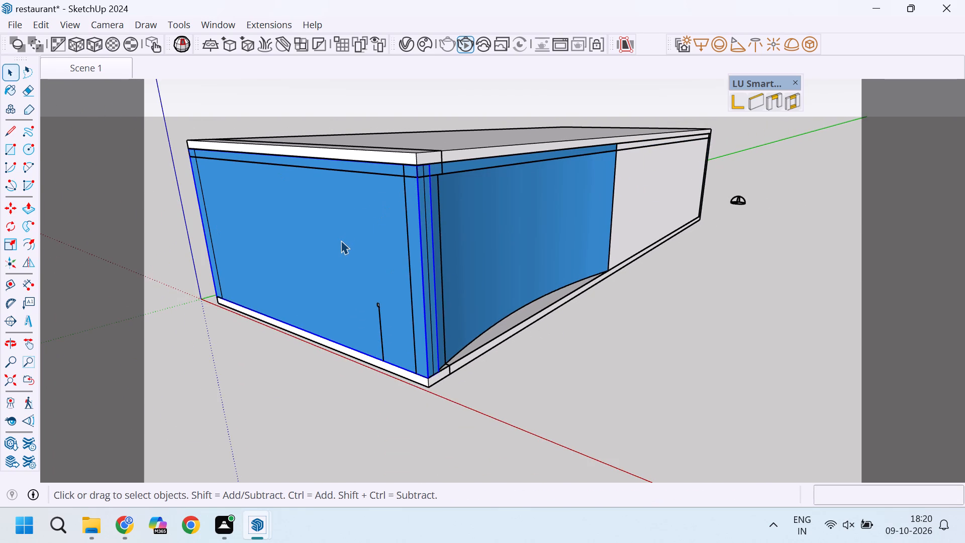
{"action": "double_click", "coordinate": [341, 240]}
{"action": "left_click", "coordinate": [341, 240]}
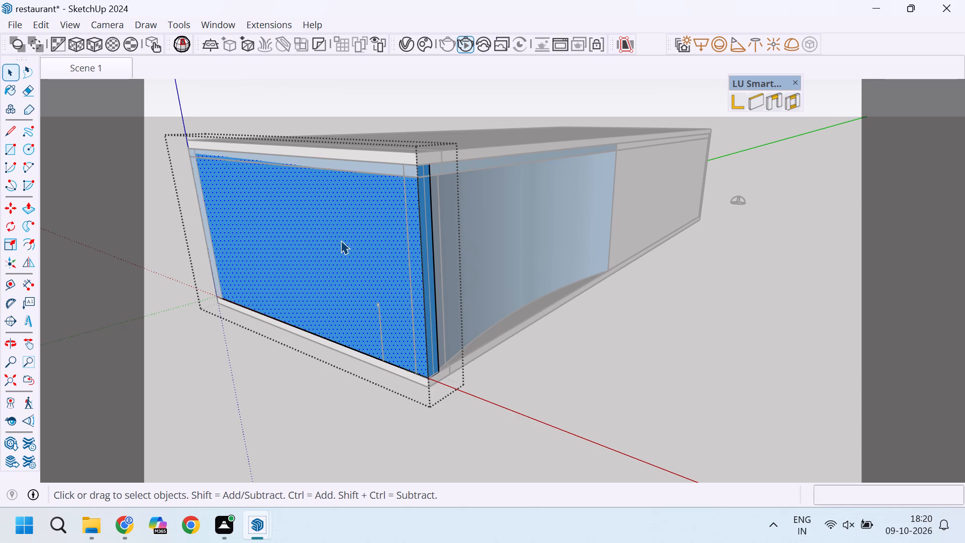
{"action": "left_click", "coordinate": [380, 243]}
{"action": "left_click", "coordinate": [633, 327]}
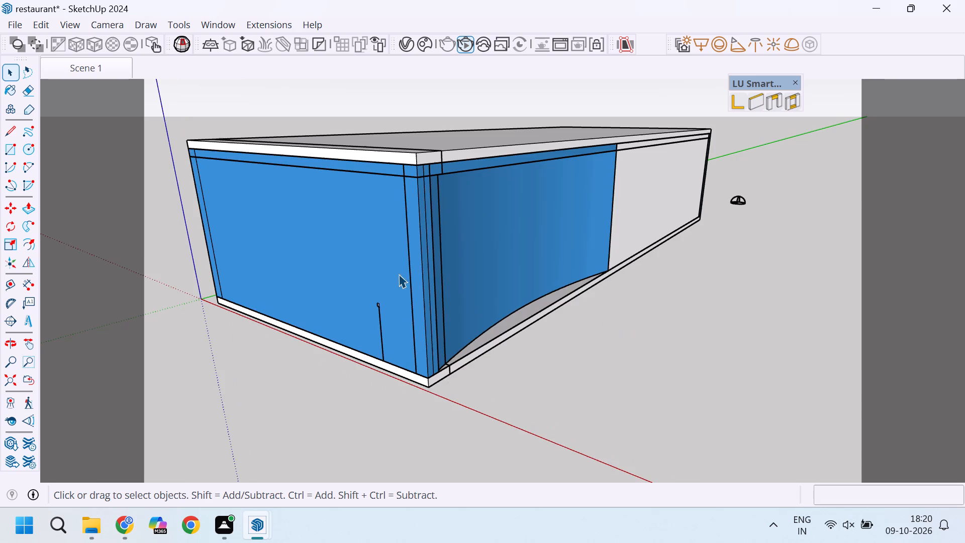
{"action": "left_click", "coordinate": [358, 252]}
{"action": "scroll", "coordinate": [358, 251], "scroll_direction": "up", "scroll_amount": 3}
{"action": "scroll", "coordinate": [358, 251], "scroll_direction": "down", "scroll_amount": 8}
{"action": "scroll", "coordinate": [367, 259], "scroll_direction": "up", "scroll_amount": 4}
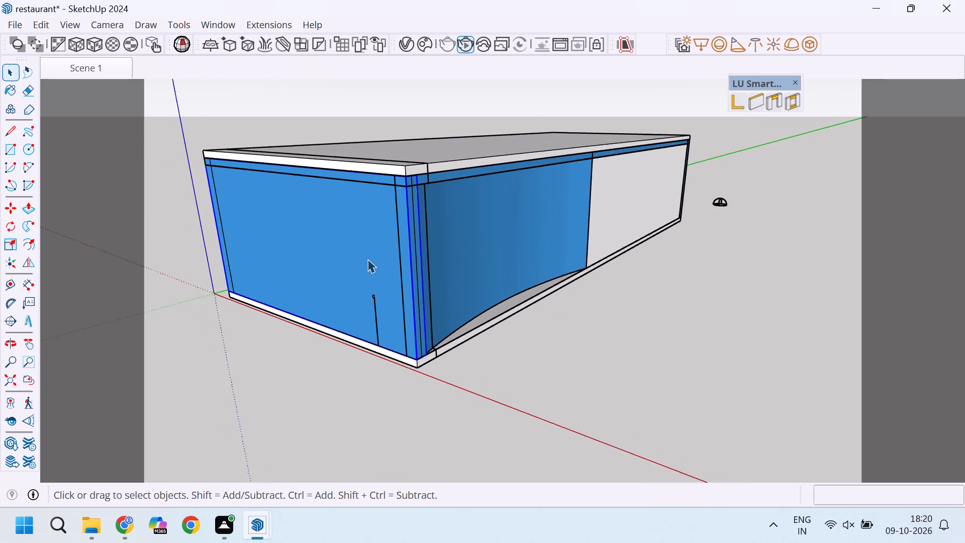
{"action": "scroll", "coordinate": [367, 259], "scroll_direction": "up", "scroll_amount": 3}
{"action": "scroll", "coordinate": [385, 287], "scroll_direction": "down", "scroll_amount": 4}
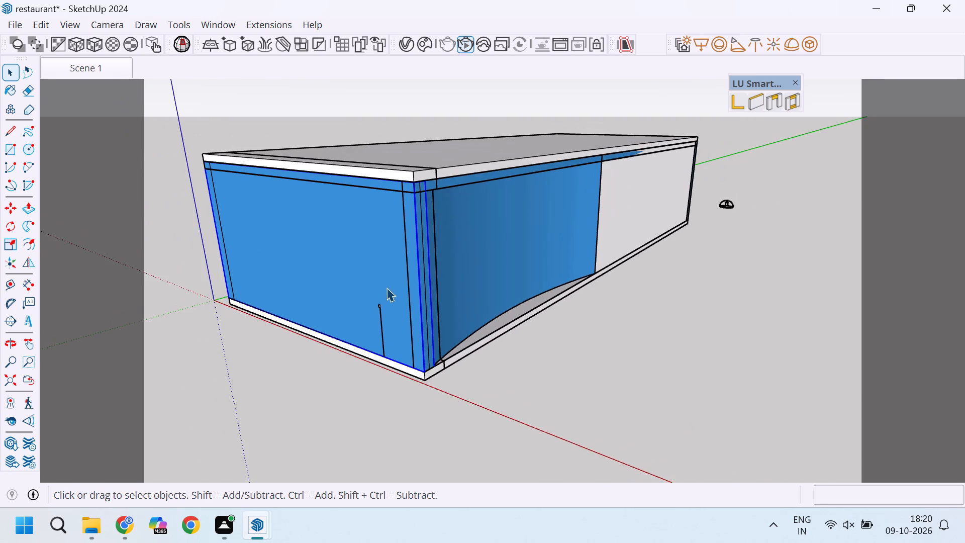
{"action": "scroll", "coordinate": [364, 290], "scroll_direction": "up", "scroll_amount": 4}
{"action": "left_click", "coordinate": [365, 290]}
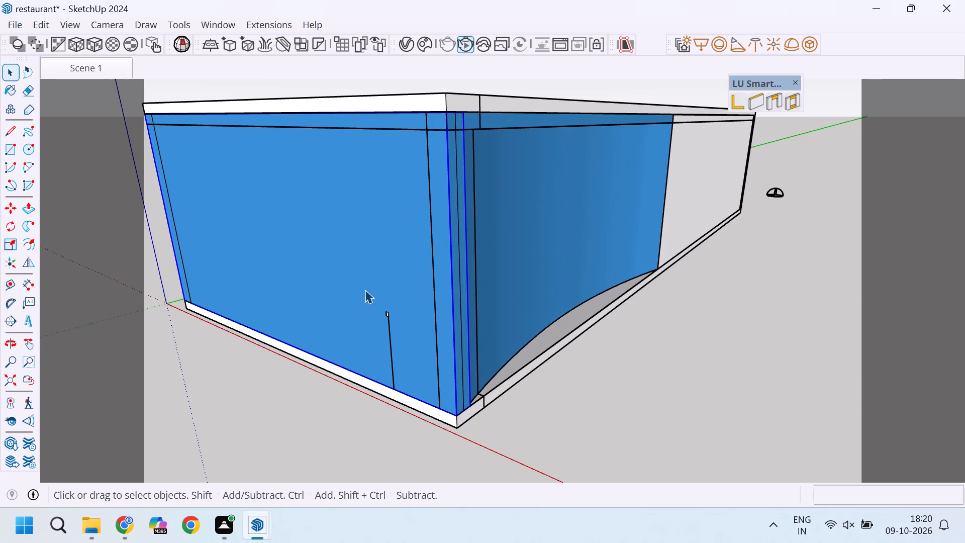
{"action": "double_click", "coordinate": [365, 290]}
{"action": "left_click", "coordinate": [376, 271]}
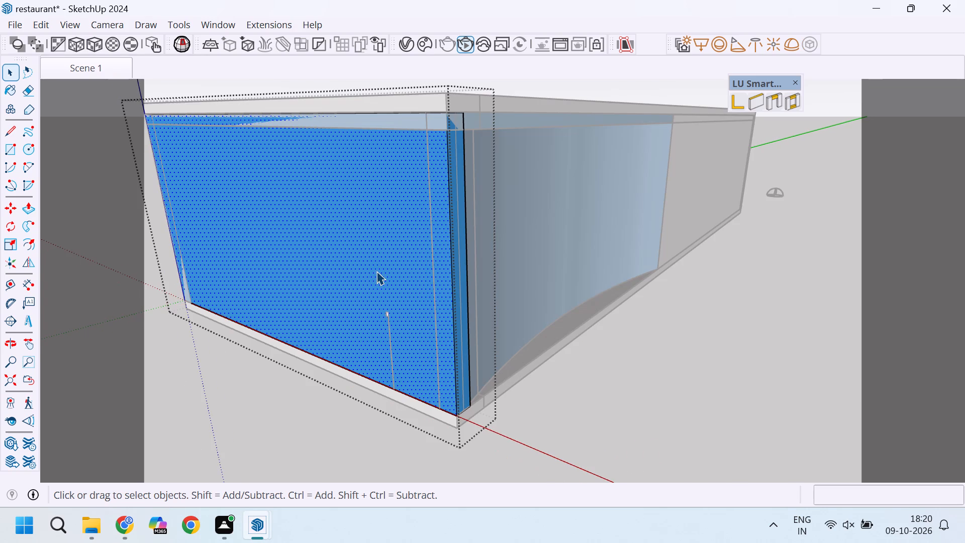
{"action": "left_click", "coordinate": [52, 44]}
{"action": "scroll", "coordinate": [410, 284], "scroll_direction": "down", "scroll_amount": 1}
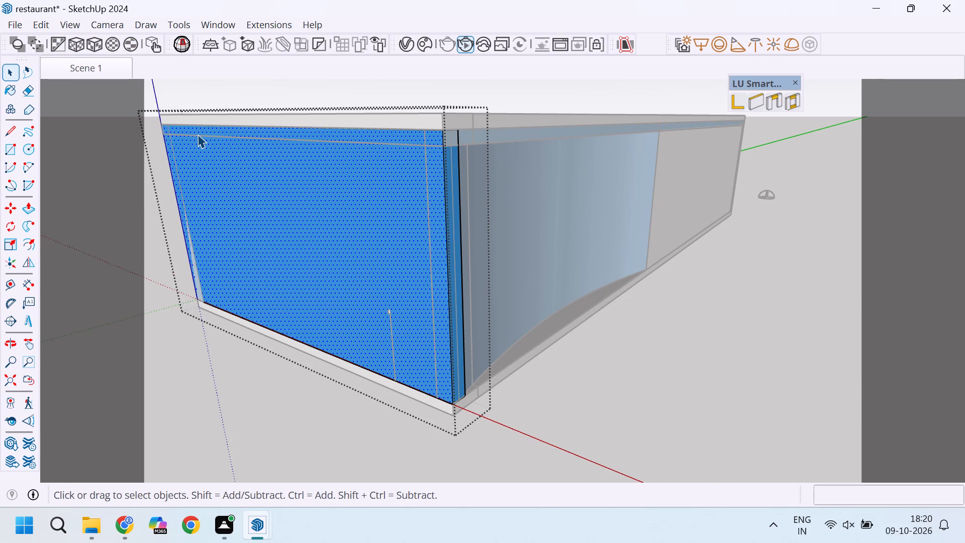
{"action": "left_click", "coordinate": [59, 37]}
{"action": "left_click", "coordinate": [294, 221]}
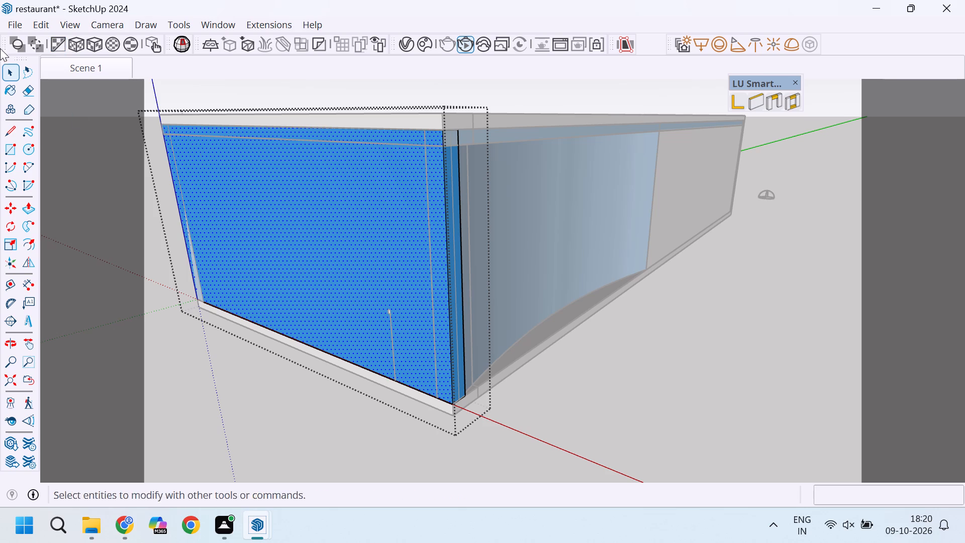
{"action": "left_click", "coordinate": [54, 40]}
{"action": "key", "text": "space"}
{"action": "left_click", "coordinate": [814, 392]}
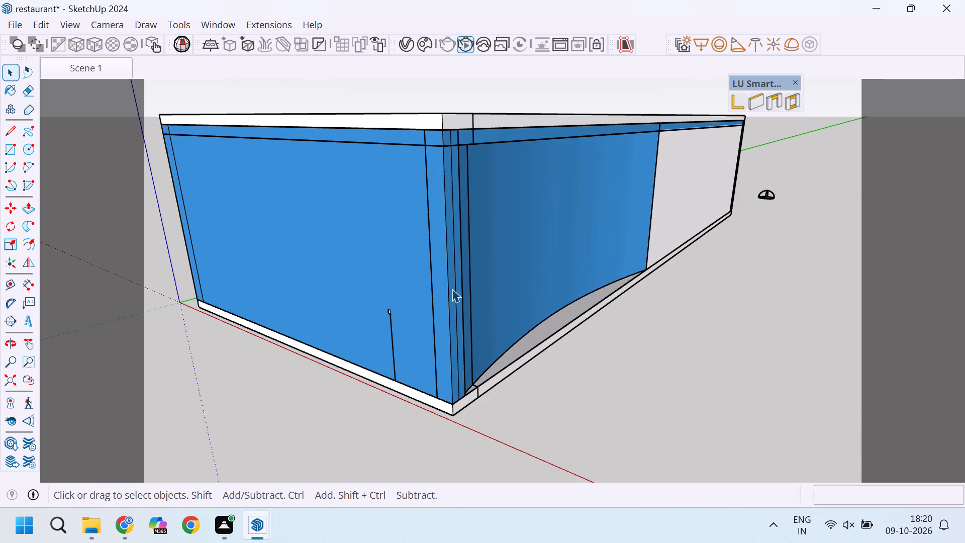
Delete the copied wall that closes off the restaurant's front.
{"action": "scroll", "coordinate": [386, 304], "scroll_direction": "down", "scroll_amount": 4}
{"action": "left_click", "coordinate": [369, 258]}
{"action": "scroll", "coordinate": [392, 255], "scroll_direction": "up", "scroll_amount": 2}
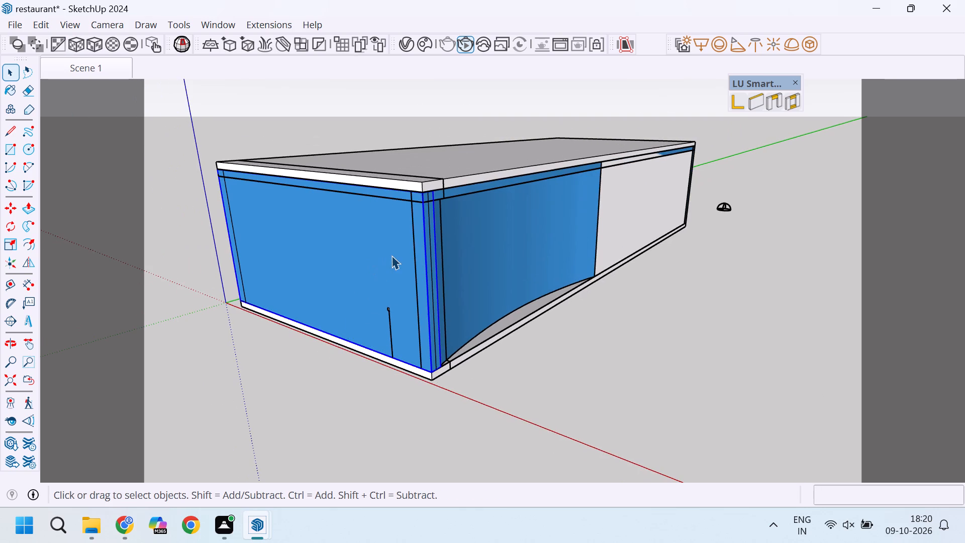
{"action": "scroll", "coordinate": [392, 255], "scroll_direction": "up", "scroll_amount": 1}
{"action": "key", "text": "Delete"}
Copy the restaurant's rear end wall to open ground outside the long side wall, about 32' away.
{"action": "scroll", "coordinate": [393, 255], "scroll_direction": "down", "scroll_amount": 4}
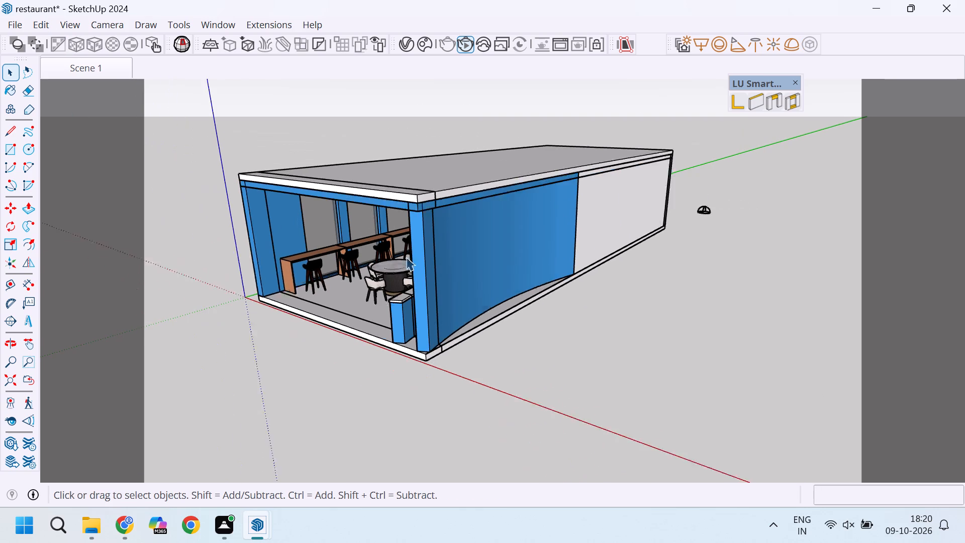
{"action": "middle_click_drag", "start_coordinate": [671, 233], "coordinate": [633, 244]}
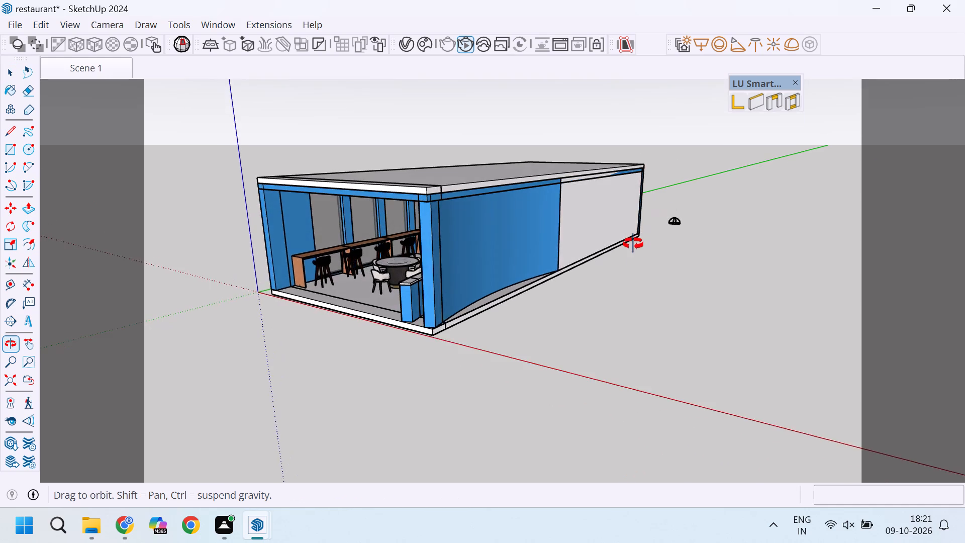
{"action": "middle_click_drag", "start_coordinate": [633, 244], "coordinate": [259, 277]}
{"action": "scroll", "coordinate": [651, 288], "scroll_direction": "down", "scroll_amount": 4}
{"action": "scroll", "coordinate": [814, 329], "scroll_direction": "up", "scroll_amount": 2}
{"action": "middle_click_drag", "start_coordinate": [810, 327], "coordinate": [804, 327]}
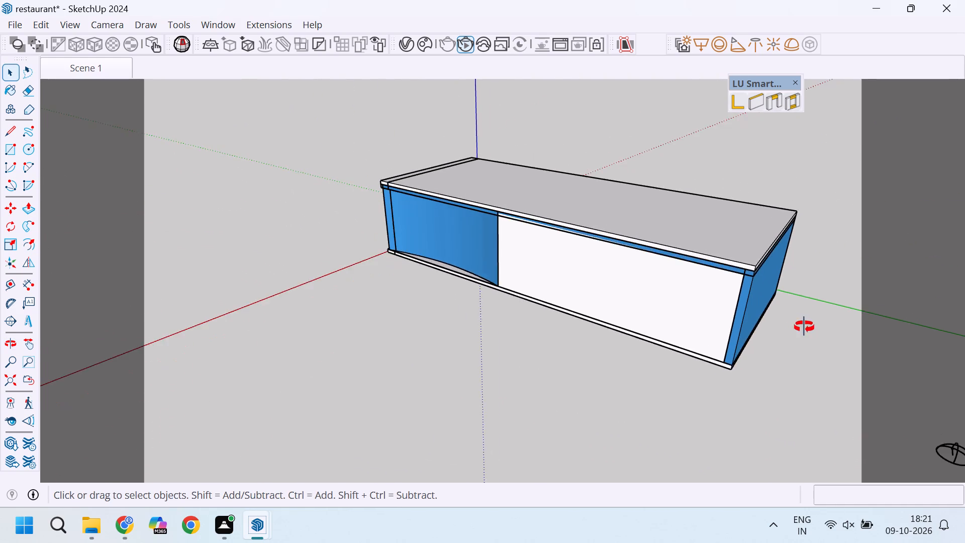
{"action": "middle_click_drag", "start_coordinate": [804, 327], "coordinate": [692, 318]}
{"action": "left_click", "coordinate": [652, 330]}
{"action": "scroll", "coordinate": [613, 308], "scroll_direction": "up", "scroll_amount": 6}
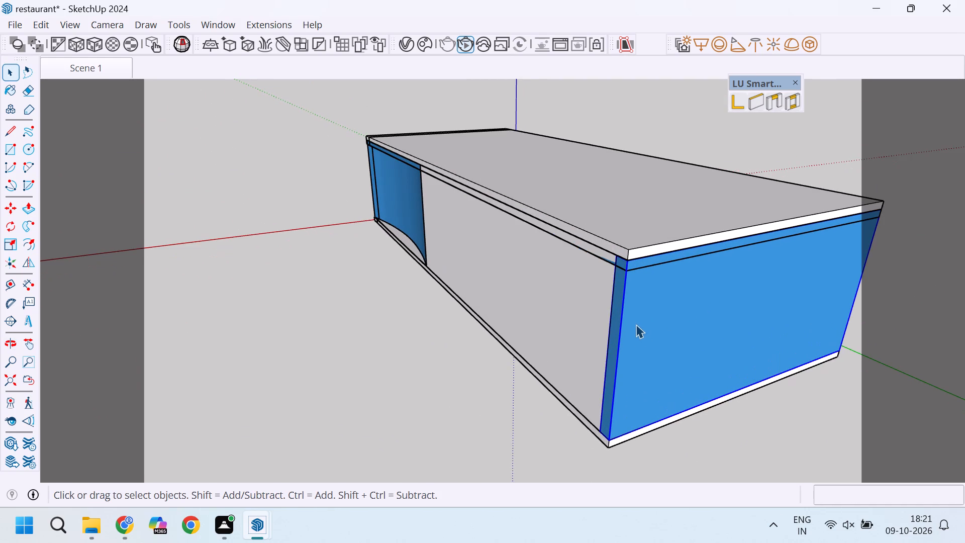
{"action": "scroll", "coordinate": [637, 329], "scroll_direction": "up", "scroll_amount": 3}
{"action": "scroll", "coordinate": [636, 342], "scroll_direction": "down", "scroll_amount": 6}
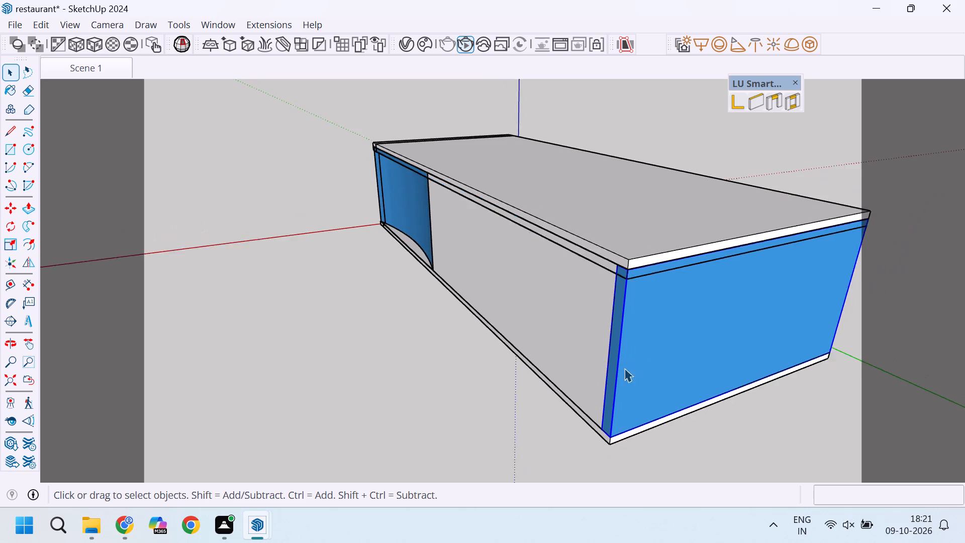
{"action": "scroll", "coordinate": [626, 398], "scroll_direction": "up", "scroll_amount": 2}
{"action": "key", "text": "m"}
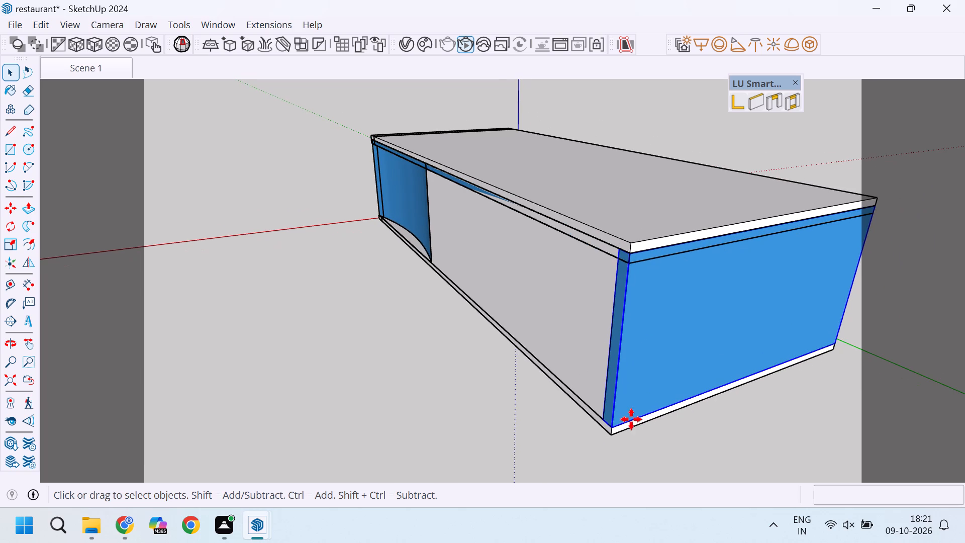
{"action": "left_click", "coordinate": [619, 425]}
{"action": "scroll", "coordinate": [619, 425], "scroll_direction": "down", "scroll_amount": 6}
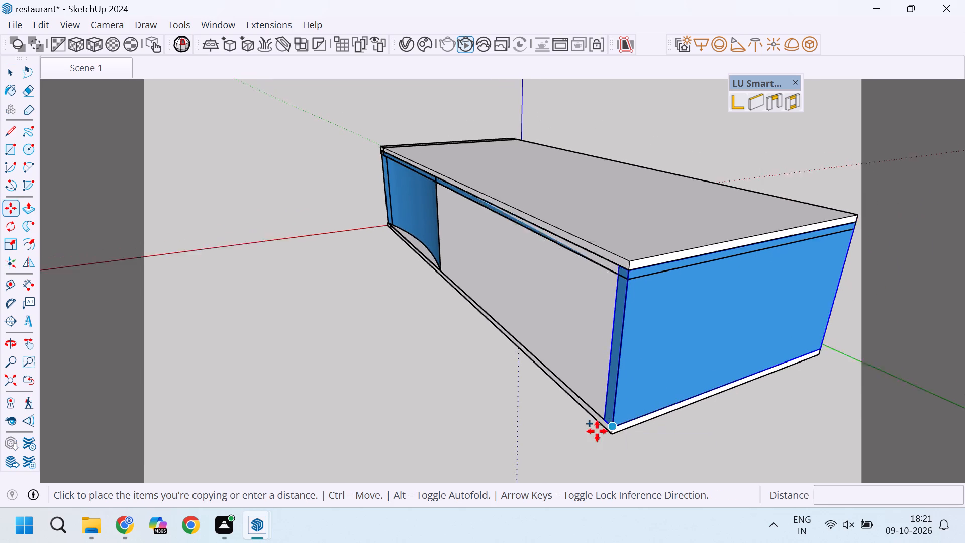
{"action": "scroll", "coordinate": [455, 433], "scroll_direction": "down", "scroll_amount": 4}
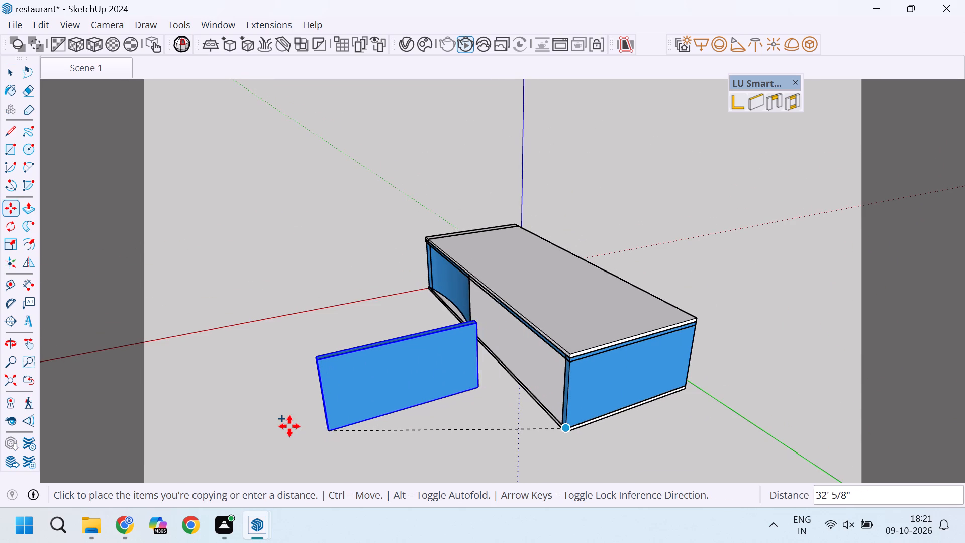
{"action": "left_click", "coordinate": [289, 426]}
{"action": "middle_click_drag", "start_coordinate": [291, 425], "coordinate": [786, 437]}
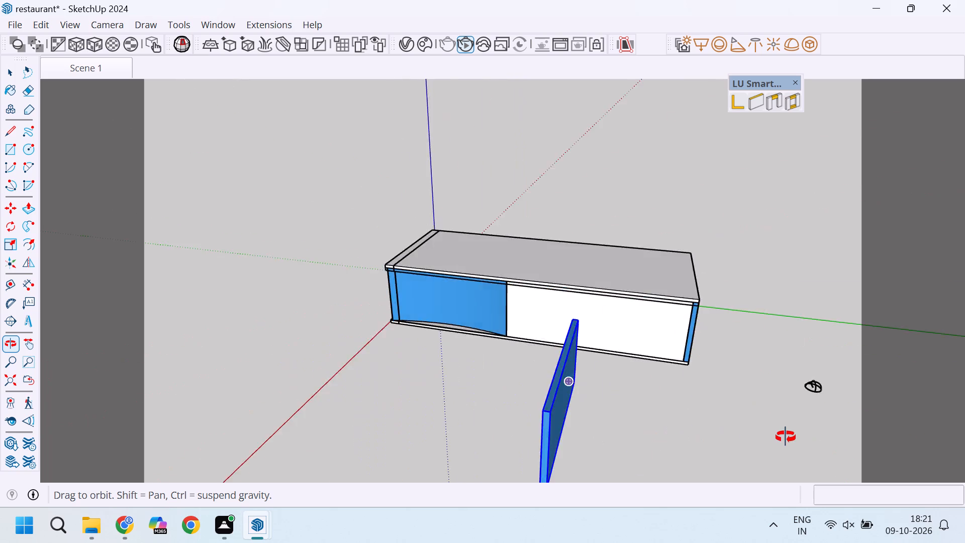
{"action": "middle_click_drag", "start_coordinate": [786, 437], "coordinate": [787, 437]}
{"action": "scroll", "coordinate": [748, 327], "scroll_direction": "up", "scroll_amount": 14}
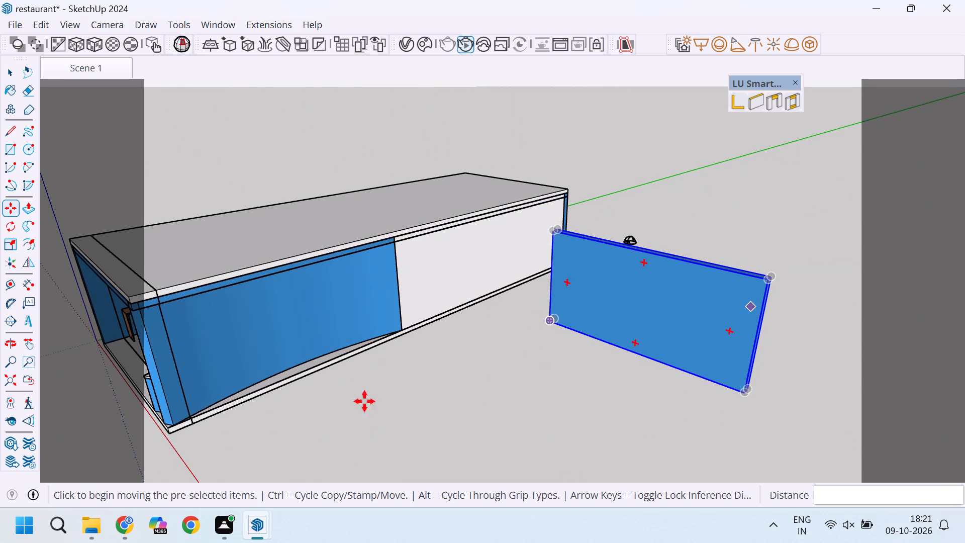
Examine the restaurant's exterior and the detached wall copy from the front, the underside and the long side.
{"action": "middle_click_drag", "start_coordinate": [375, 409], "coordinate": [781, 269]}
{"action": "scroll", "coordinate": [333, 370], "scroll_direction": "down", "scroll_amount": 3}
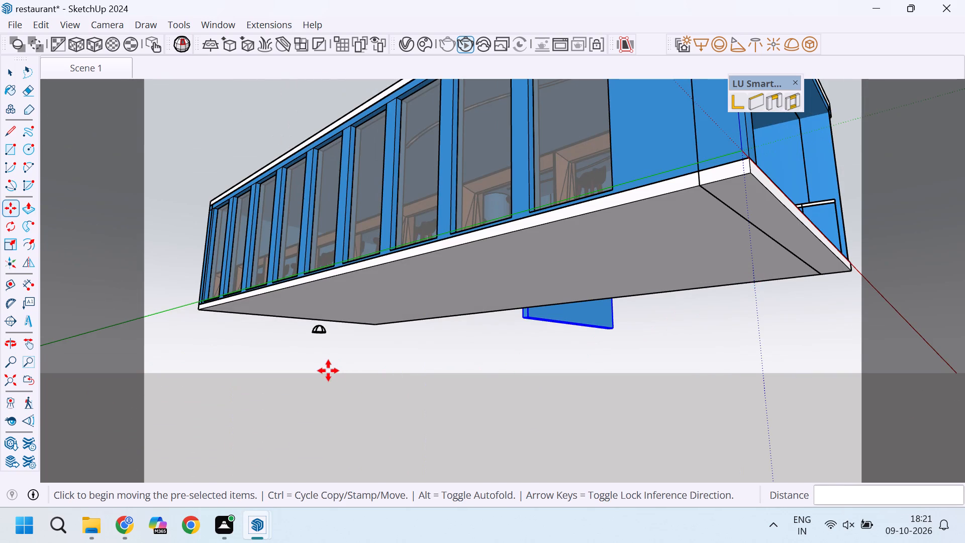
{"action": "scroll", "coordinate": [328, 371], "scroll_direction": "down", "scroll_amount": 7}
{"action": "middle_click_drag", "start_coordinate": [686, 302], "coordinate": [465, 412]}
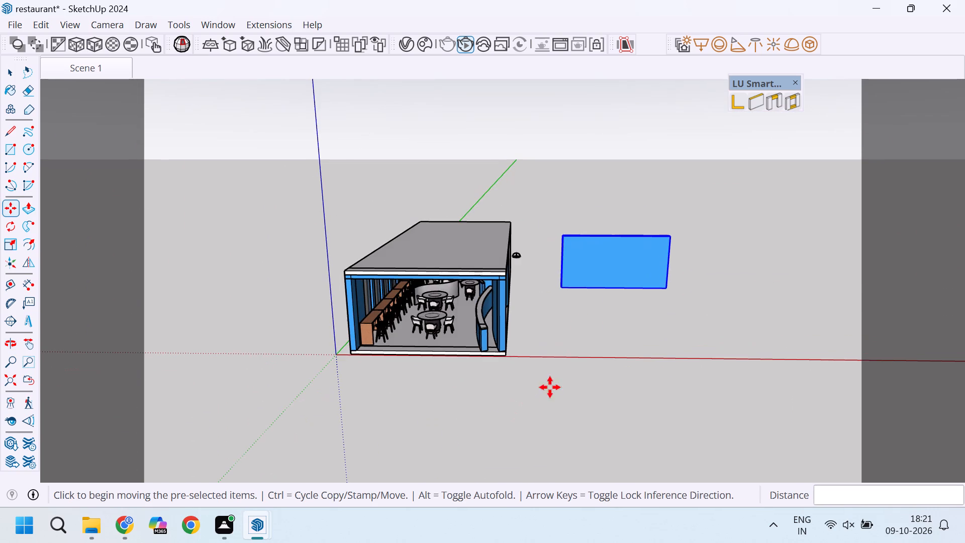
{"action": "scroll", "coordinate": [603, 298], "scroll_direction": "up", "scroll_amount": 4}
{"action": "scroll", "coordinate": [566, 279], "scroll_direction": "up", "scroll_amount": 10}
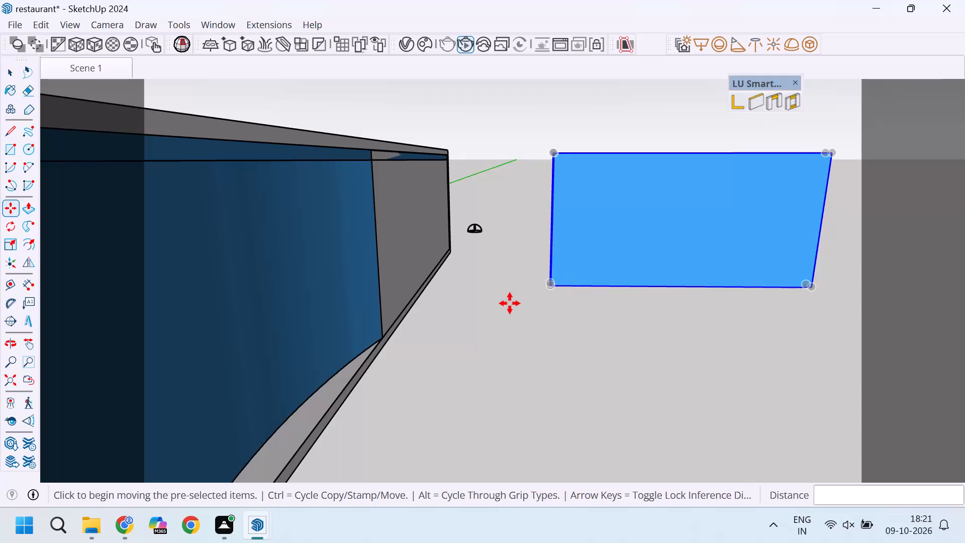
{"action": "scroll", "coordinate": [510, 303], "scroll_direction": "down", "scroll_amount": 20}
{"action": "scroll", "coordinate": [642, 242], "scroll_direction": "up", "scroll_amount": 4}
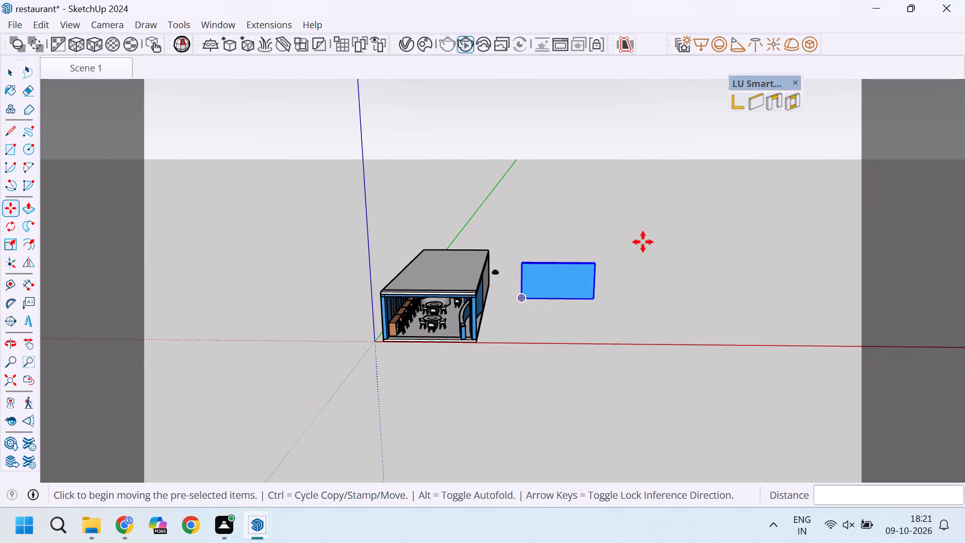
{"action": "scroll", "coordinate": [385, 376], "scroll_direction": "up", "scroll_amount": 4}
{"action": "scroll", "coordinate": [203, 358], "scroll_direction": "up", "scroll_amount": 5}
{"action": "scroll", "coordinate": [308, 309], "scroll_direction": "up", "scroll_amount": 5}
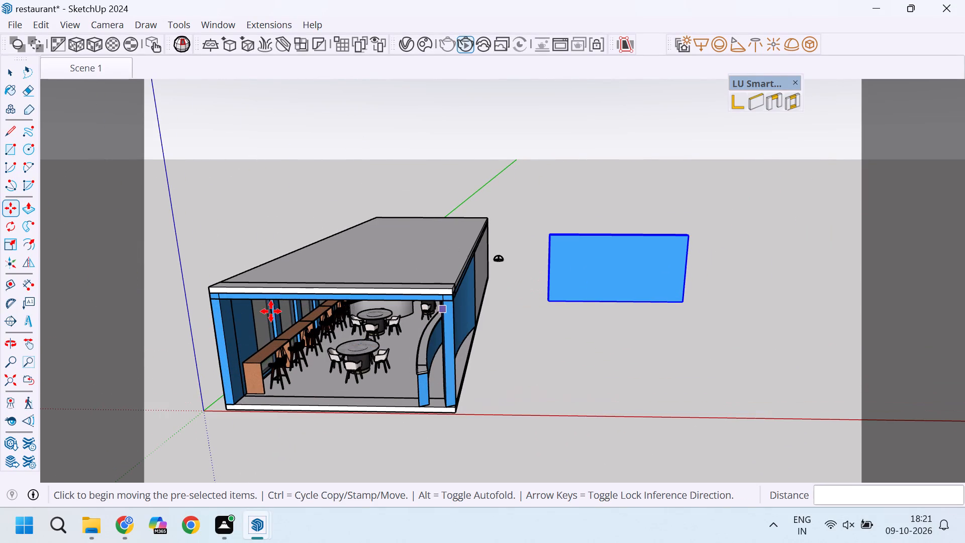
{"action": "scroll", "coordinate": [271, 311], "scroll_direction": "up", "scroll_amount": 1}
{"action": "scroll", "coordinate": [480, 351], "scroll_direction": "down", "scroll_amount": 4}
{"action": "middle_click_drag", "start_coordinate": [615, 298], "coordinate": [475, 313]}
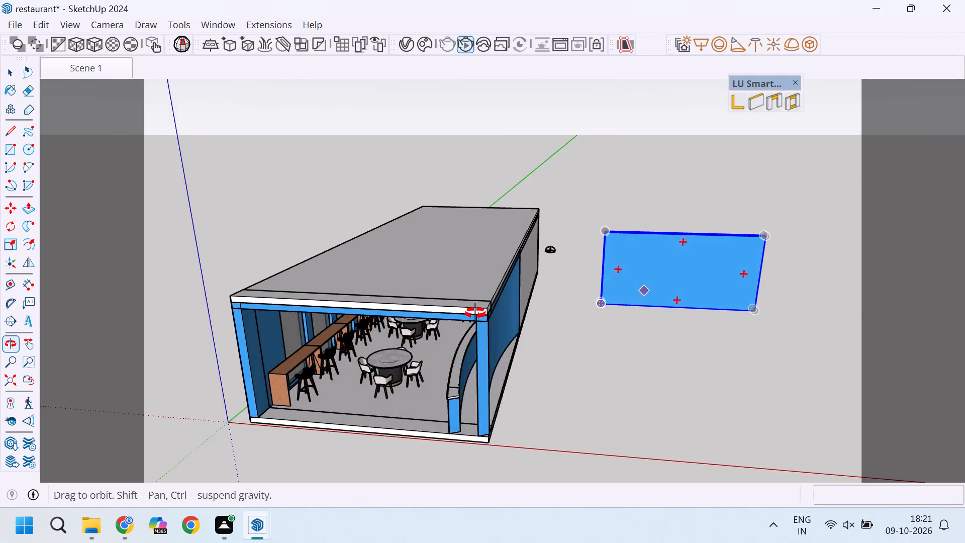
{"action": "middle_click_drag", "start_coordinate": [475, 313], "coordinate": [473, 313]}
{"action": "scroll", "coordinate": [475, 307], "scroll_direction": "up", "scroll_amount": 6}
{"action": "scroll", "coordinate": [564, 247], "scroll_direction": "up", "scroll_amount": 4}
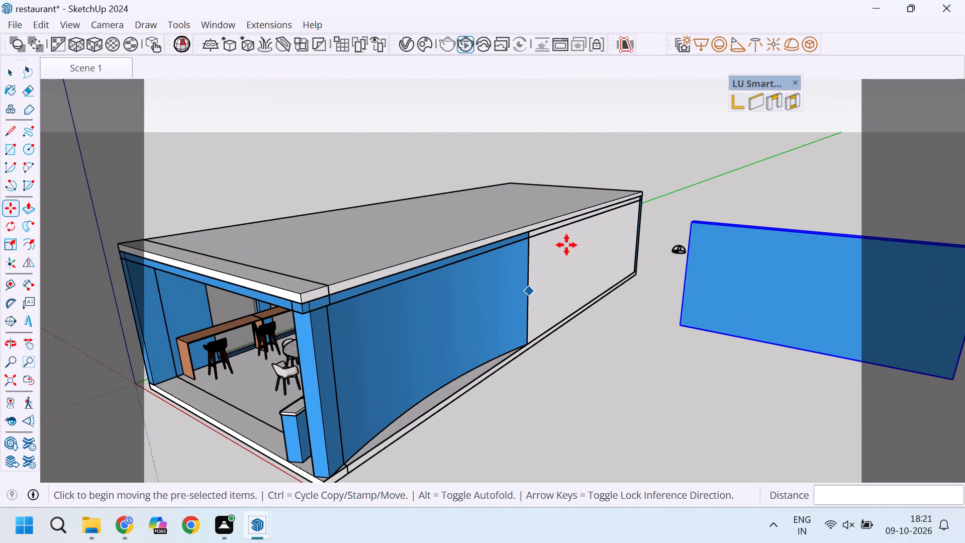
{"action": "scroll", "coordinate": [574, 300], "scroll_direction": "down", "scroll_amount": 10}
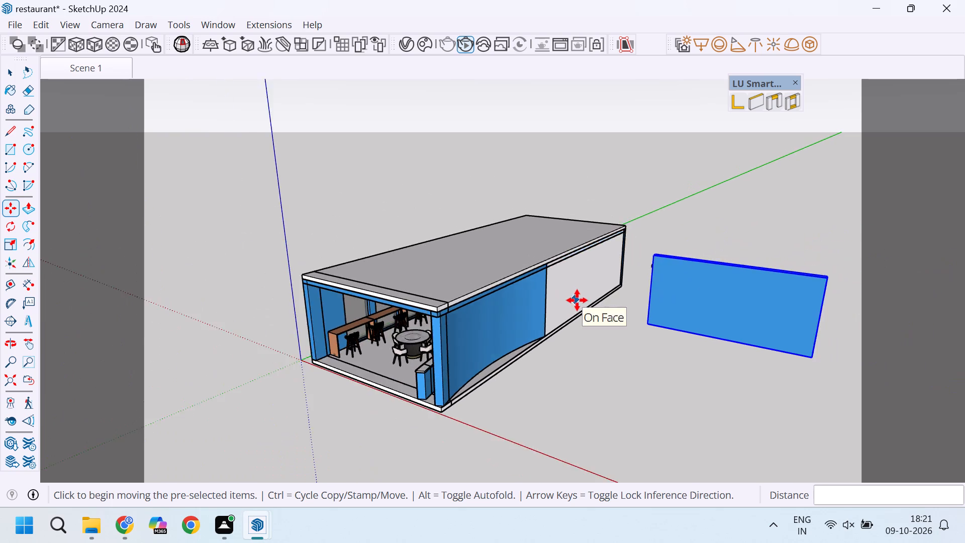
Paint the unpainted rear section of the long side wall with Color I07, sampled from the detached wall copy.
{"action": "scroll", "coordinate": [586, 291], "scroll_direction": "up", "scroll_amount": 11}
{"action": "scroll", "coordinate": [588, 287], "scroll_direction": "down", "scroll_amount": 9}
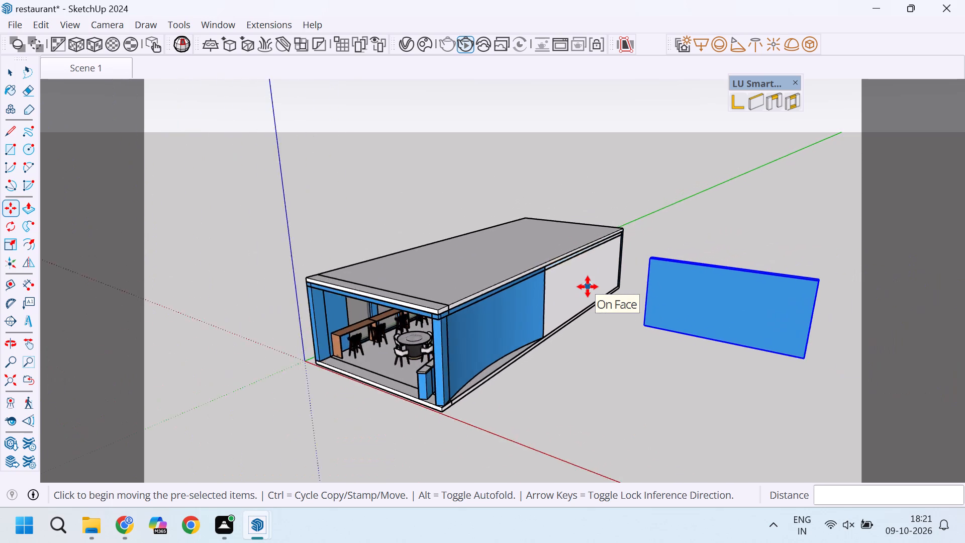
{"action": "scroll", "coordinate": [570, 293], "scroll_direction": "up", "scroll_amount": 12}
{"action": "key", "text": "space"}
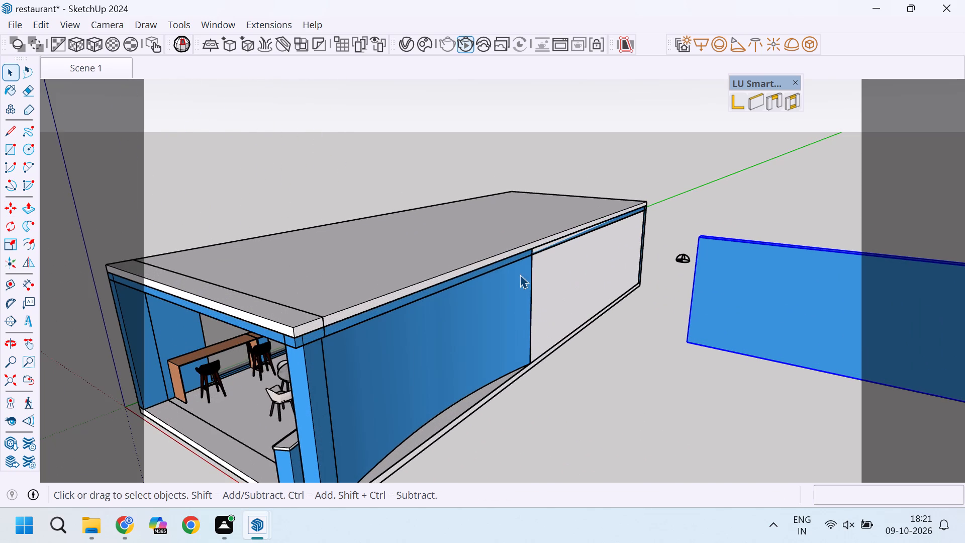
{"action": "scroll", "coordinate": [520, 275], "scroll_direction": "down", "scroll_amount": 4}
{"action": "key", "text": "b"}
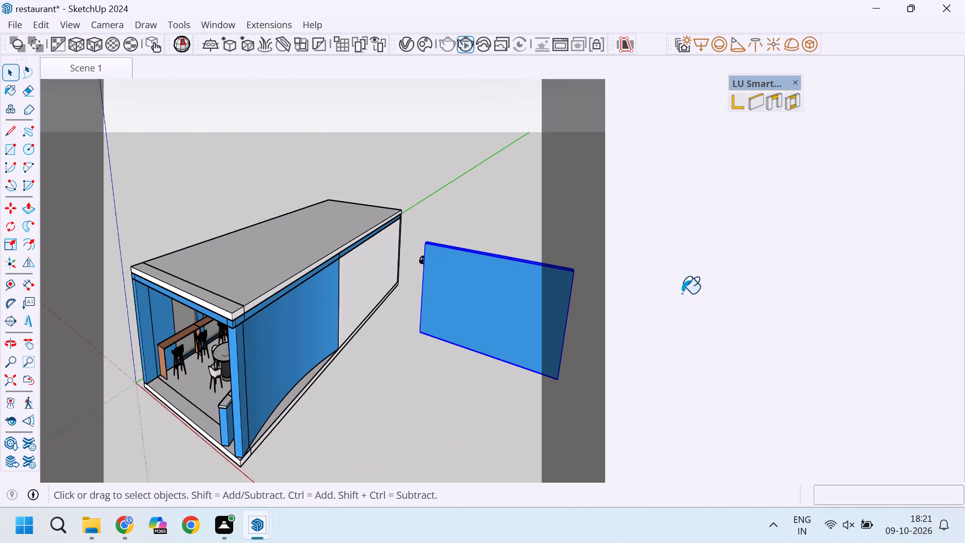
{"action": "left_click", "coordinate": [512, 296]}
{"action": "scroll", "coordinate": [426, 296], "scroll_direction": "up", "scroll_amount": 2}
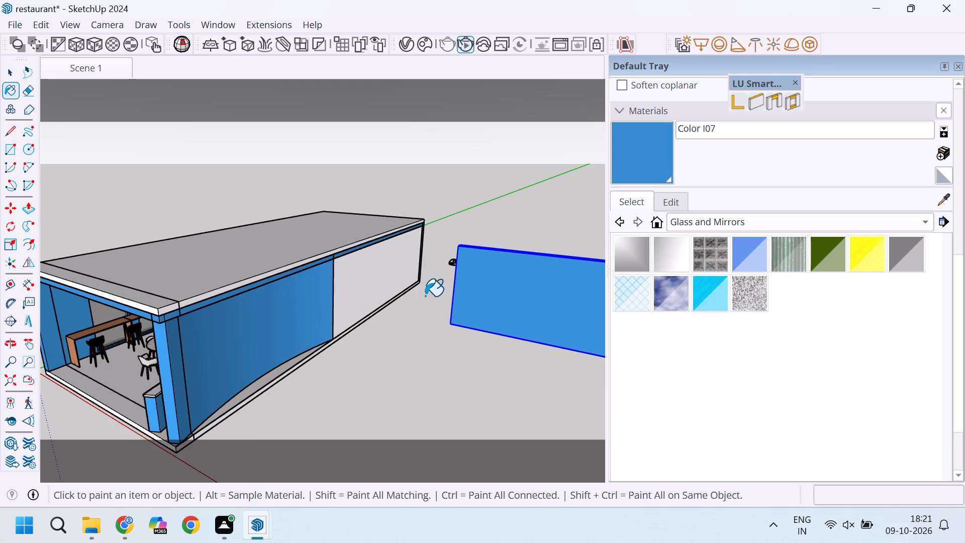
{"action": "left_click", "coordinate": [940, 202]}
{"action": "left_click", "coordinate": [509, 283]}
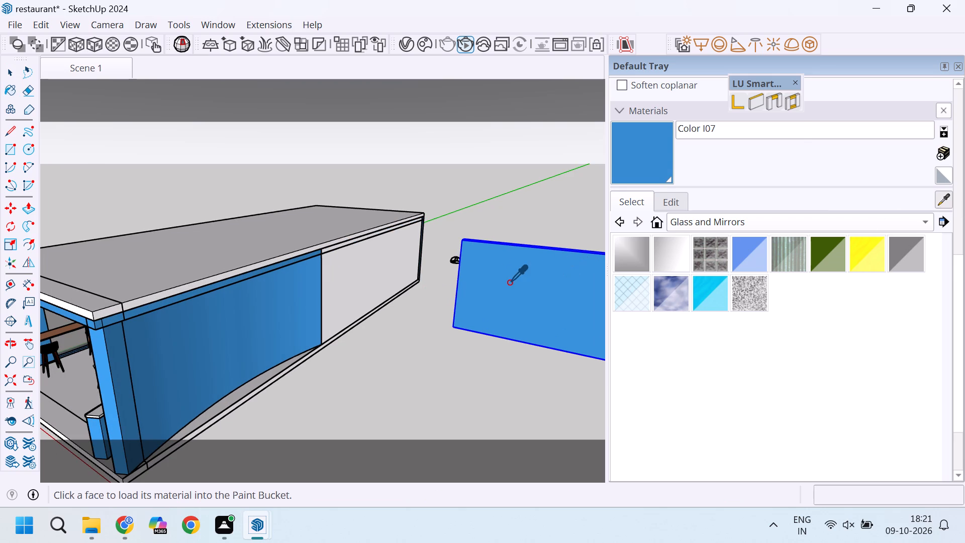
{"action": "scroll", "coordinate": [405, 281], "scroll_direction": "up", "scroll_amount": 4}
{"action": "left_click", "coordinate": [366, 277]}
{"action": "scroll", "coordinate": [366, 277], "scroll_direction": "down", "scroll_amount": 10}
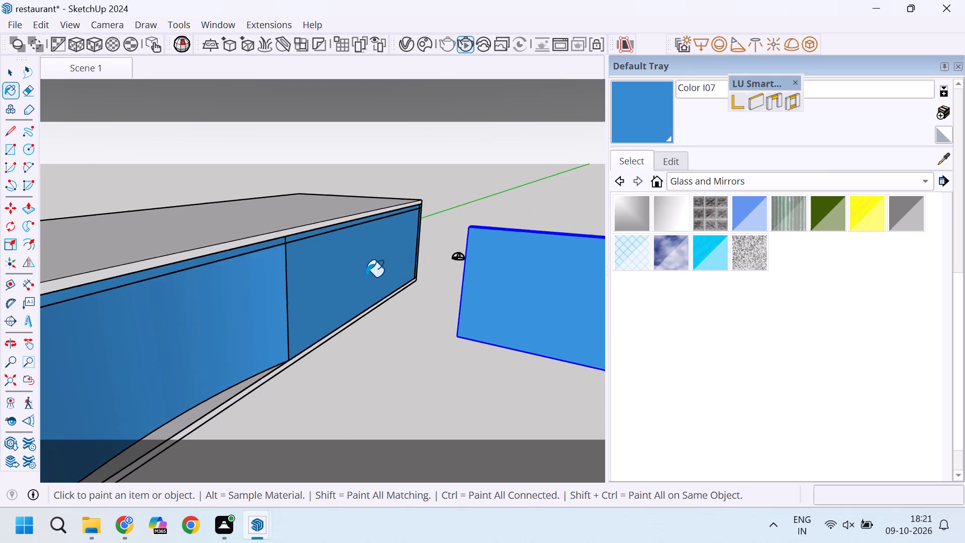
Copy the detached wall to the restaurant's open front, about 45' away, aligning its upper corner beneath the roof slab's corner.
{"action": "scroll", "coordinate": [366, 277], "scroll_direction": "down", "scroll_amount": 2}
{"action": "middle_click_drag", "start_coordinate": [190, 345], "coordinate": [462, 275]}
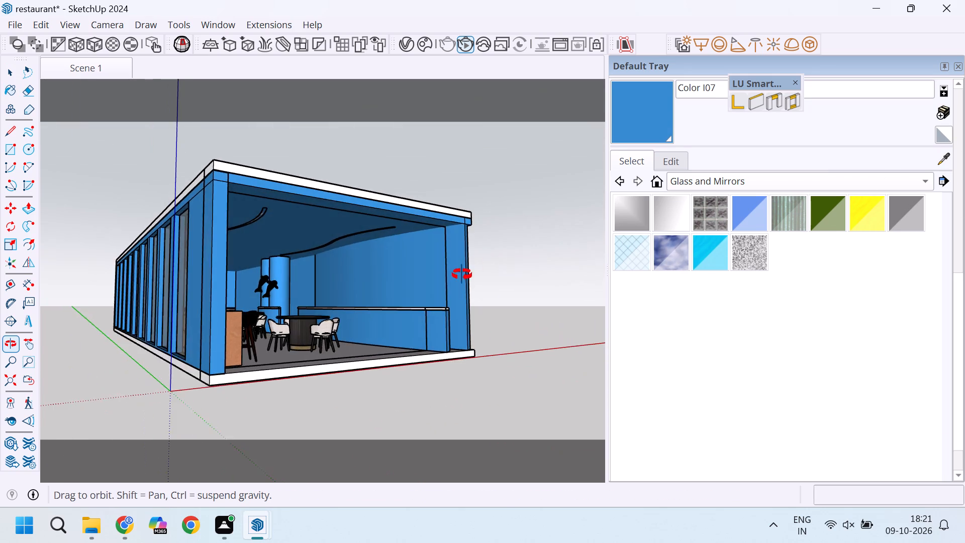
{"action": "middle_click_drag", "start_coordinate": [462, 275], "coordinate": [328, 331]}
{"action": "key", "text": "space"}
{"action": "left_click", "coordinate": [410, 288]}
{"action": "scroll", "coordinate": [516, 259], "scroll_direction": "up", "scroll_amount": 5}
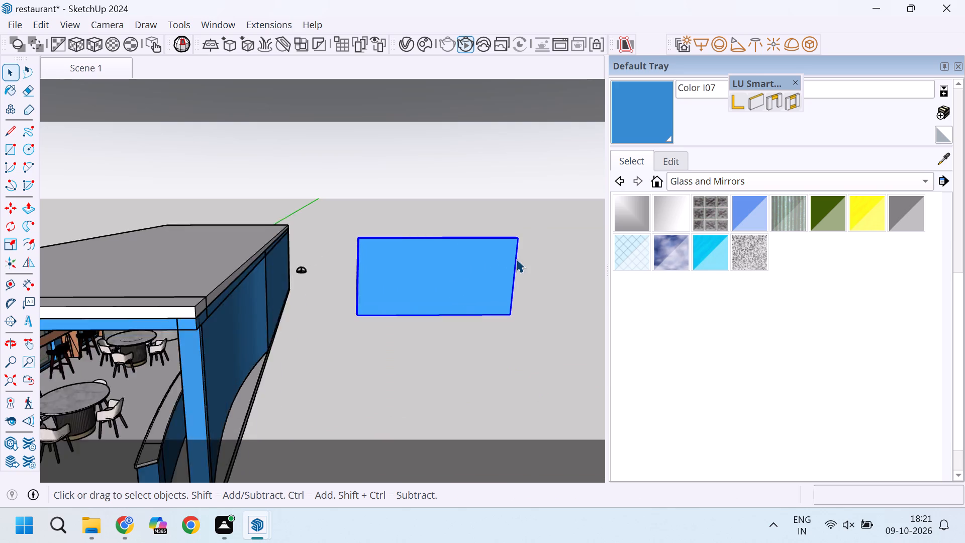
{"action": "scroll", "coordinate": [516, 259], "scroll_direction": "up", "scroll_amount": 8}
{"action": "middle_click_drag", "start_coordinate": [511, 239], "coordinate": [484, 312]}
{"action": "scroll", "coordinate": [496, 312], "scroll_direction": "up", "scroll_amount": 5}
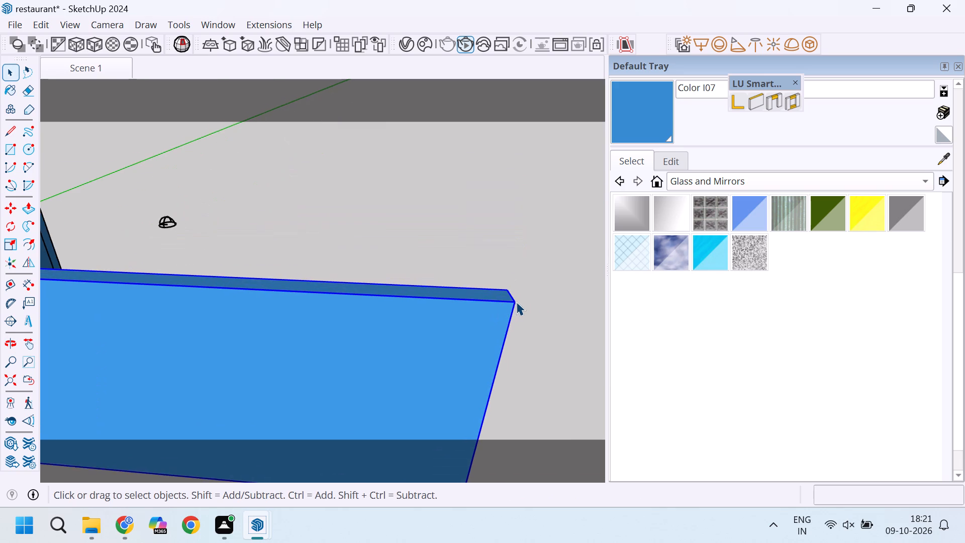
{"action": "scroll", "coordinate": [516, 302], "scroll_direction": "up", "scroll_amount": 1}
{"action": "key", "text": "m"}
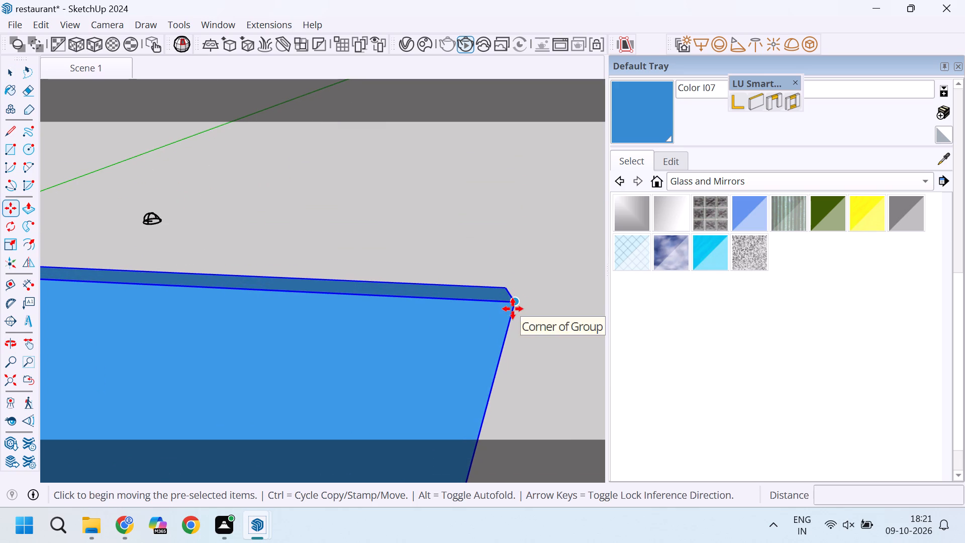
{"action": "left_click_drag", "start_coordinate": [513, 309], "coordinate": [508, 310]}
{"action": "scroll", "coordinate": [481, 248], "scroll_direction": "down", "scroll_amount": 12}
{"action": "scroll", "coordinate": [460, 215], "scroll_direction": "up", "scroll_amount": 5}
{"action": "scroll", "coordinate": [460, 215], "scroll_direction": "down", "scroll_amount": 6}
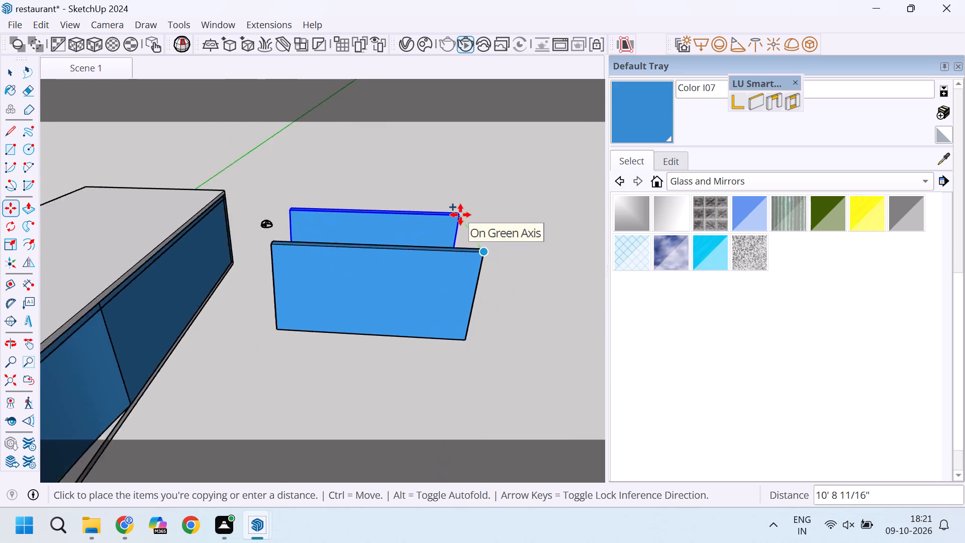
{"action": "scroll", "coordinate": [460, 215], "scroll_direction": "down", "scroll_amount": 12}
{"action": "scroll", "coordinate": [299, 327], "scroll_direction": "up", "scroll_amount": 18}
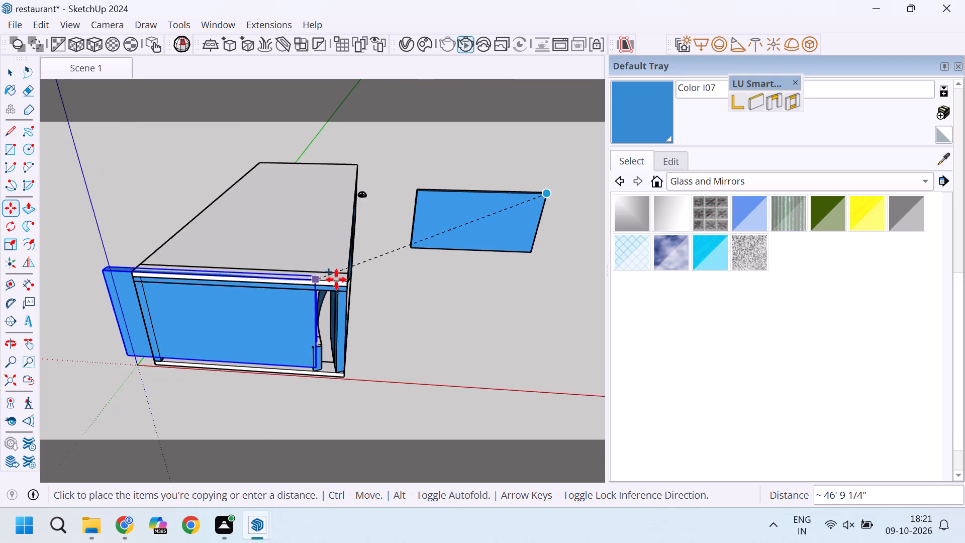
{"action": "scroll", "coordinate": [336, 280], "scroll_direction": "up", "scroll_amount": 20}
{"action": "scroll", "coordinate": [336, 280], "scroll_direction": "up", "scroll_amount": 6}
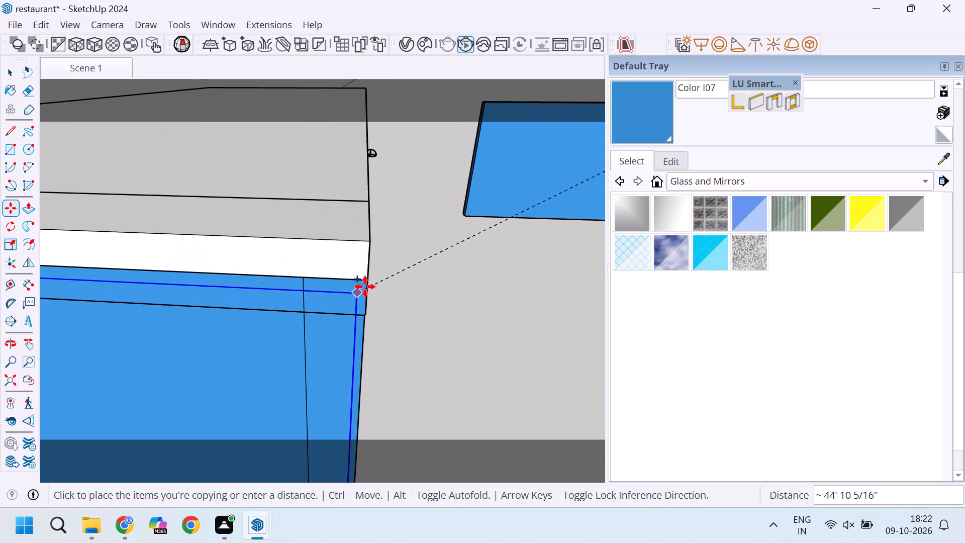
{"action": "left_click", "coordinate": [367, 283]}
Delete the detached wall standing on open ground outside the long side wall.
{"action": "scroll", "coordinate": [351, 199], "scroll_direction": "down", "scroll_amount": 6}
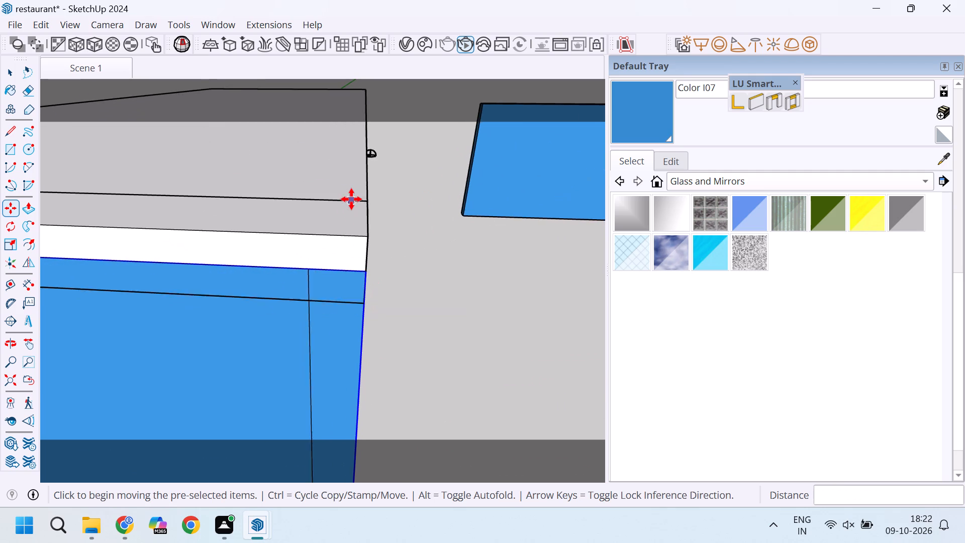
{"action": "scroll", "coordinate": [351, 199], "scroll_direction": "down", "scroll_amount": 20}
{"action": "scroll", "coordinate": [351, 199], "scroll_direction": "down", "scroll_amount": 6}
{"action": "key", "text": "space"}
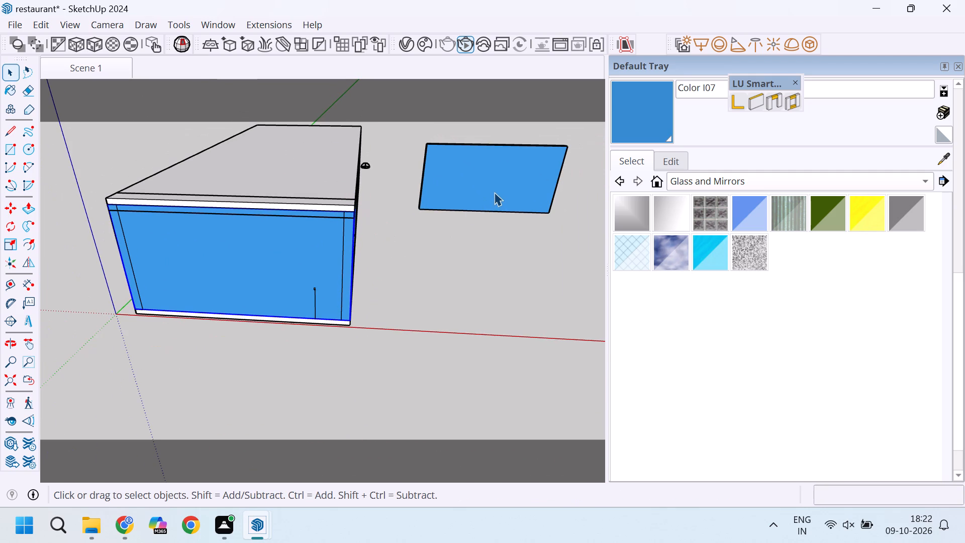
{"action": "left_click", "coordinate": [494, 191]}
{"action": "key", "text": "Delete"}
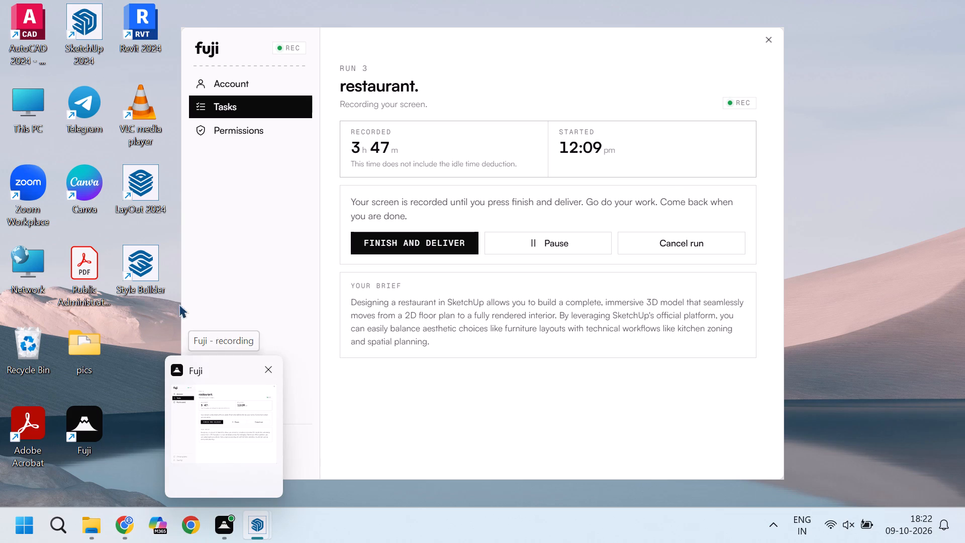
Place a section plane on the outer face of the copied front wall, parallel to it.
{"action": "scroll", "coordinate": [318, 303], "scroll_direction": "up", "scroll_amount": 2}
{"action": "middle_click_drag", "start_coordinate": [331, 312], "coordinate": [366, 277]}
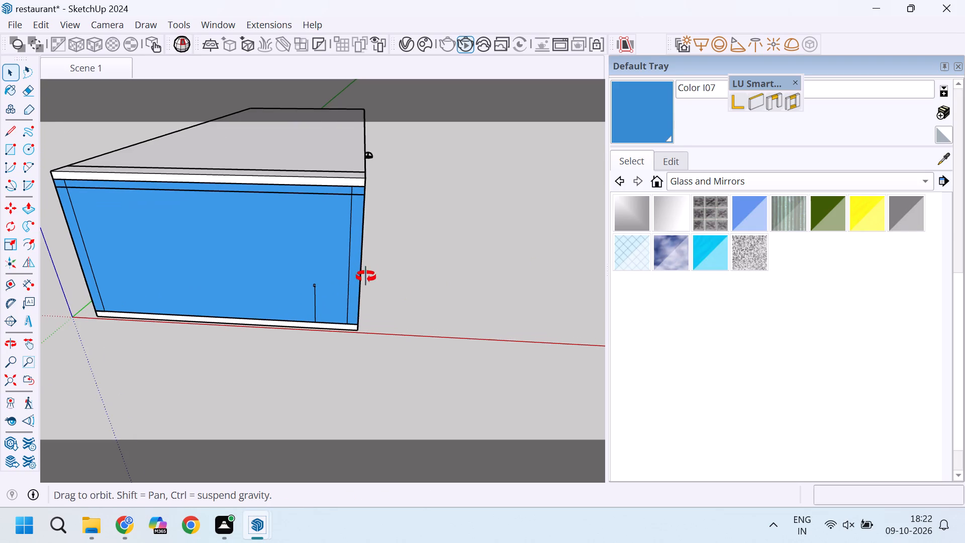
{"action": "middle_click_drag", "start_coordinate": [366, 277], "coordinate": [366, 266]}
{"action": "middle_click", "coordinate": [366, 266]}
{"action": "scroll", "coordinate": [330, 261], "scroll_direction": "up", "scroll_amount": 7}
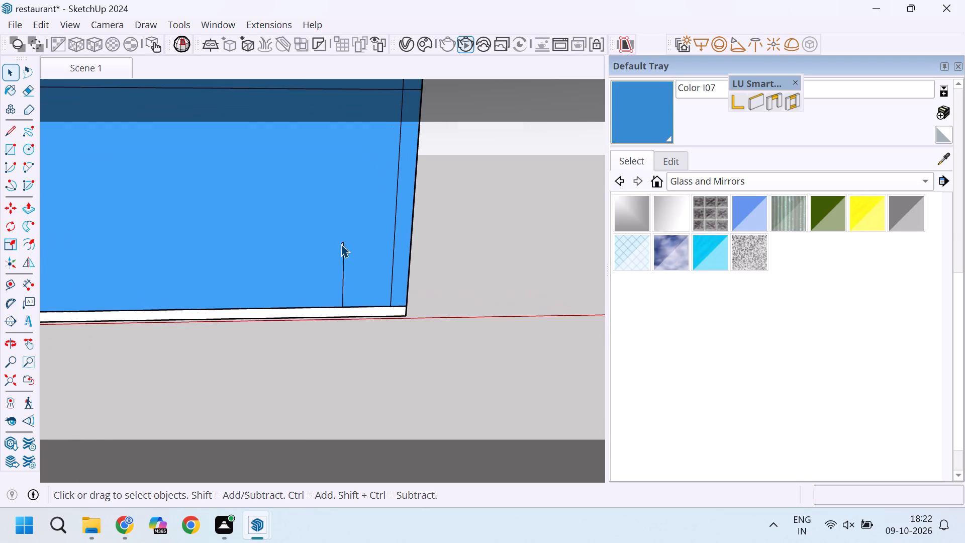
{"action": "scroll", "coordinate": [393, 303], "scroll_direction": "down", "scroll_amount": 4}
{"action": "scroll", "coordinate": [437, 301], "scroll_direction": "down", "scroll_amount": 5}
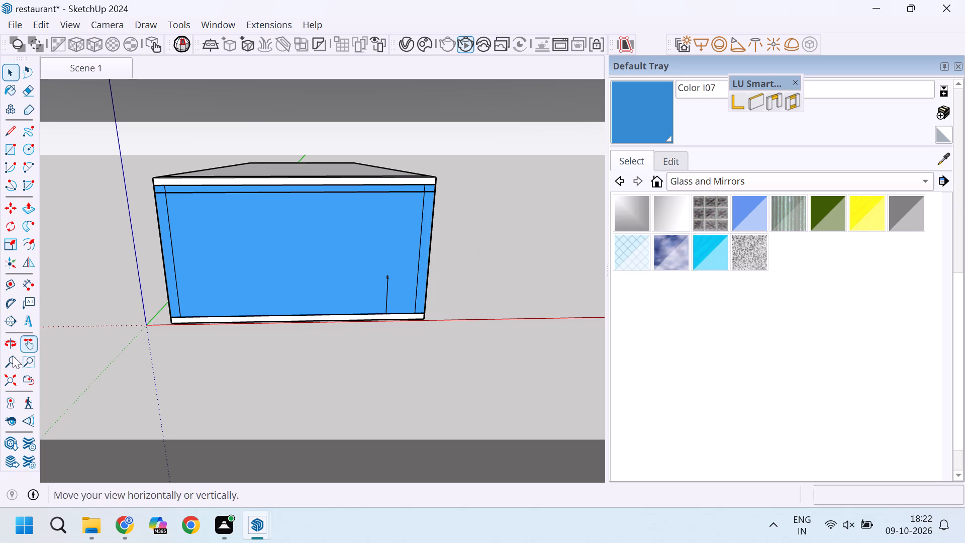
{"action": "left_click", "coordinate": [10, 319]}
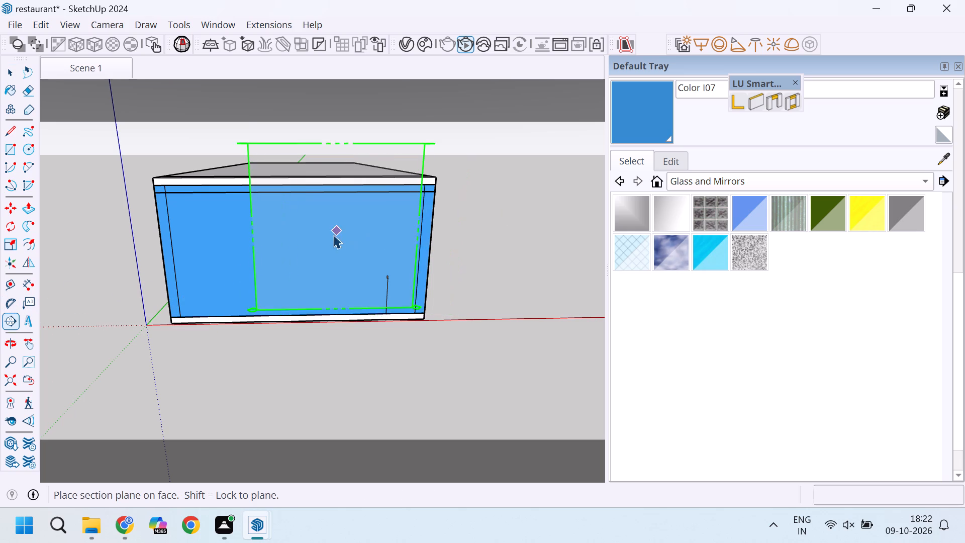
{"action": "left_click", "coordinate": [322, 251]}
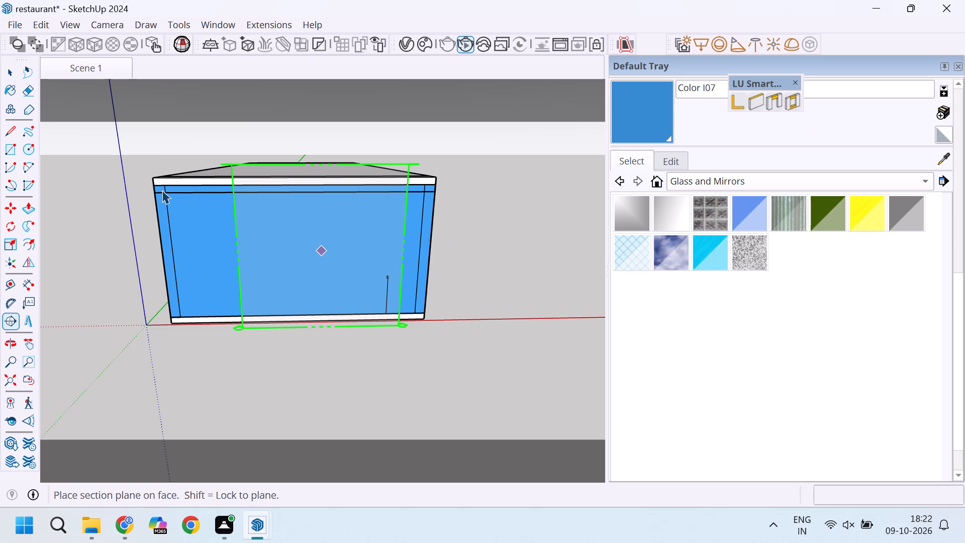
Close the floating LU Smart toolset.
{"action": "left_click", "coordinate": [795, 82]}
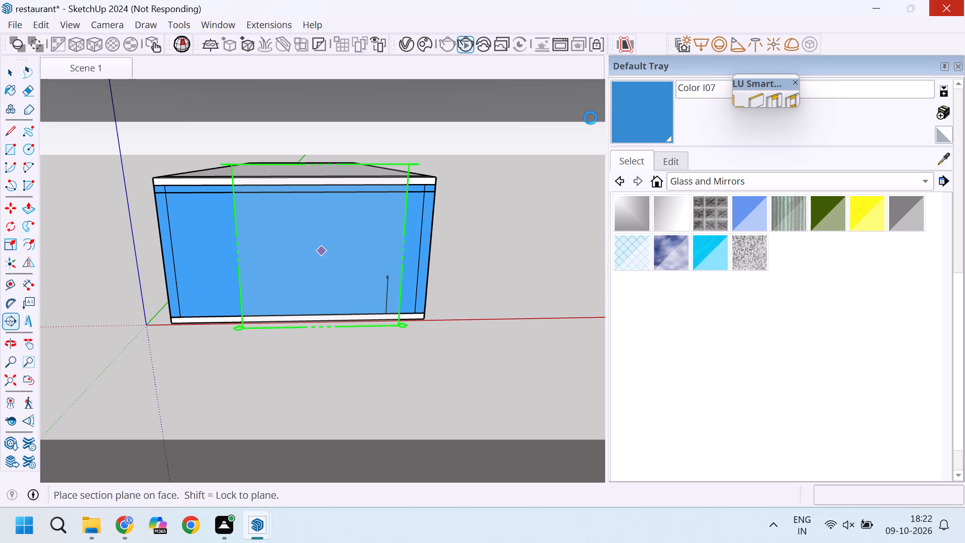
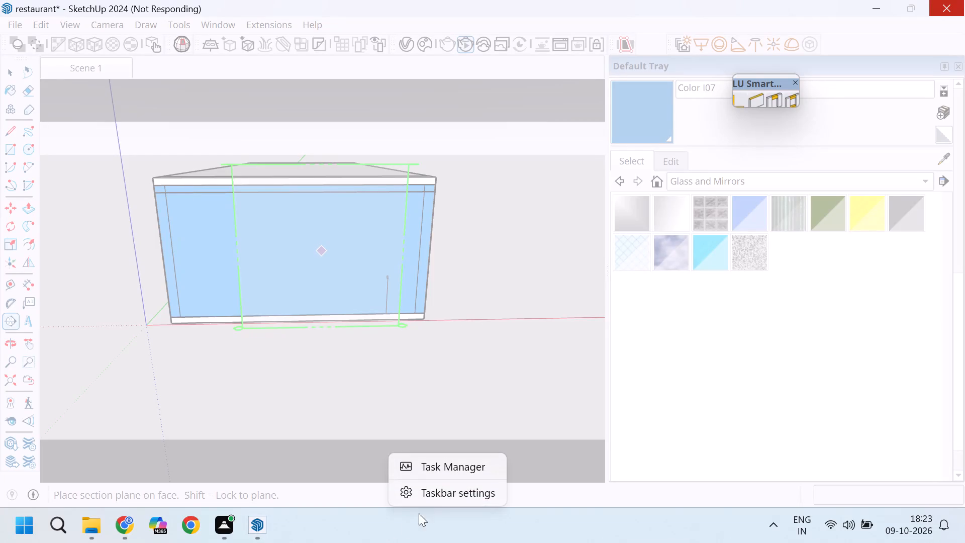
Open the Windows Task Manager to deal with the unresponsive SketchUp restaurant model.
{"action": "left_click", "coordinate": [457, 466]}
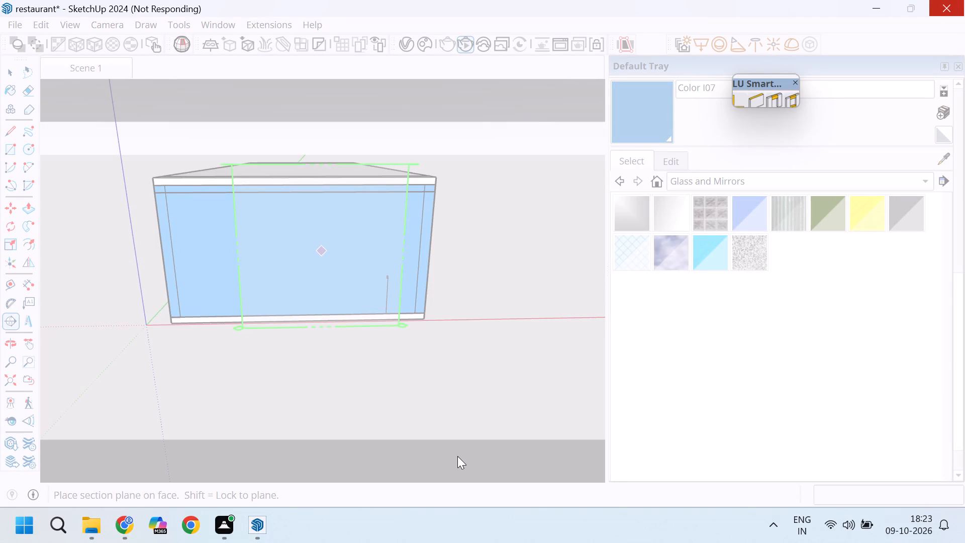
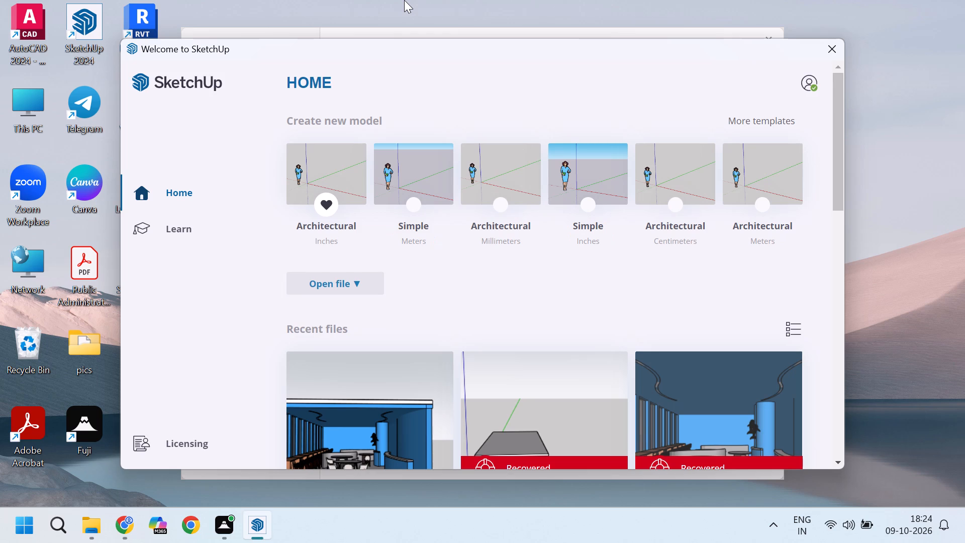
Reopen the restaurant model last modified at 18:12 from the recent files, rather than a recovered version.
{"action": "scroll", "coordinate": [356, 246], "scroll_direction": "down", "scroll_amount": 3}
{"action": "scroll", "coordinate": [356, 249], "scroll_direction": "up", "scroll_amount": 1}
{"action": "scroll", "coordinate": [356, 249], "scroll_direction": "down", "scroll_amount": 1}
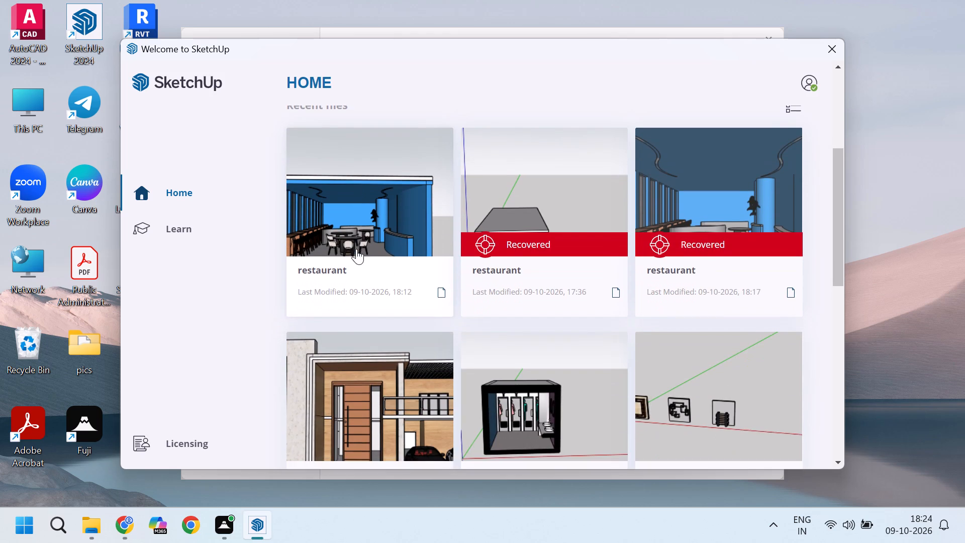
{"action": "left_click", "coordinate": [391, 217]}
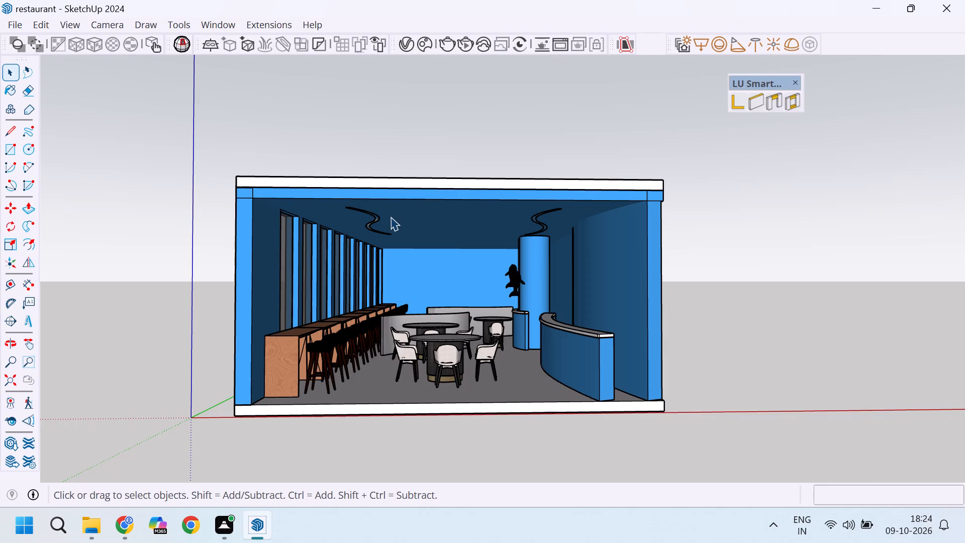
{"action": "scroll", "coordinate": [399, 262], "scroll_direction": "down", "scroll_amount": 2}
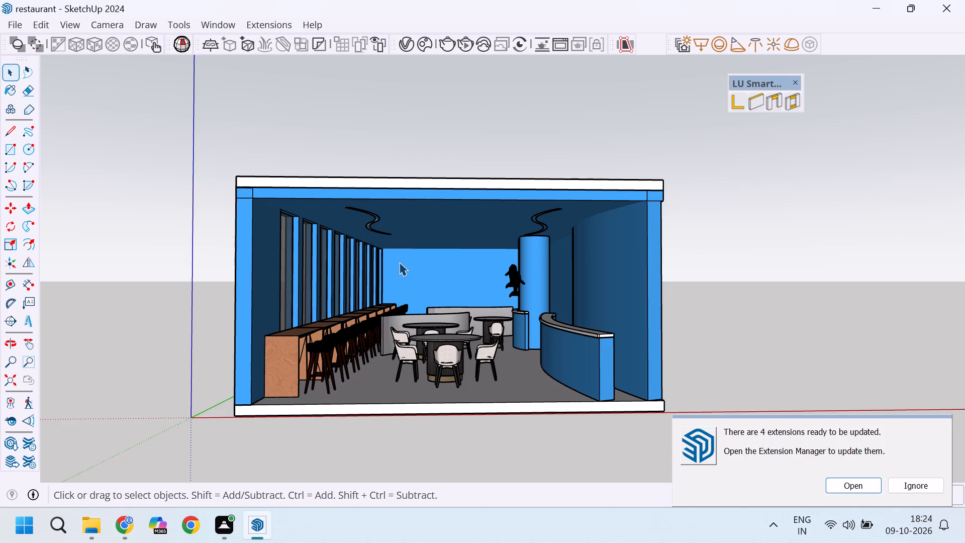
Paint the unpainted exterior face of the straight side wall beyond the curved wall with Color I07.
{"action": "middle_click_drag", "start_coordinate": [592, 259], "coordinate": [508, 274]}
{"action": "scroll", "coordinate": [508, 274], "scroll_direction": "up", "scroll_amount": 3}
{"action": "scroll", "coordinate": [465, 287], "scroll_direction": "up", "scroll_amount": 2}
{"action": "key", "text": "b"}
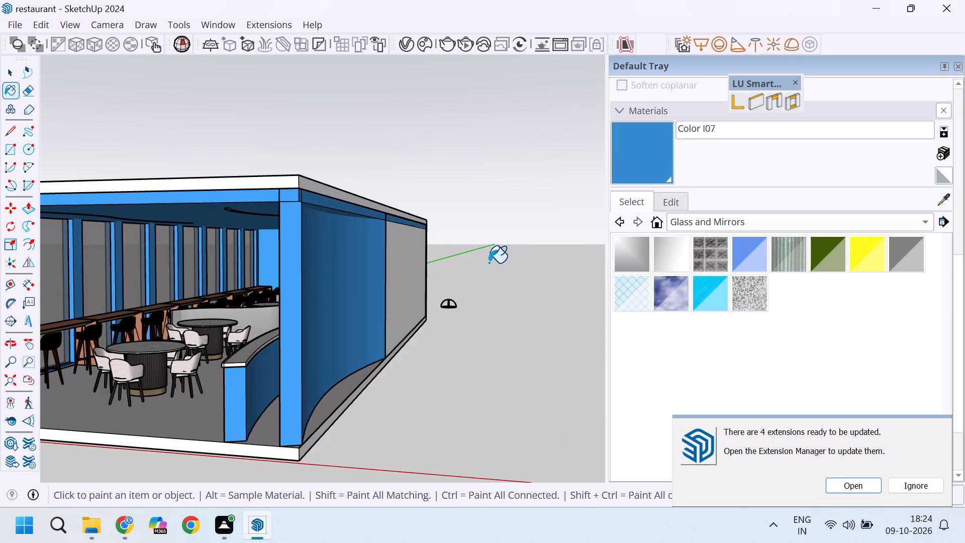
{"action": "scroll", "coordinate": [417, 279], "scroll_direction": "up", "scroll_amount": 5}
{"action": "left_click", "coordinate": [400, 273]}
{"action": "key", "text": "space"}
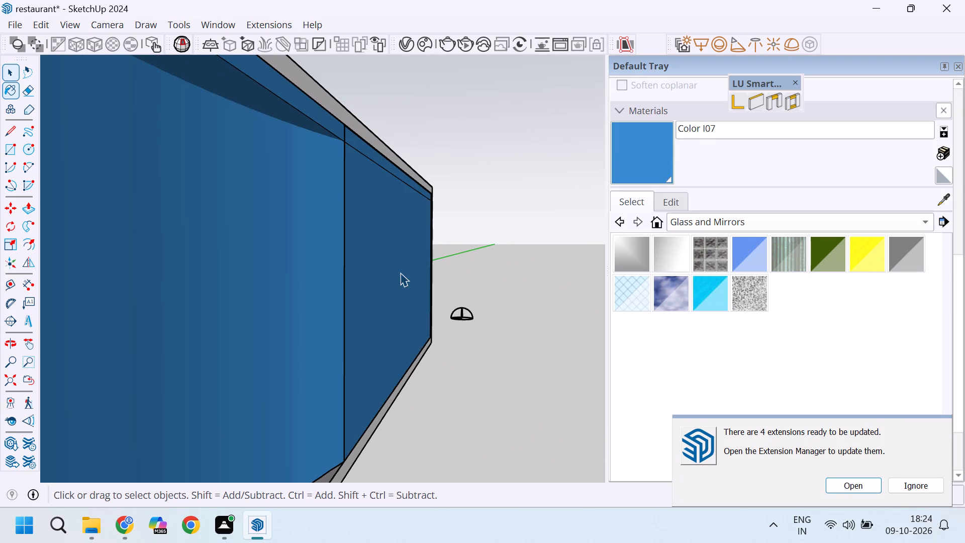
{"action": "scroll", "coordinate": [400, 273], "scroll_direction": "down", "scroll_amount": 6}
{"action": "left_click", "coordinate": [464, 224]}
Copy the rear end wall 49' 3" along the building's length, aligning it with the roof corner to close the open front.
{"action": "middle_click_drag", "start_coordinate": [481, 229], "coordinate": [264, 320]}
{"action": "scroll", "coordinate": [237, 276], "scroll_direction": "down", "scroll_amount": 4}
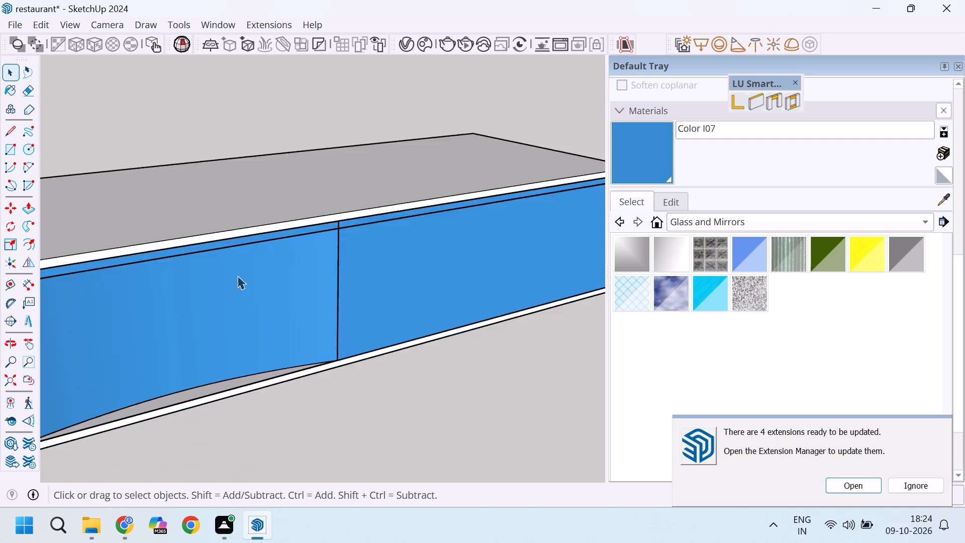
{"action": "scroll", "coordinate": [237, 276], "scroll_direction": "down", "scroll_amount": 7}
{"action": "scroll", "coordinate": [445, 226], "scroll_direction": "up", "scroll_amount": 5}
{"action": "middle_click_drag", "start_coordinate": [523, 229], "coordinate": [214, 202]}
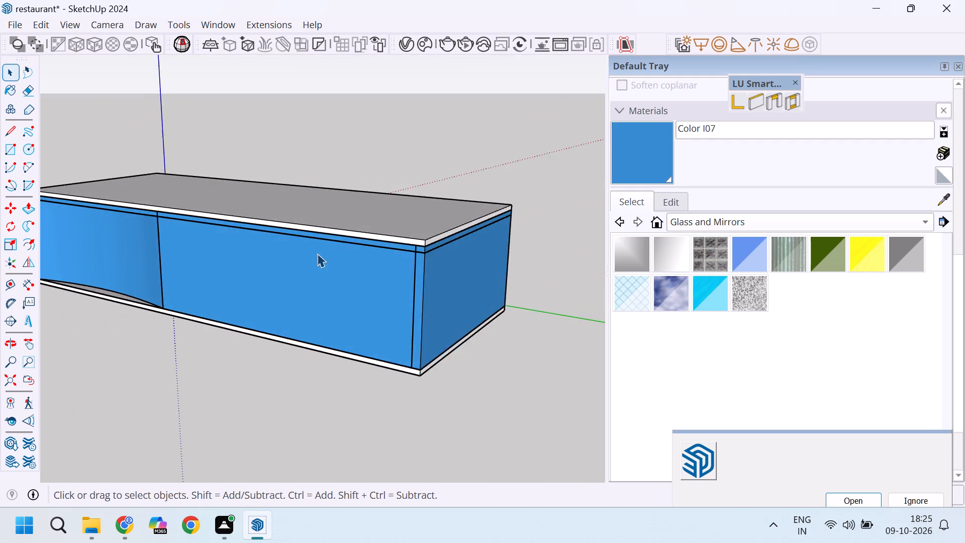
{"action": "scroll", "coordinate": [317, 254], "scroll_direction": "up", "scroll_amount": 6}
{"action": "scroll", "coordinate": [503, 286], "scroll_direction": "up", "scroll_amount": 3}
{"action": "left_click", "coordinate": [511, 286]}
{"action": "scroll", "coordinate": [462, 273], "scroll_direction": "down", "scroll_amount": 3}
{"action": "scroll", "coordinate": [484, 228], "scroll_direction": "up", "scroll_amount": 4}
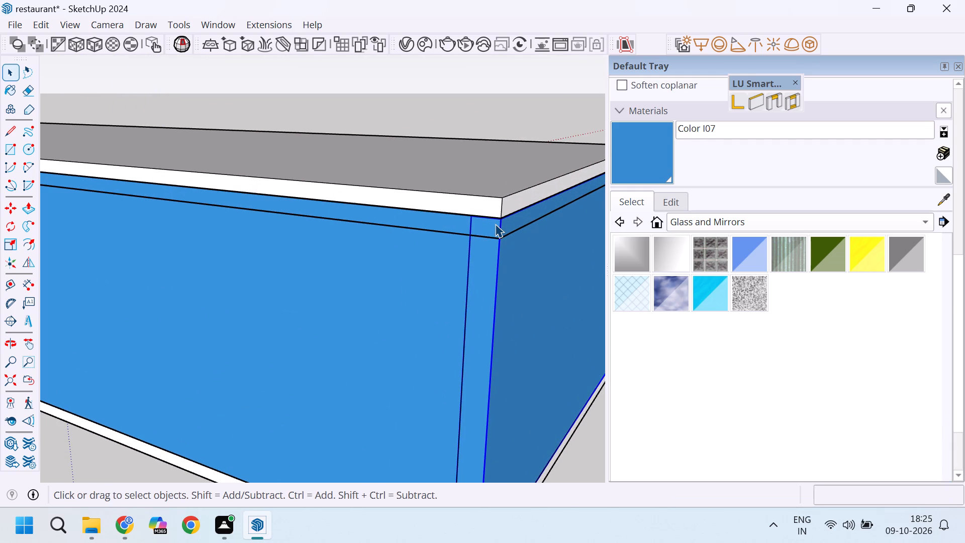
{"action": "key", "text": "m"}
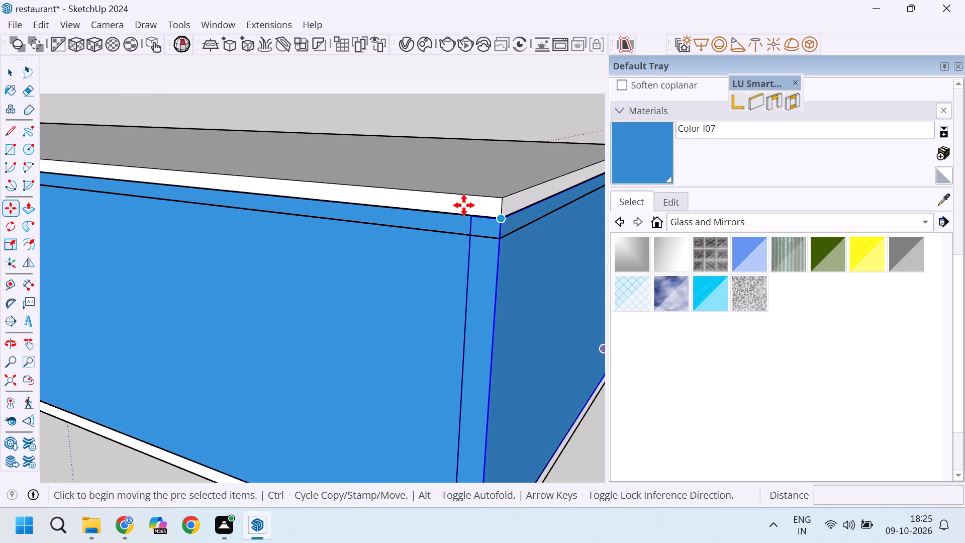
{"action": "left_click", "coordinate": [470, 213]}
{"action": "scroll", "coordinate": [553, 145], "scroll_direction": "down", "scroll_amount": 7}
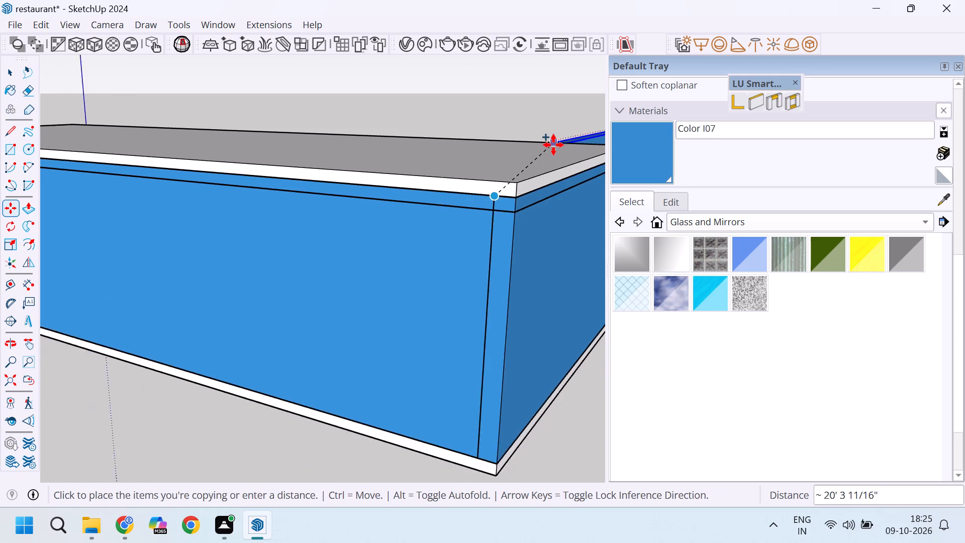
{"action": "scroll", "coordinate": [553, 145], "scroll_direction": "down", "scroll_amount": 11}
{"action": "scroll", "coordinate": [180, 100], "scroll_direction": "up", "scroll_amount": 5}
{"action": "middle_click_drag", "start_coordinate": [208, 144], "coordinate": [410, 187]}
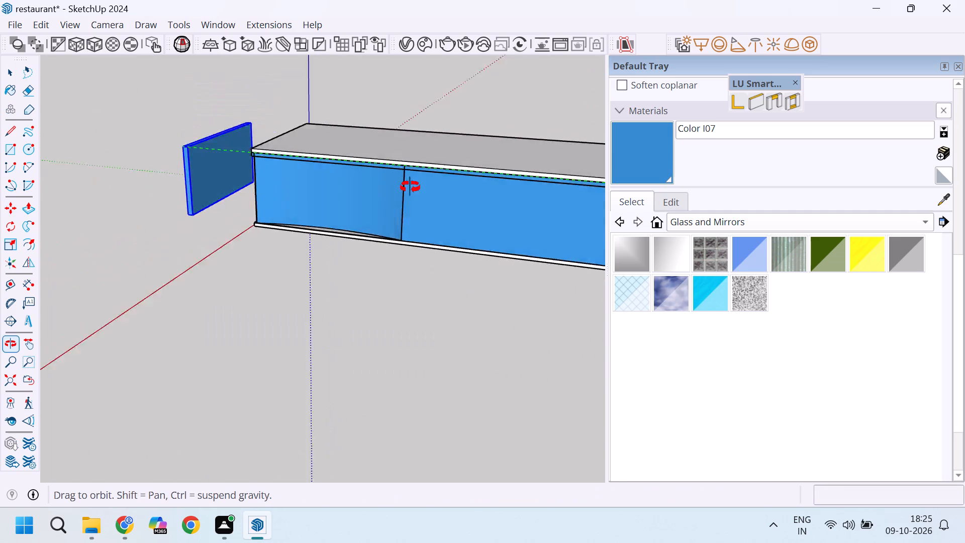
{"action": "middle_click_drag", "start_coordinate": [410, 187], "coordinate": [420, 186]}
{"action": "scroll", "coordinate": [292, 174], "scroll_direction": "up", "scroll_amount": 20}
{"action": "scroll", "coordinate": [292, 174], "scroll_direction": "up", "scroll_amount": 2}
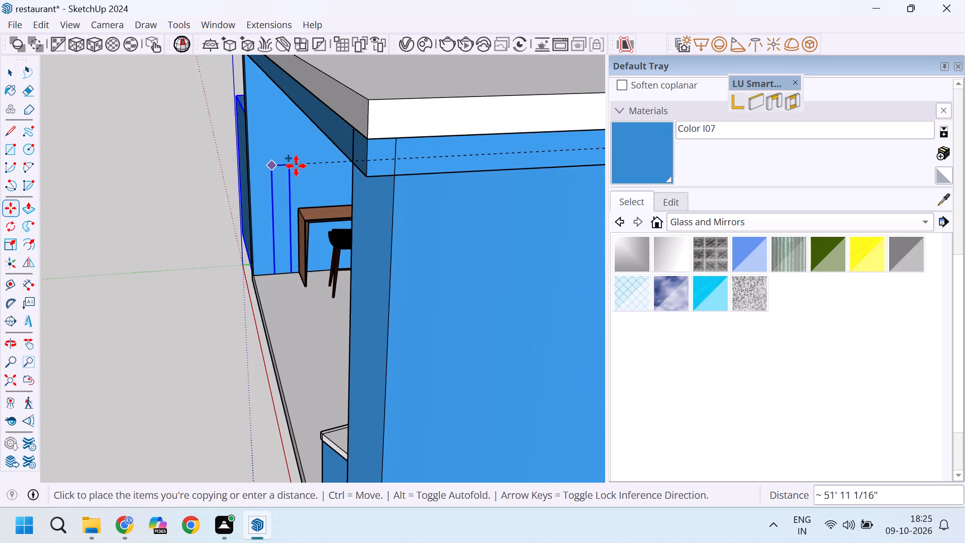
{"action": "scroll", "coordinate": [359, 159], "scroll_direction": "up", "scroll_amount": 5}
{"action": "left_click", "coordinate": [377, 128]}
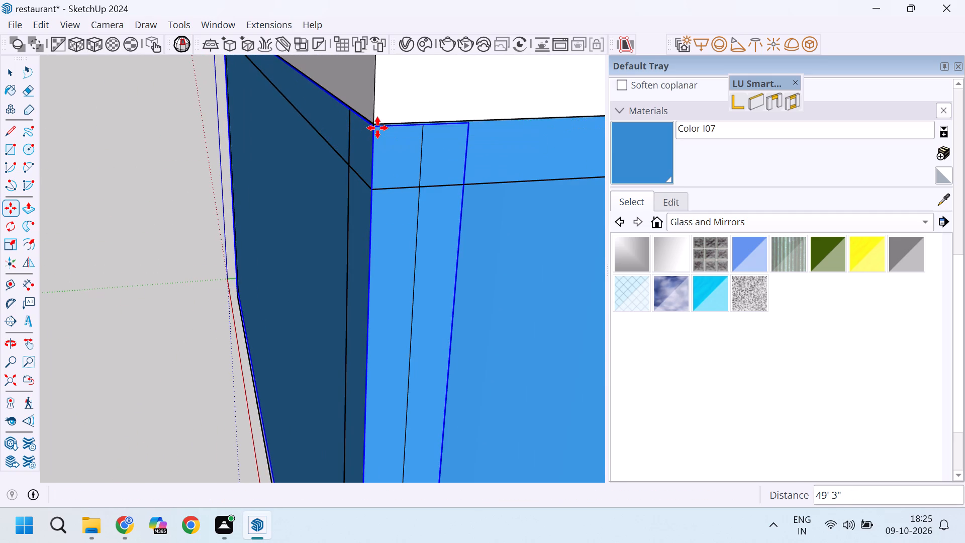
{"action": "scroll", "coordinate": [382, 128], "scroll_direction": "down", "scroll_amount": 12}
{"action": "scroll", "coordinate": [355, 249], "scroll_direction": "down", "scroll_amount": 5}
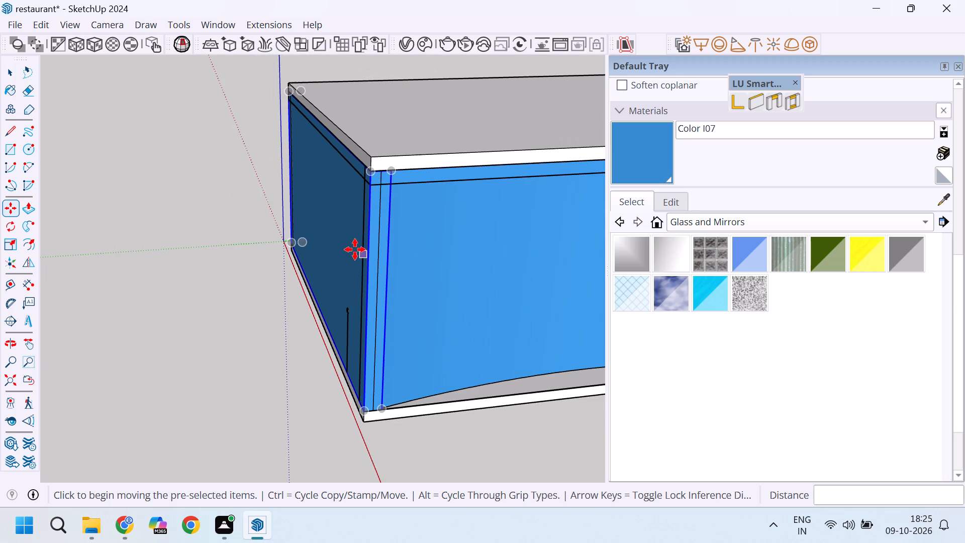
{"action": "key", "text": "space"}
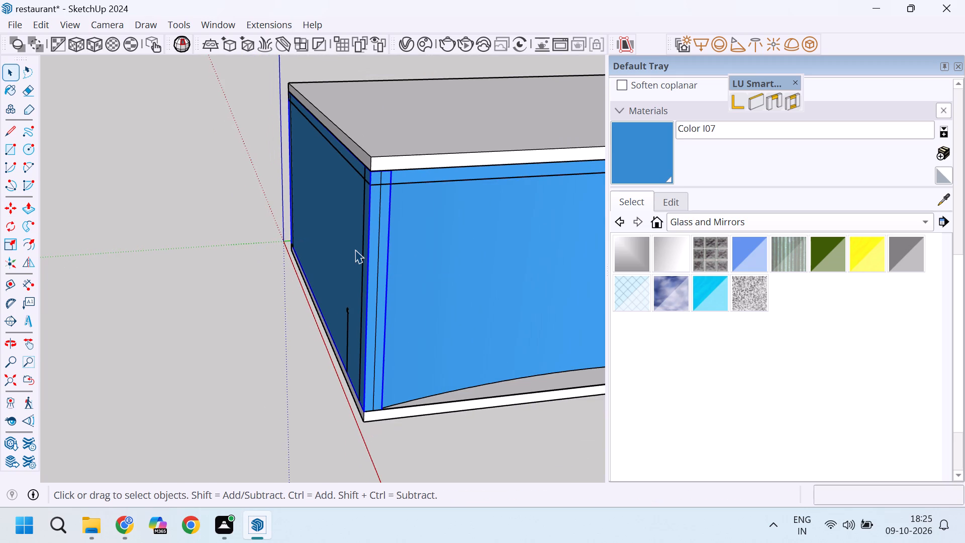
{"action": "scroll", "coordinate": [355, 249], "scroll_direction": "down", "scroll_amount": 4}
{"action": "middle_click_drag", "start_coordinate": [307, 301], "coordinate": [437, 260]}
{"action": "left_click", "coordinate": [340, 320]}
Place a section plane on the outer face of the new front wall.
{"action": "scroll", "coordinate": [459, 200], "scroll_direction": "up", "scroll_amount": 3}
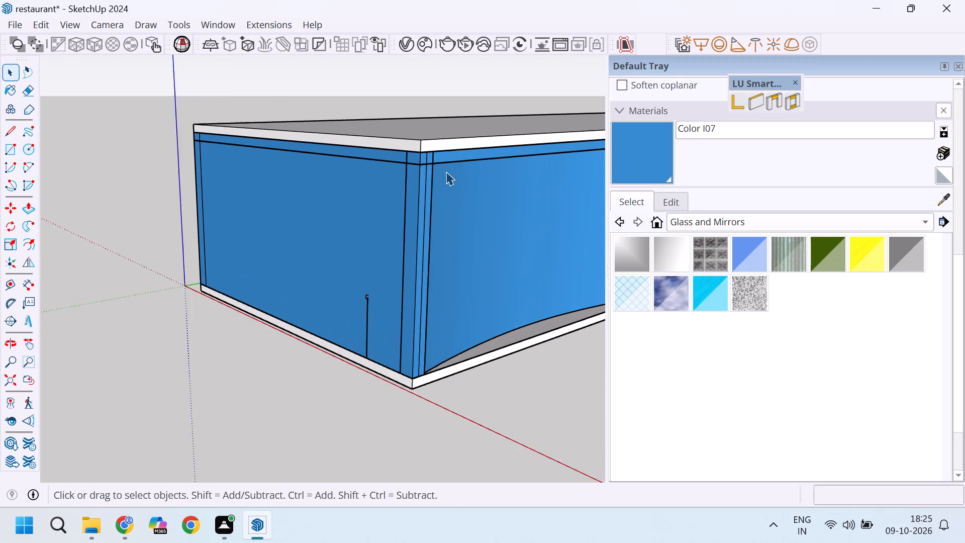
{"action": "scroll", "coordinate": [446, 171], "scroll_direction": "up", "scroll_amount": 4}
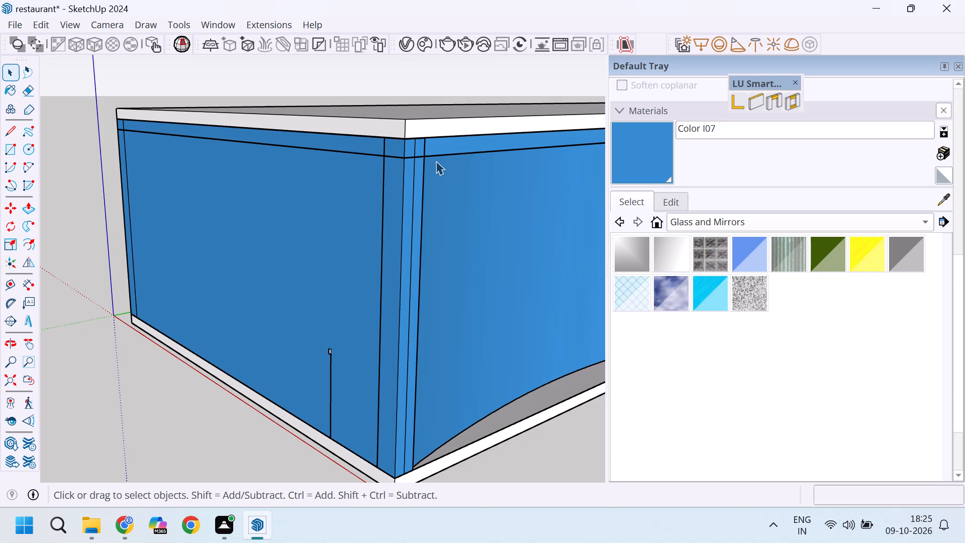
{"action": "scroll", "coordinate": [343, 158], "scroll_direction": "down", "scroll_amount": 3}
{"action": "middle_click_drag", "start_coordinate": [377, 209], "coordinate": [414, 217]}
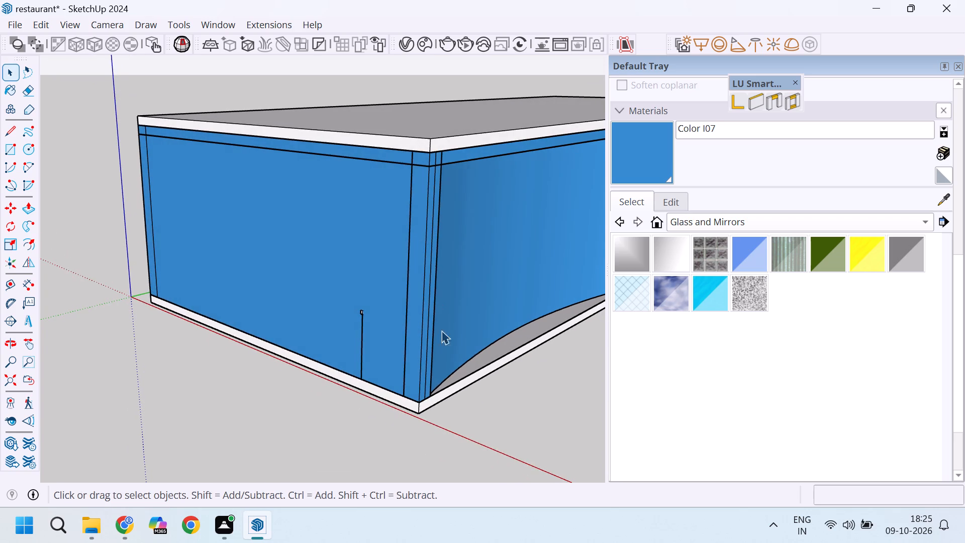
{"action": "scroll", "coordinate": [425, 327], "scroll_direction": "down", "scroll_amount": 6}
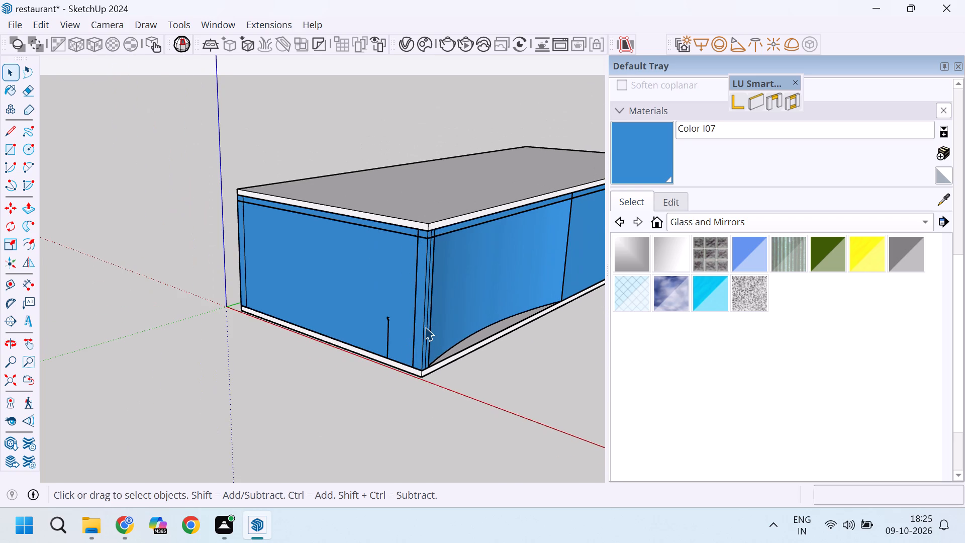
{"action": "scroll", "coordinate": [414, 274], "scroll_direction": "down", "scroll_amount": 3}
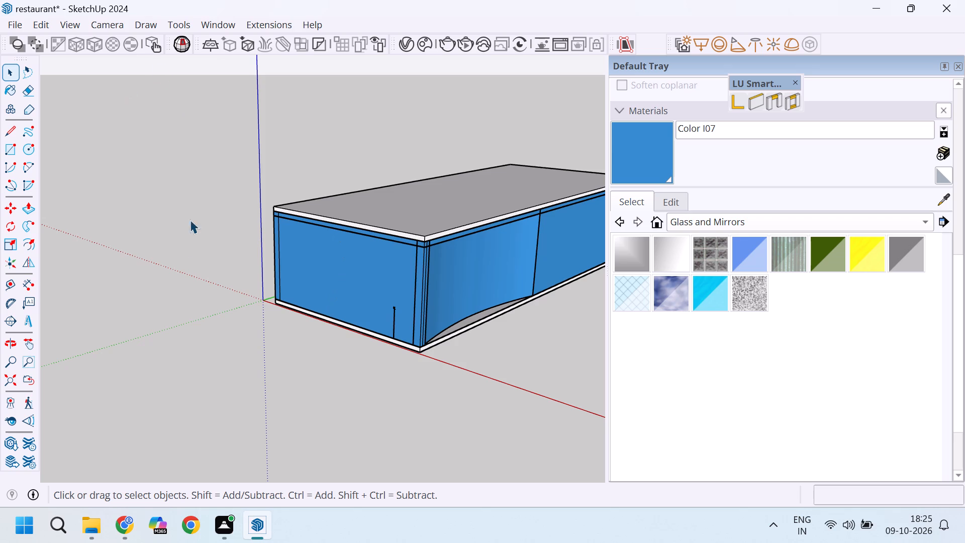
{"action": "scroll", "coordinate": [316, 280], "scroll_direction": "down", "scroll_amount": 6}
{"action": "middle_click_drag", "start_coordinate": [320, 295], "coordinate": [412, 303]}
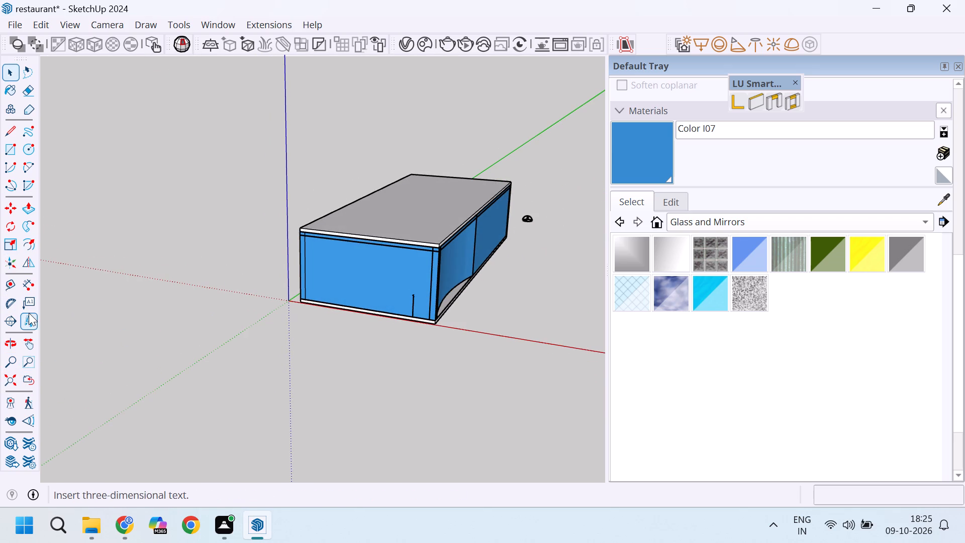
{"action": "left_click", "coordinate": [13, 318]}
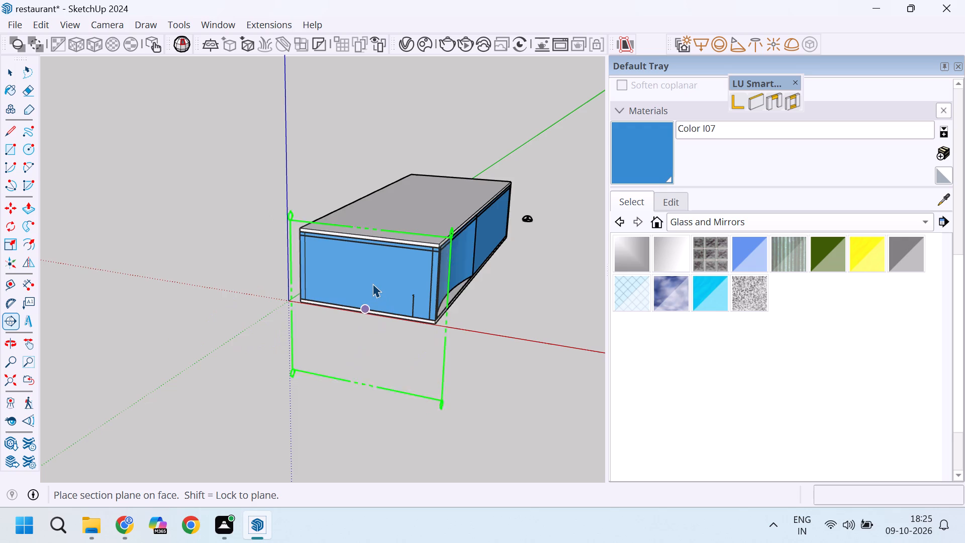
{"action": "scroll", "coordinate": [371, 279], "scroll_direction": "up", "scroll_amount": 5}
{"action": "left_click", "coordinate": [371, 279]}
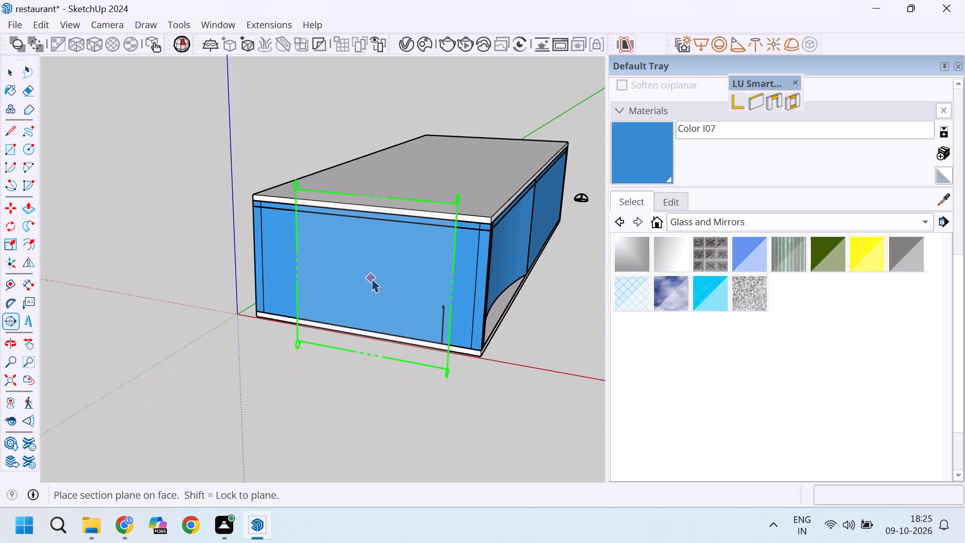
{"action": "left_click", "coordinate": [533, 298]}
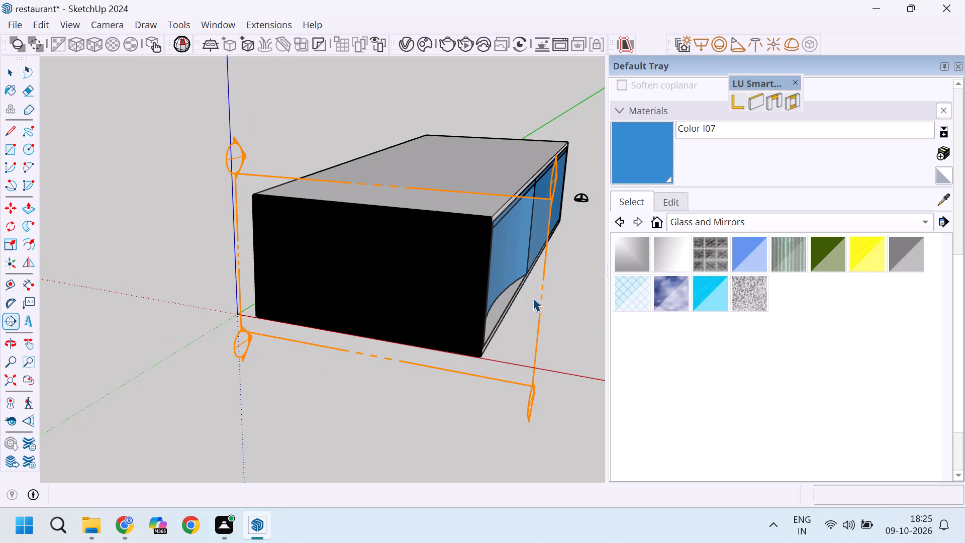
Copy the section plane inward from the front wall so that it cuts through the dining area.
{"action": "key", "text": "m"}
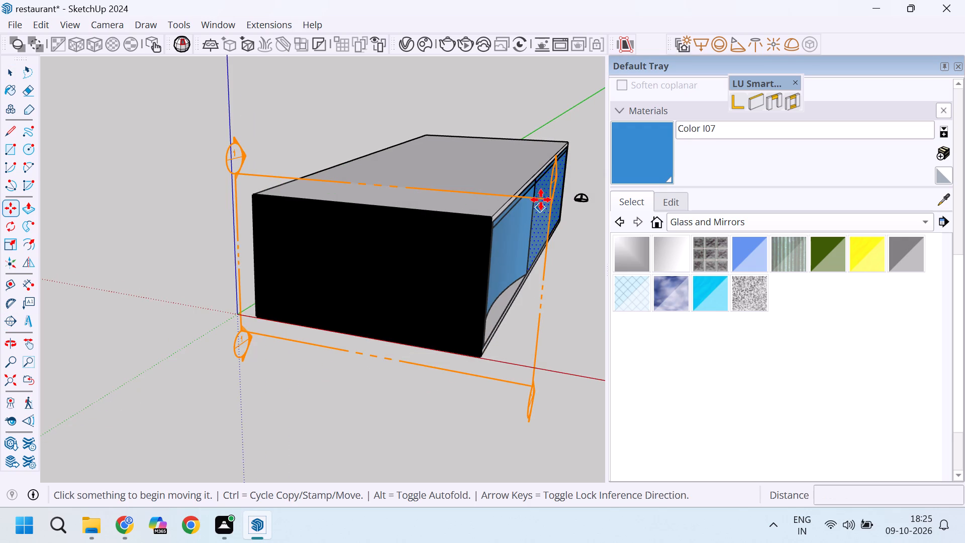
{"action": "scroll", "coordinate": [550, 195], "scroll_direction": "up", "scroll_amount": 6}
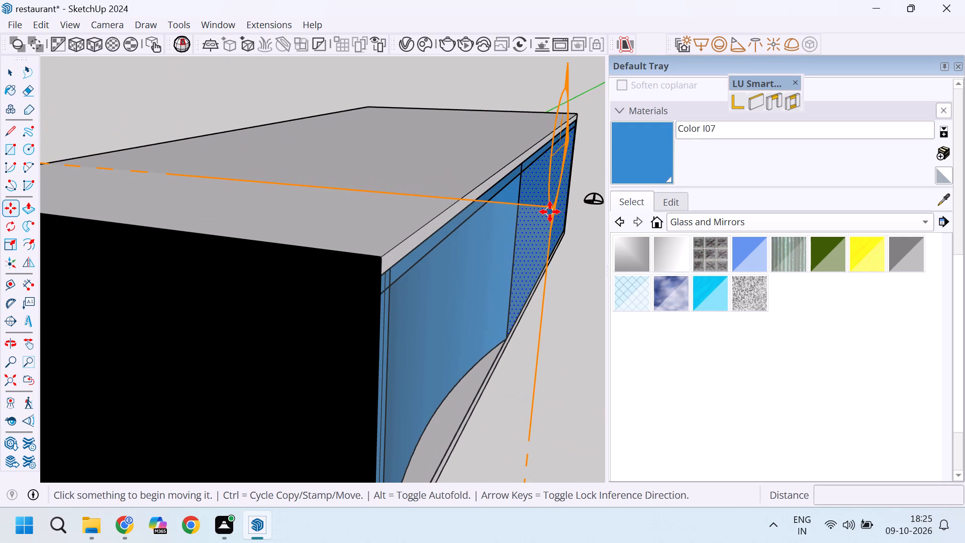
{"action": "scroll", "coordinate": [550, 212], "scroll_direction": "down", "scroll_amount": 5}
{"action": "key", "text": "space"}
{"action": "left_click", "coordinate": [544, 210]}
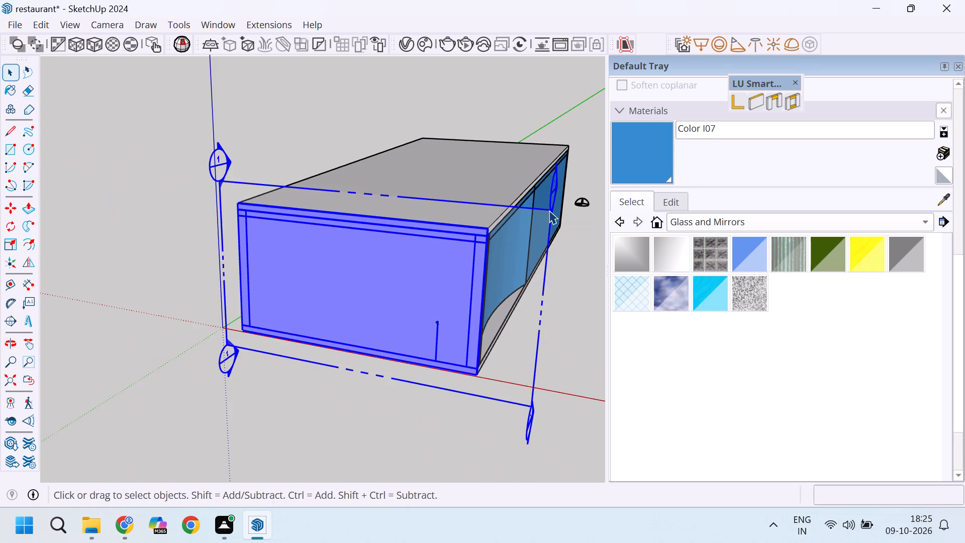
{"action": "key", "text": "m"}
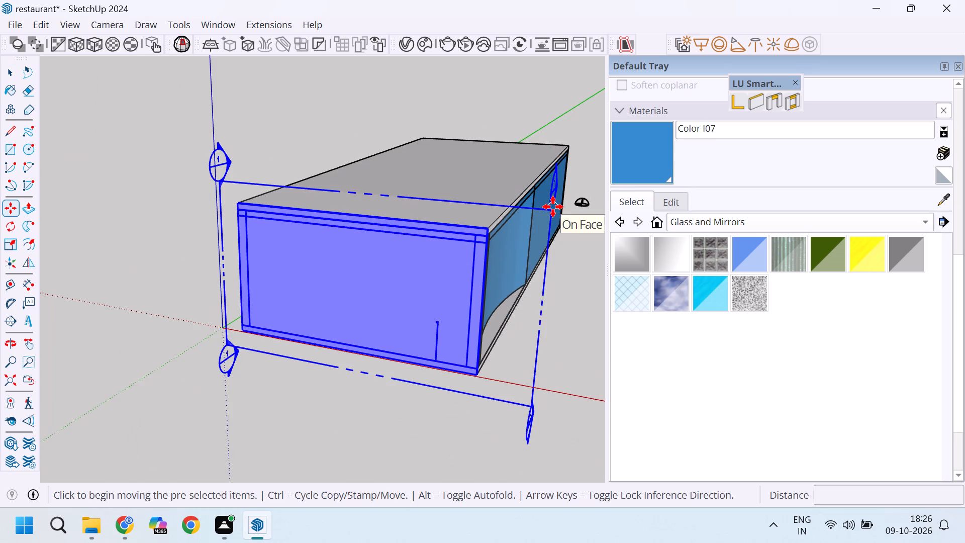
{"action": "scroll", "coordinate": [551, 207], "scroll_direction": "up", "scroll_amount": 16}
{"action": "scroll", "coordinate": [536, 214], "scroll_direction": "down", "scroll_amount": 6}
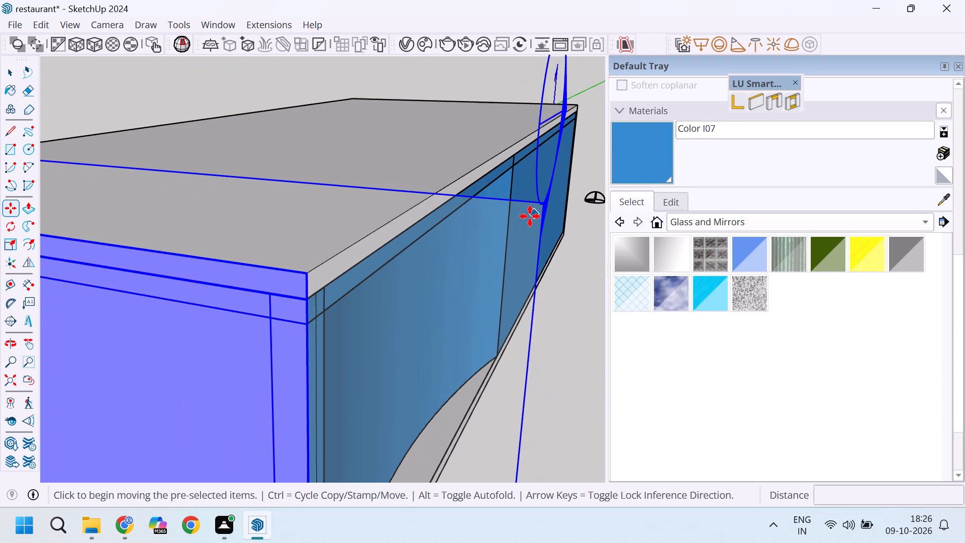
{"action": "scroll", "coordinate": [520, 216], "scroll_direction": "down", "scroll_amount": 4}
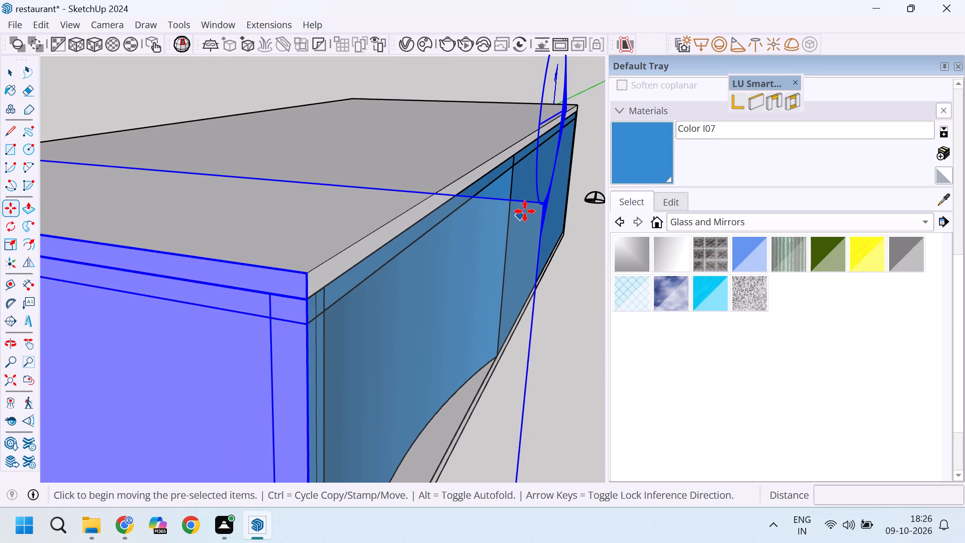
{"action": "left_click", "coordinate": [533, 207]}
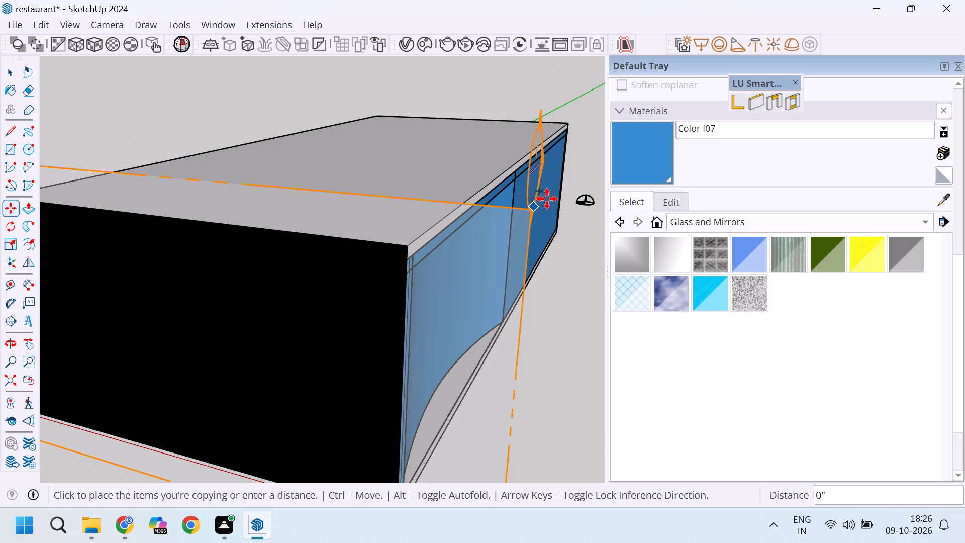
{"action": "left_click", "coordinate": [552, 194]}
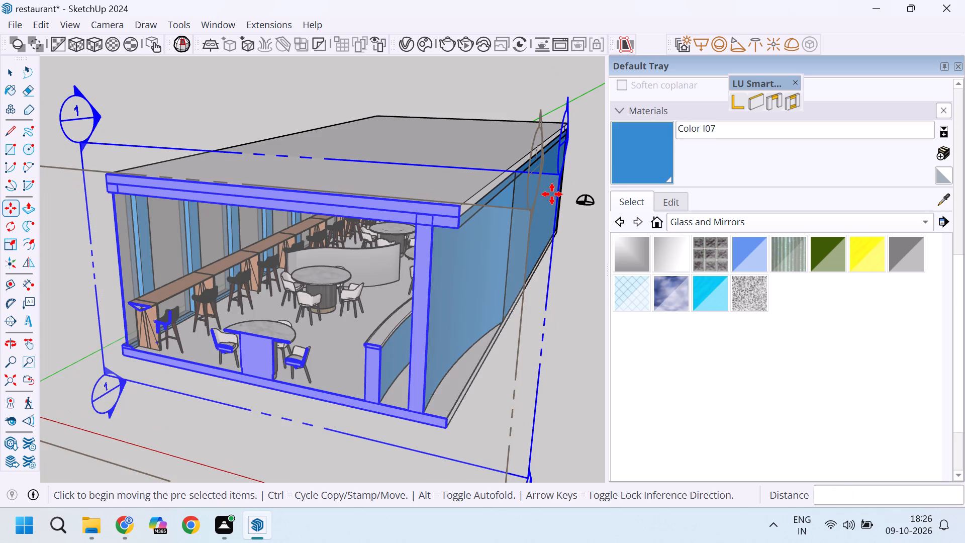
Move the copied section plane about 6' 9/16" back toward the front wall.
{"action": "left_click_drag", "start_coordinate": [552, 194], "coordinate": [539, 208]}
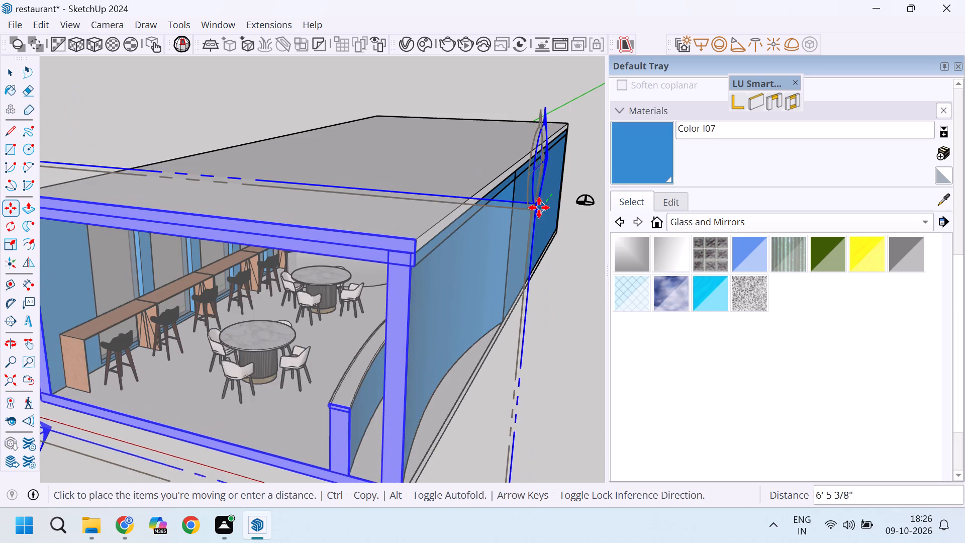
{"action": "left_click_drag", "start_coordinate": [539, 208], "coordinate": [542, 206]}
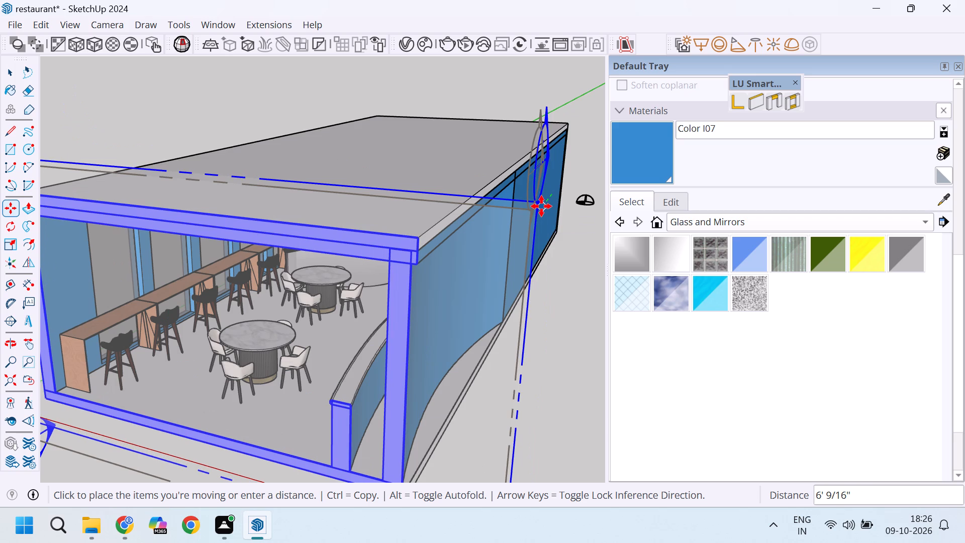
{"action": "left_click", "coordinate": [541, 206]}
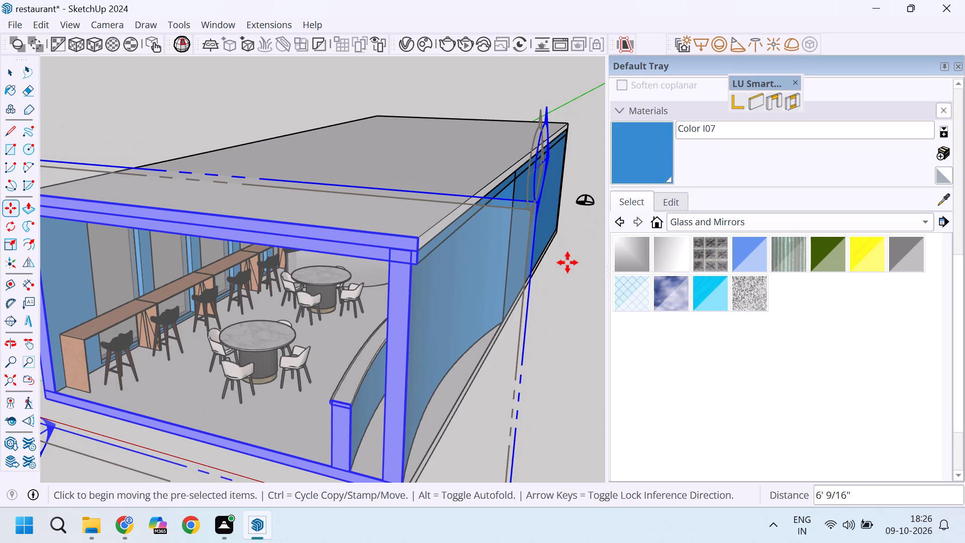
Examine the sectioned dining interior from the front of the building.
{"action": "key", "text": "space"}
{"action": "left_click", "coordinate": [561, 271]}
{"action": "scroll", "coordinate": [561, 271], "scroll_direction": "down", "scroll_amount": 4}
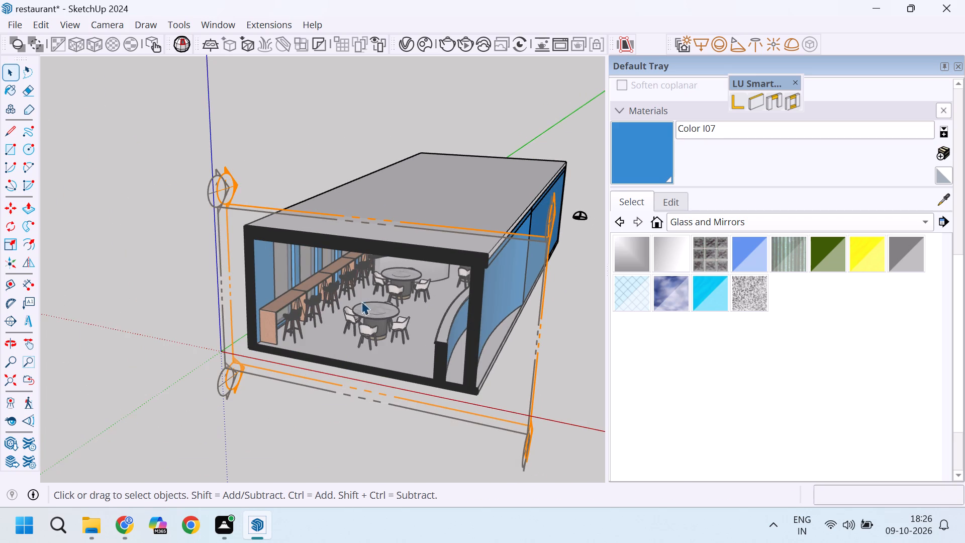
{"action": "middle_click_drag", "start_coordinate": [391, 302], "coordinate": [430, 263]}
{"action": "left_click", "coordinate": [515, 134]}
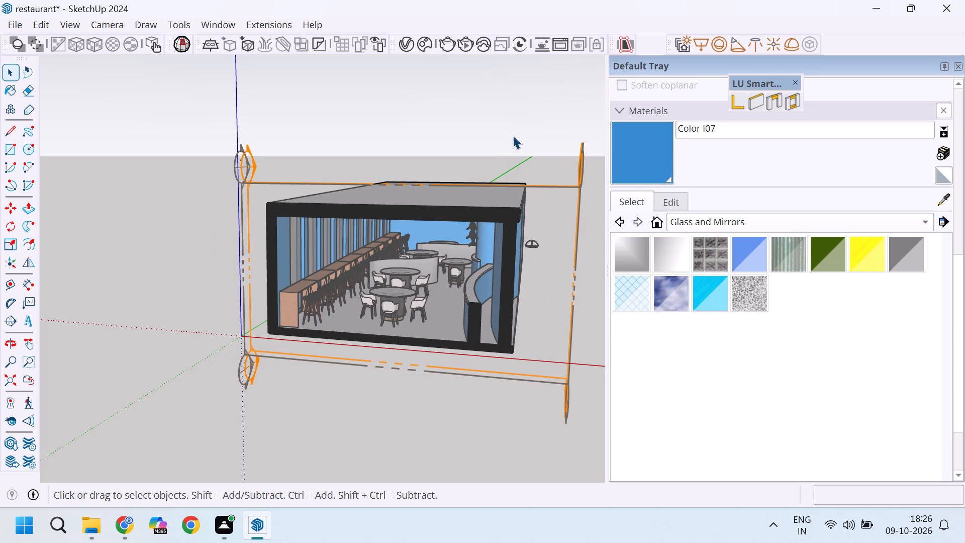
{"action": "middle_click_drag", "start_coordinate": [499, 290], "coordinate": [527, 265]}
{"action": "scroll", "coordinate": [297, 233], "scroll_direction": "down", "scroll_amount": 1}
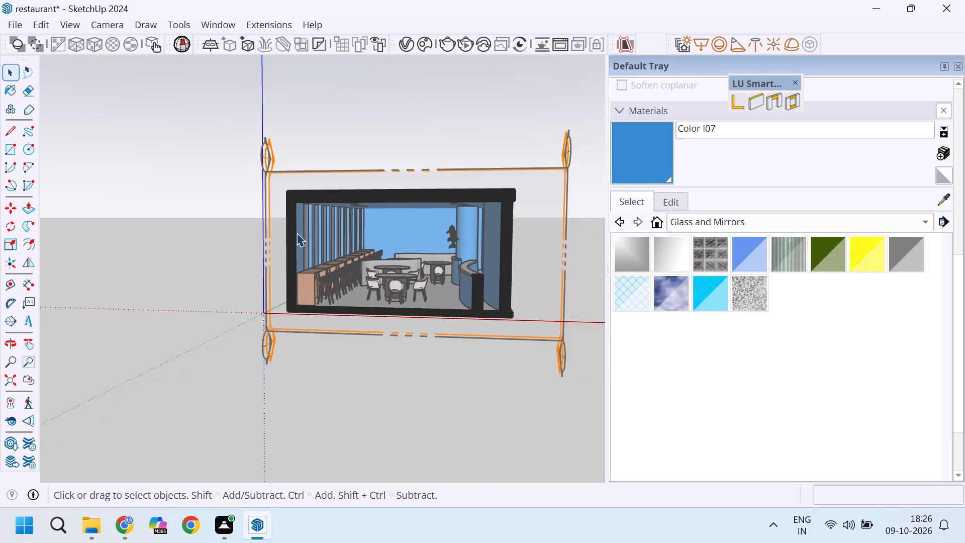
Delete the original inactive section plane on the front wall's outer face, keeping only the copied active one.
{"action": "scroll", "coordinate": [295, 152], "scroll_direction": "up", "scroll_amount": 3}
{"action": "scroll", "coordinate": [244, 167], "scroll_direction": "up", "scroll_amount": 6}
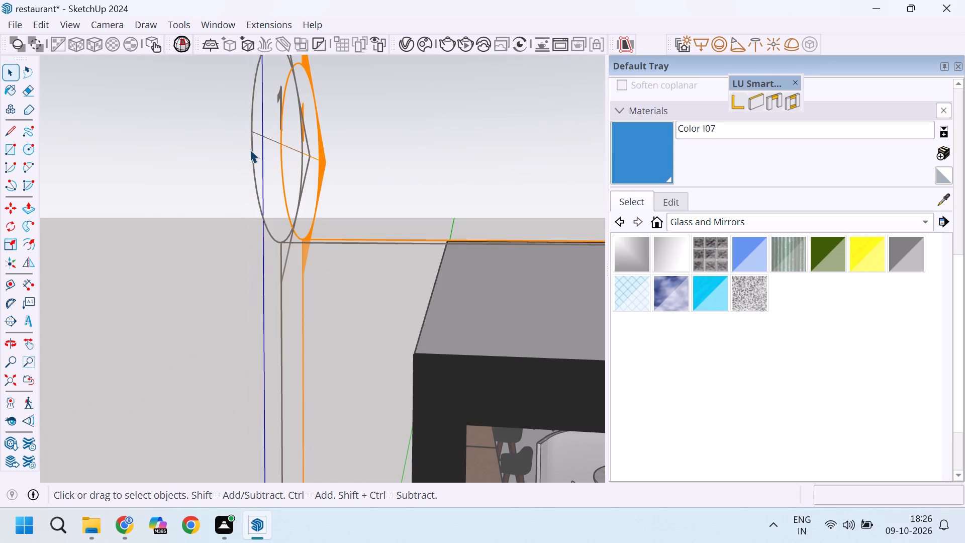
{"action": "left_click", "coordinate": [250, 149]}
{"action": "left_click", "coordinate": [250, 152]}
{"action": "scroll", "coordinate": [239, 163], "scroll_direction": "down", "scroll_amount": 10}
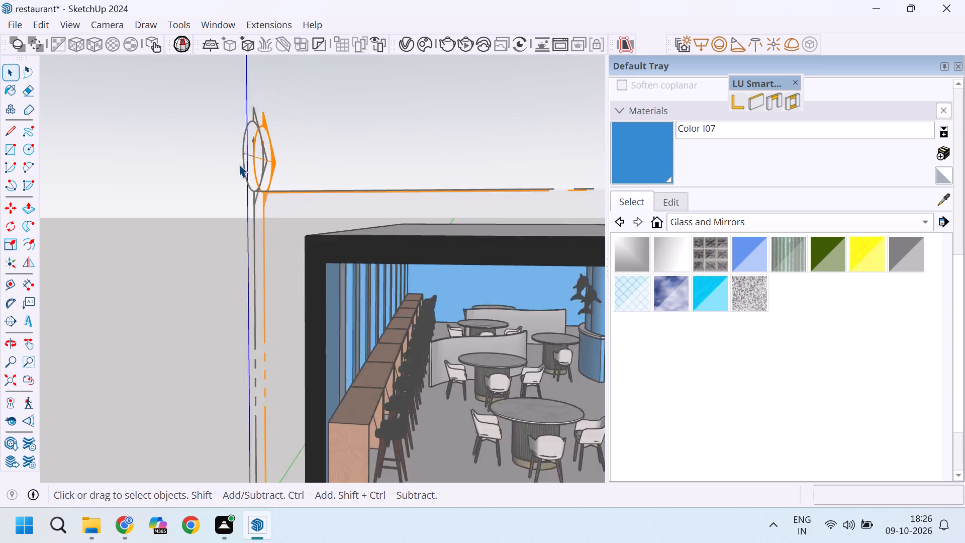
{"action": "scroll", "coordinate": [239, 164], "scroll_direction": "down", "scroll_amount": 2}
{"action": "middle_click_drag", "start_coordinate": [406, 202], "coordinate": [360, 270]}
{"action": "scroll", "coordinate": [168, 394], "scroll_direction": "up", "scroll_amount": 4}
{"action": "scroll", "coordinate": [198, 414], "scroll_direction": "down", "scroll_amount": 5}
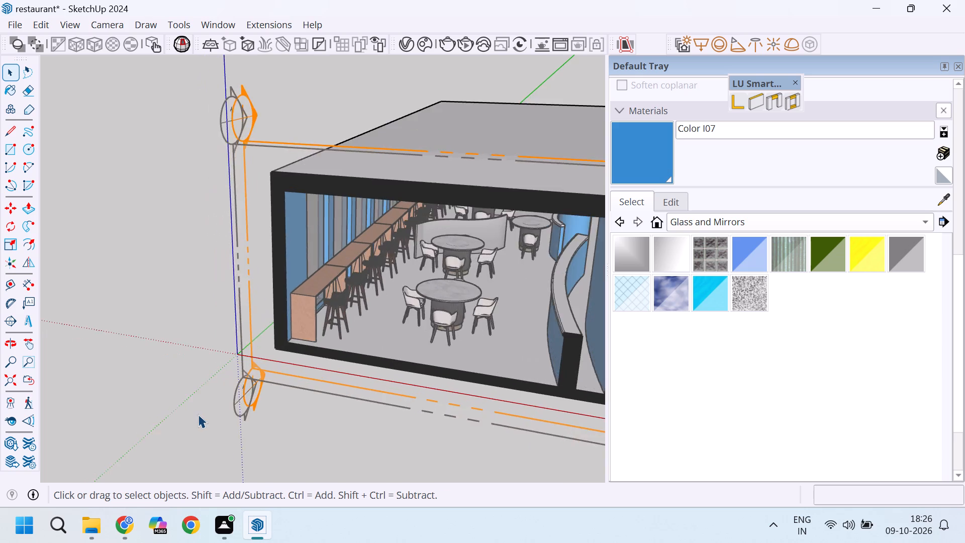
{"action": "left_click", "coordinate": [145, 341]}
{"action": "scroll", "coordinate": [591, 204], "scroll_direction": "up", "scroll_amount": 6}
{"action": "scroll", "coordinate": [517, 269], "scroll_direction": "down", "scroll_amount": 5}
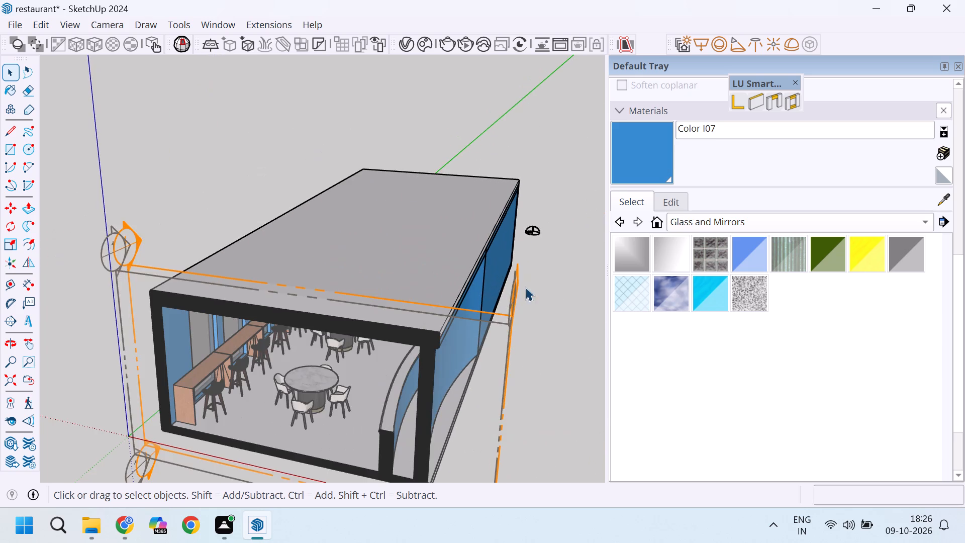
{"action": "scroll", "coordinate": [500, 299], "scroll_direction": "up", "scroll_amount": 8}
{"action": "scroll", "coordinate": [528, 286], "scroll_direction": "down", "scroll_amount": 10}
{"action": "scroll", "coordinate": [539, 286], "scroll_direction": "up", "scroll_amount": 1}
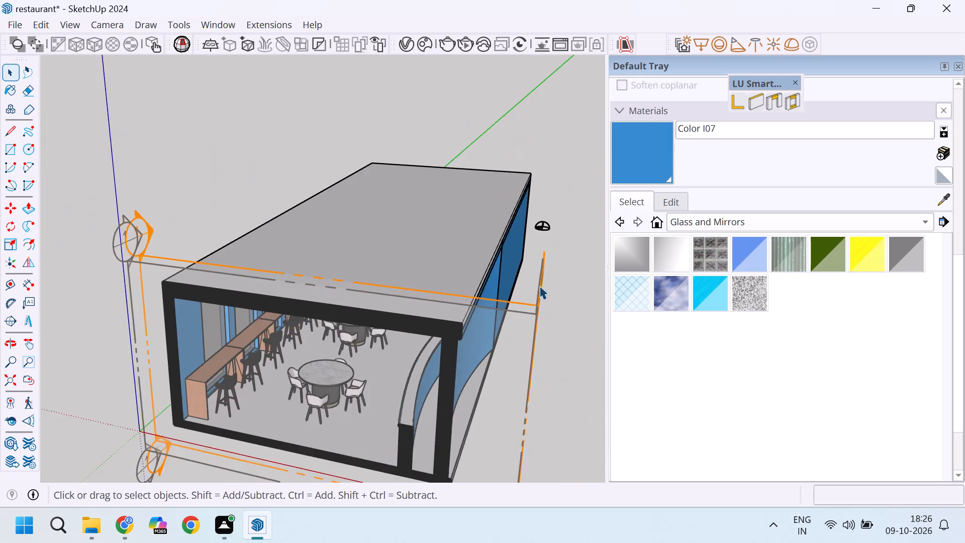
{"action": "middle_click_drag", "start_coordinate": [535, 287], "coordinate": [518, 291]}
{"action": "scroll", "coordinate": [507, 296], "scroll_direction": "up", "scroll_amount": 3}
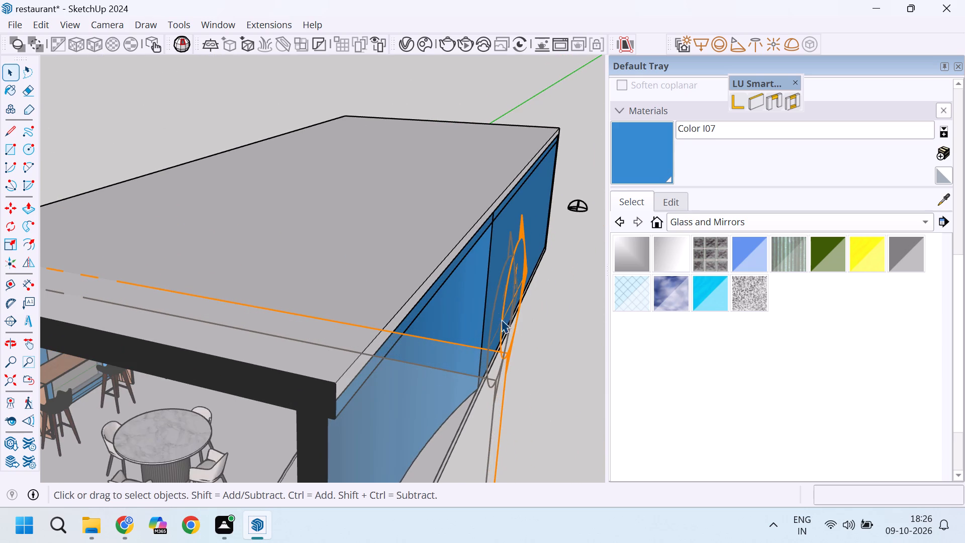
{"action": "left_click", "coordinate": [497, 328]}
{"action": "scroll", "coordinate": [489, 319], "scroll_direction": "down", "scroll_amount": 3}
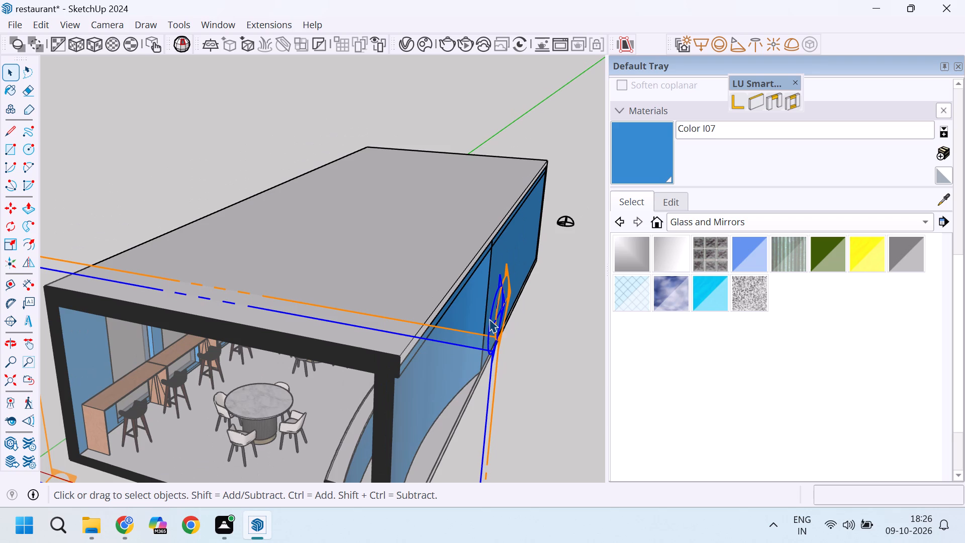
{"action": "key", "text": "Delete"}
{"action": "scroll", "coordinate": [489, 319], "scroll_direction": "down", "scroll_amount": 5}
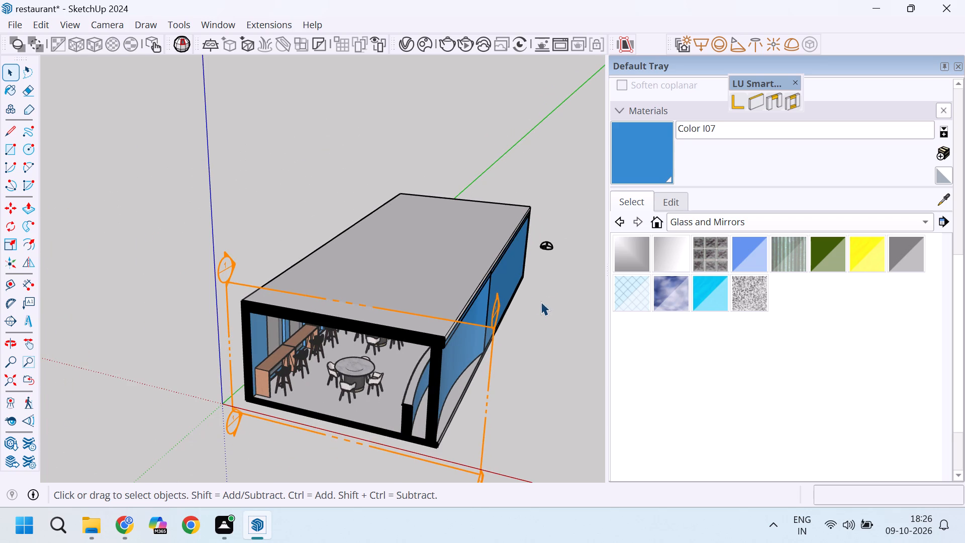
{"action": "left_click", "coordinate": [544, 304]}
Start an interactive V-Ray render of the sectioned restaurant.
{"action": "left_click", "coordinate": [464, 44]}
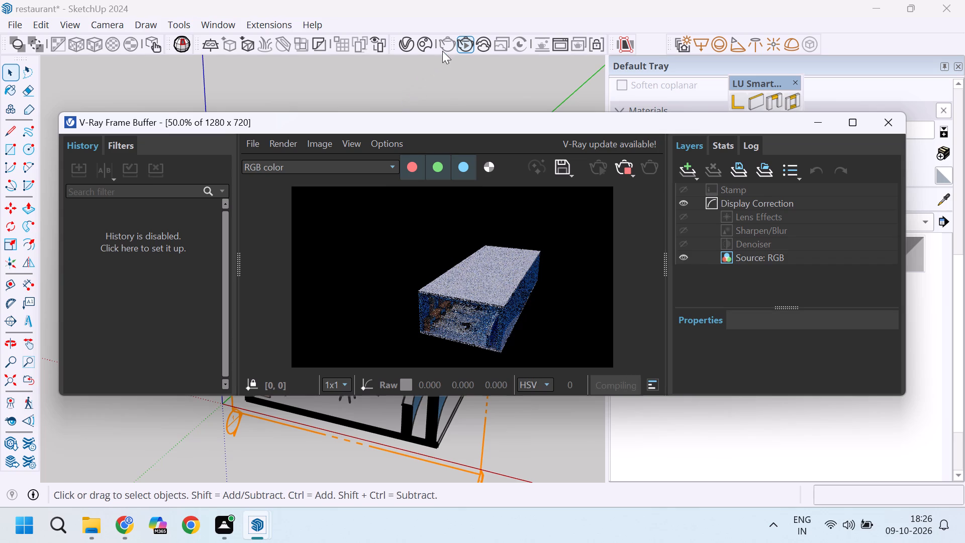
In the V-Ray Asset Editor, disable Affect Light and enable Camera Rays Only for the Section 1 clipper.
{"action": "left_click", "coordinate": [413, 45]}
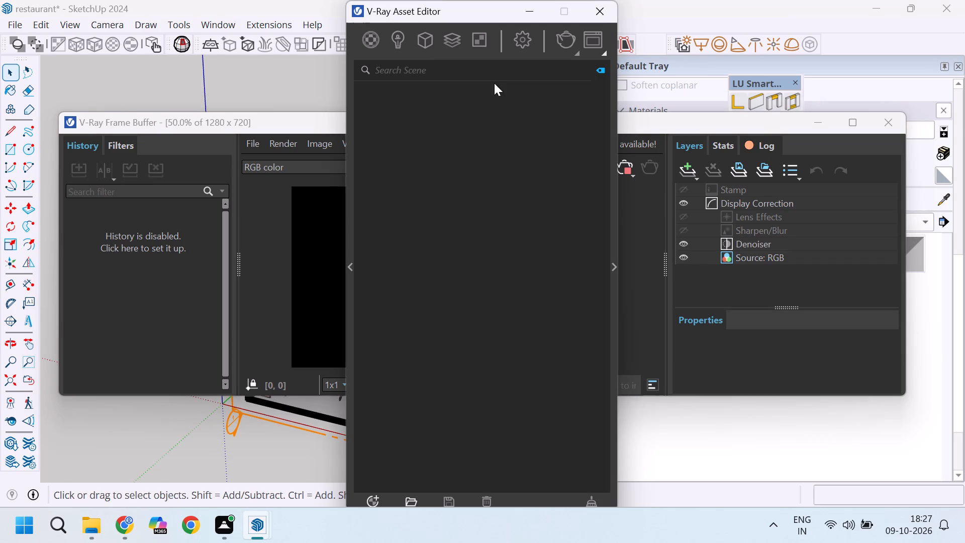
{"action": "left_click", "coordinate": [405, 45]}
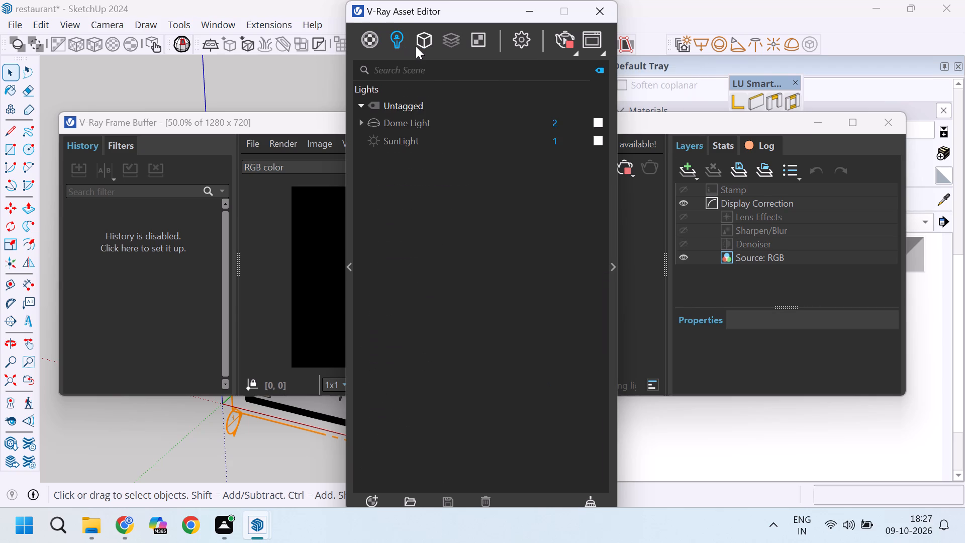
{"action": "left_click", "coordinate": [416, 46]}
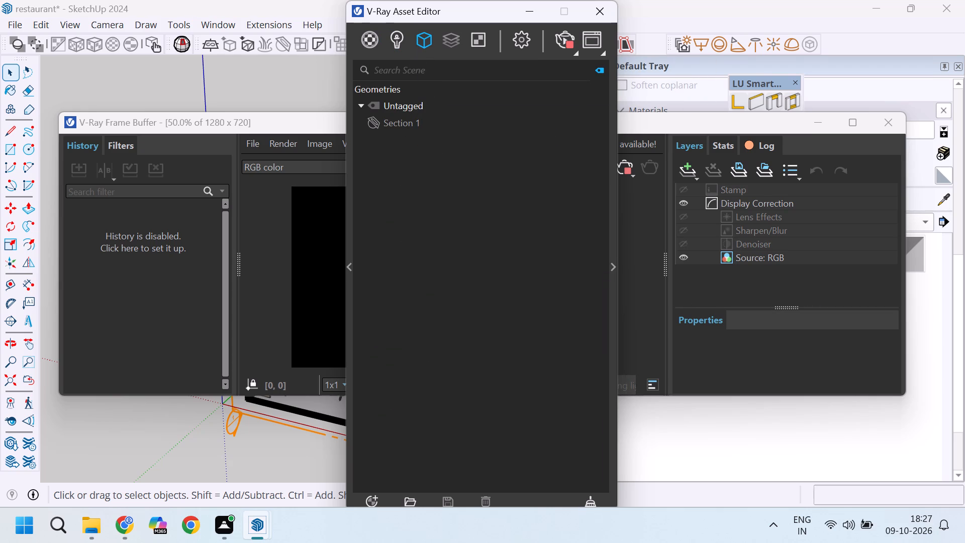
{"action": "left_click", "coordinate": [426, 120]}
{"action": "left_click", "coordinate": [615, 269]}
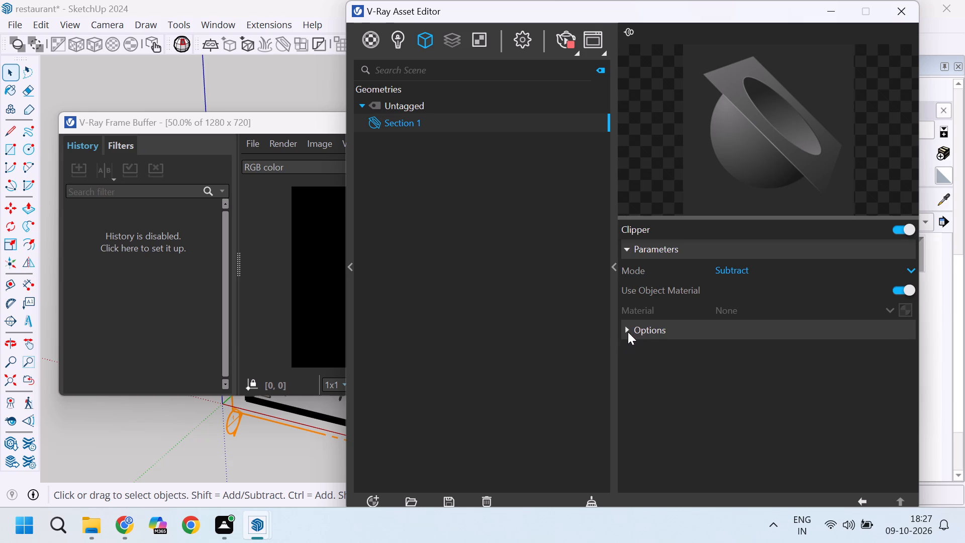
{"action": "left_click", "coordinate": [627, 329]}
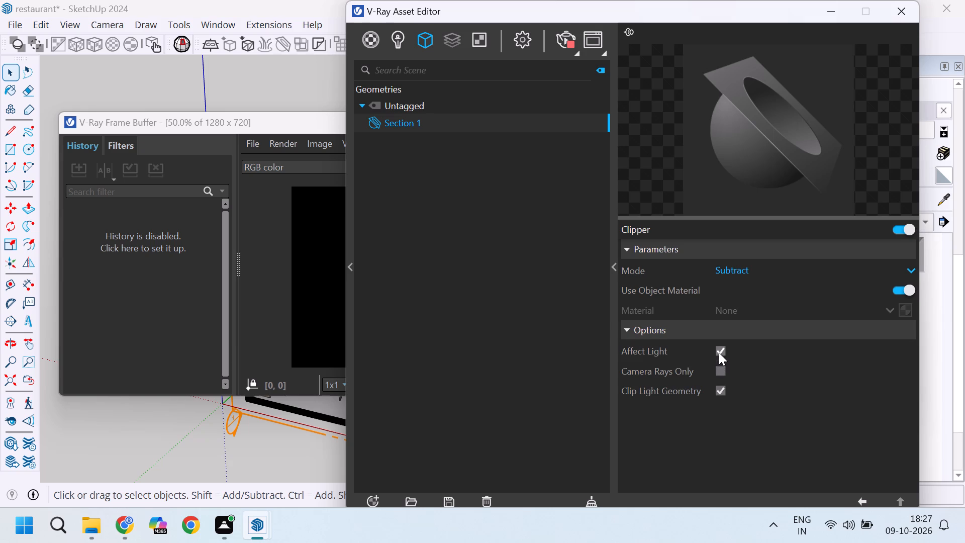
{"action": "left_click", "coordinate": [719, 352]}
{"action": "left_click", "coordinate": [722, 370]}
{"action": "left_click_drag", "start_coordinate": [716, 5], "coordinate": [900, 246]}
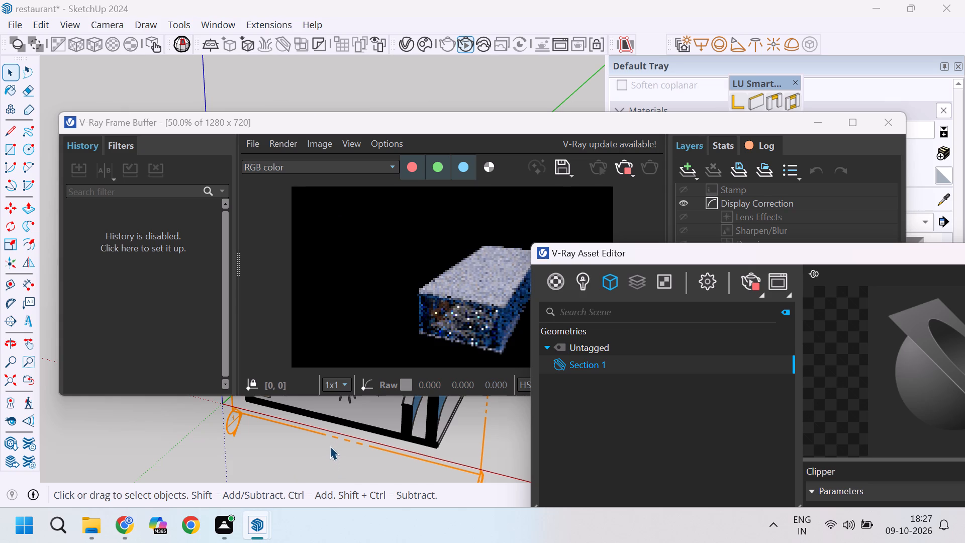
Examine the restaurant interior in the live render, looking through the section cut toward the far wall.
{"action": "scroll", "coordinate": [332, 440], "scroll_direction": "up", "scroll_amount": 3}
{"action": "middle_click_drag", "start_coordinate": [332, 440], "coordinate": [447, 396]}
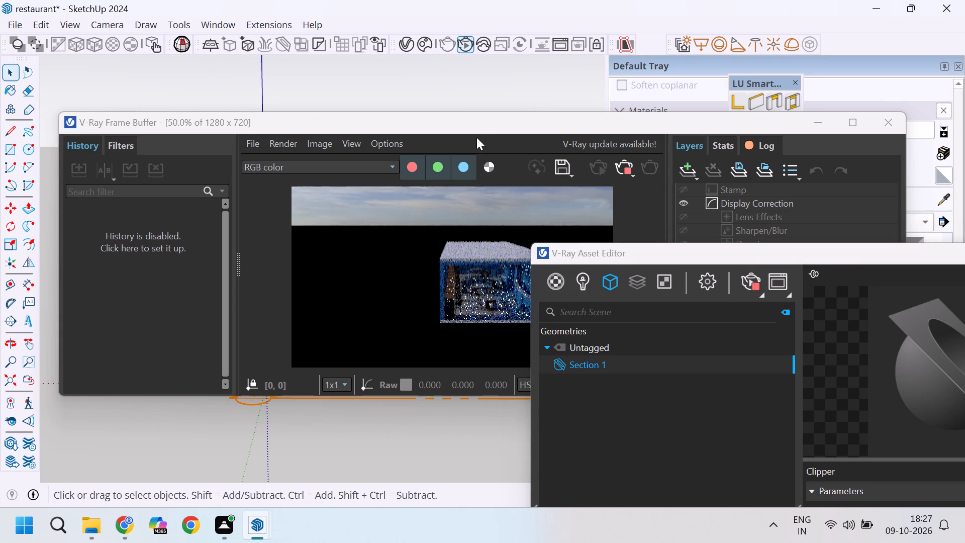
{"action": "left_click_drag", "start_coordinate": [474, 130], "coordinate": [350, 270]}
{"action": "scroll", "coordinate": [382, 152], "scroll_direction": "down", "scroll_amount": 6}
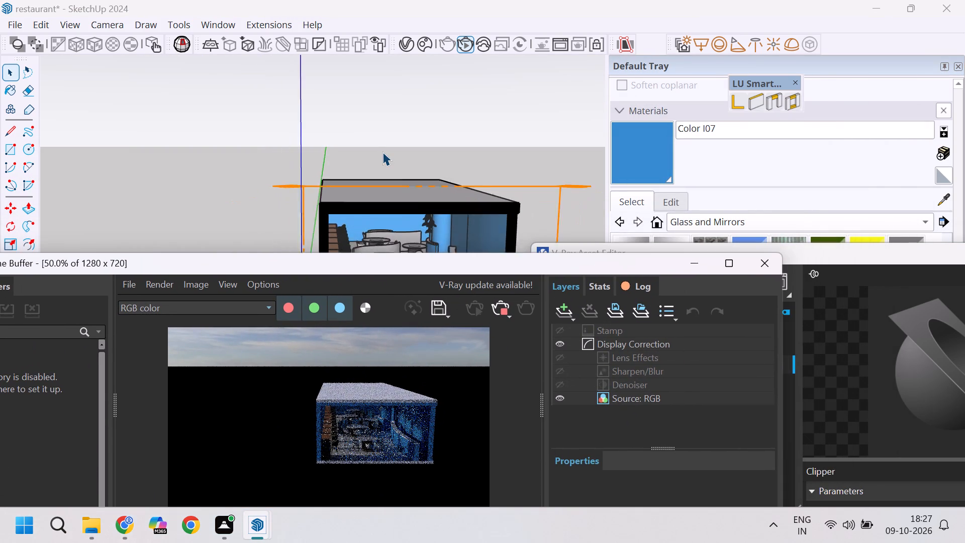
{"action": "scroll", "coordinate": [382, 152], "scroll_direction": "down", "scroll_amount": 4}
{"action": "scroll", "coordinate": [410, 221], "scroll_direction": "up", "scroll_amount": 5}
{"action": "middle_click_drag", "start_coordinate": [406, 222], "coordinate": [394, 194]}
{"action": "scroll", "coordinate": [385, 172], "scroll_direction": "up", "scroll_amount": 4}
{"action": "scroll", "coordinate": [391, 187], "scroll_direction": "down", "scroll_amount": 1}
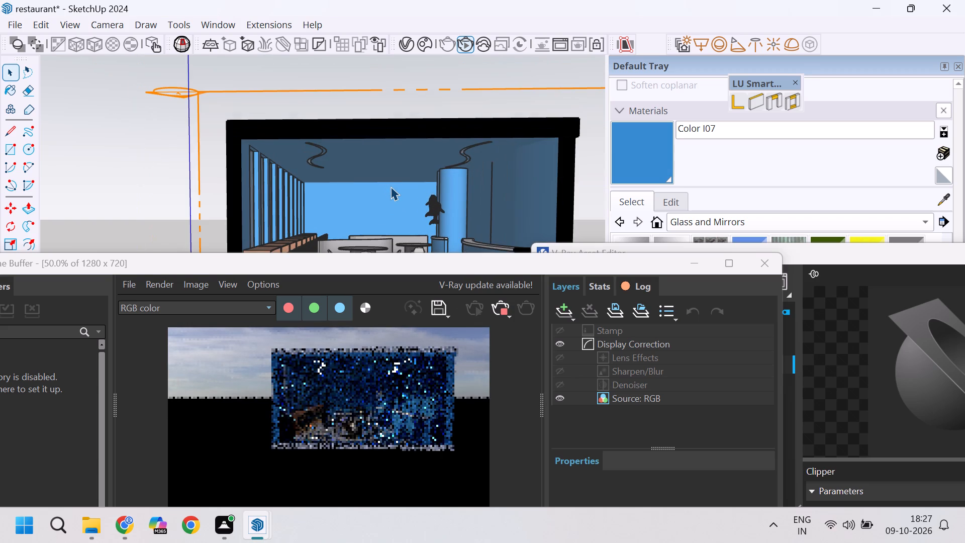
{"action": "scroll", "coordinate": [391, 187], "scroll_direction": "up", "scroll_amount": 3}
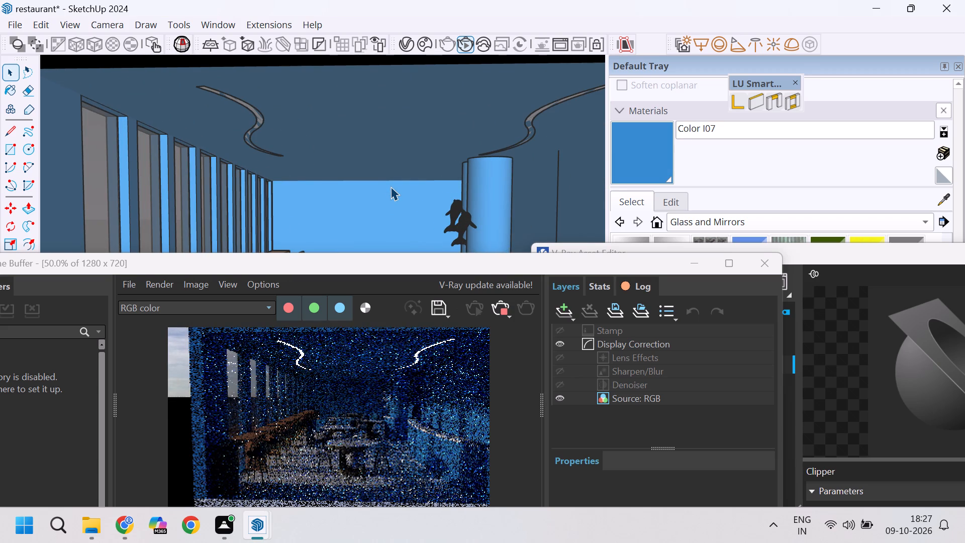
{"action": "scroll", "coordinate": [391, 187], "scroll_direction": "down", "scroll_amount": 3}
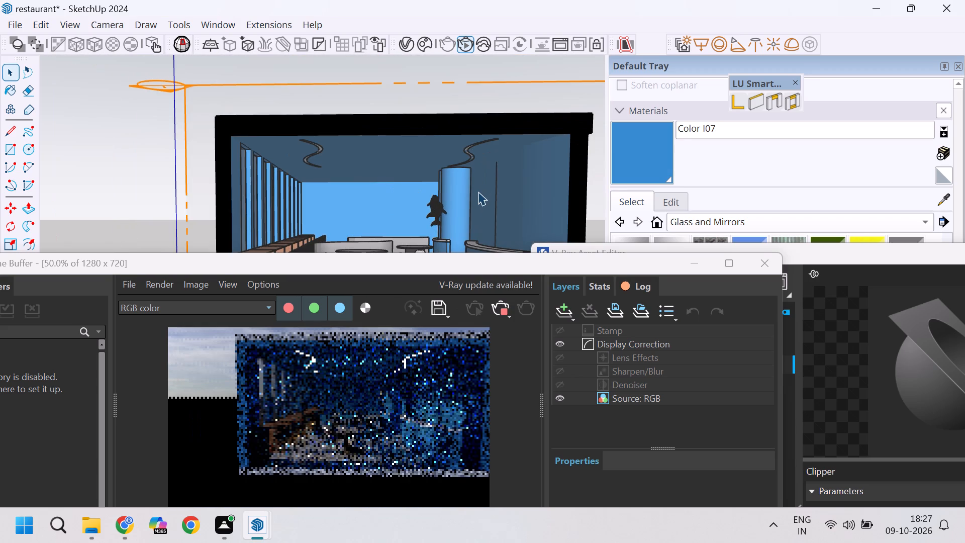
{"action": "scroll", "coordinate": [478, 192], "scroll_direction": "up", "scroll_amount": 4}
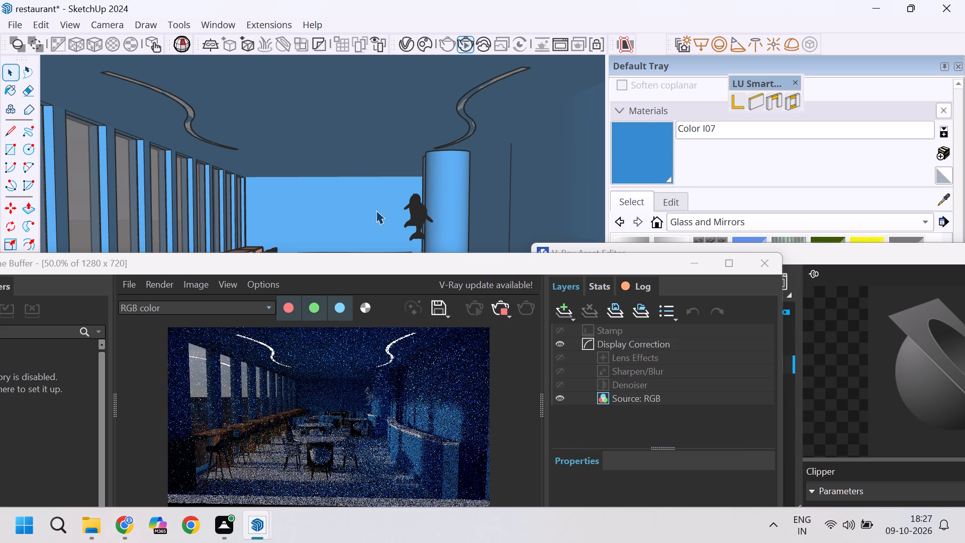
Disable Clip Light Geometry for the Section 1 clipper and rearrange the V-Ray windows so the live render stays visible.
{"action": "left_click_drag", "start_coordinate": [890, 253], "coordinate": [771, 55]}
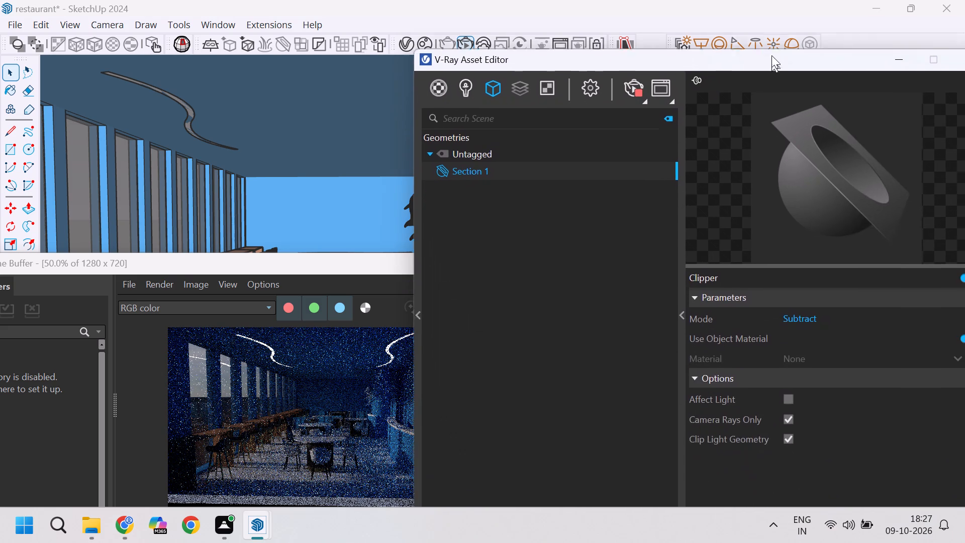
{"action": "left_click_drag", "start_coordinate": [771, 55], "coordinate": [770, 37]}
{"action": "left_click", "coordinate": [791, 418]}
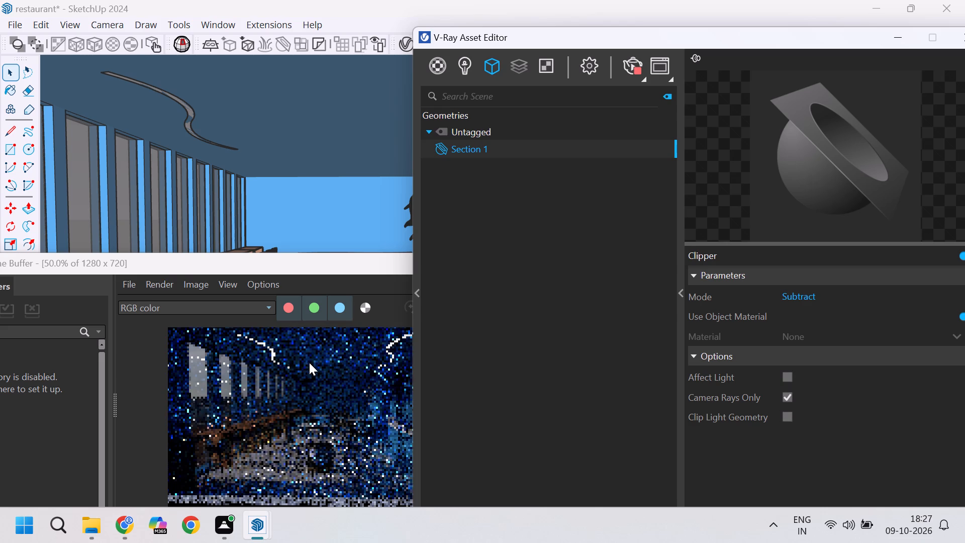
{"action": "left_click_drag", "start_coordinate": [453, 35], "coordinate": [503, 35]}
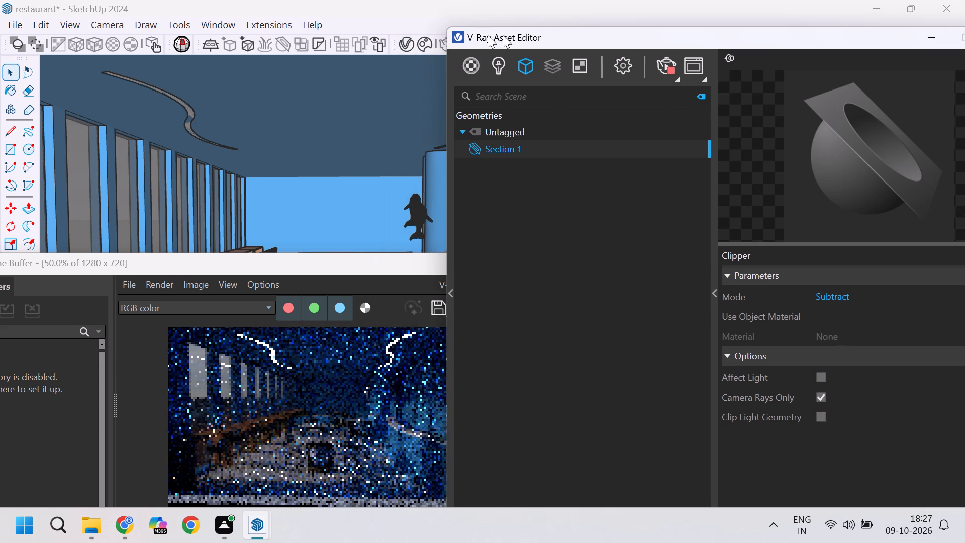
{"action": "left_click_drag", "start_coordinate": [503, 35], "coordinate": [567, 31]}
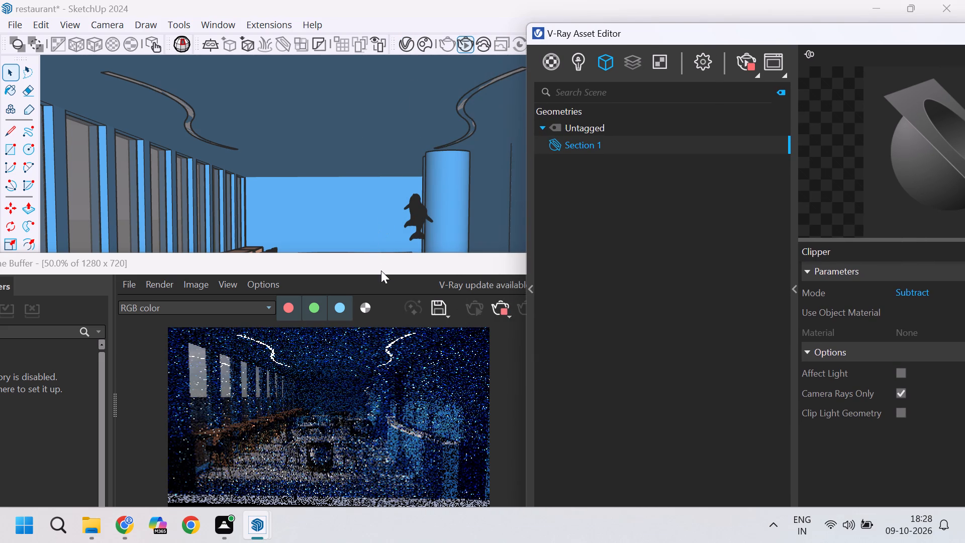
{"action": "left_click_drag", "start_coordinate": [381, 271], "coordinate": [360, 213]}
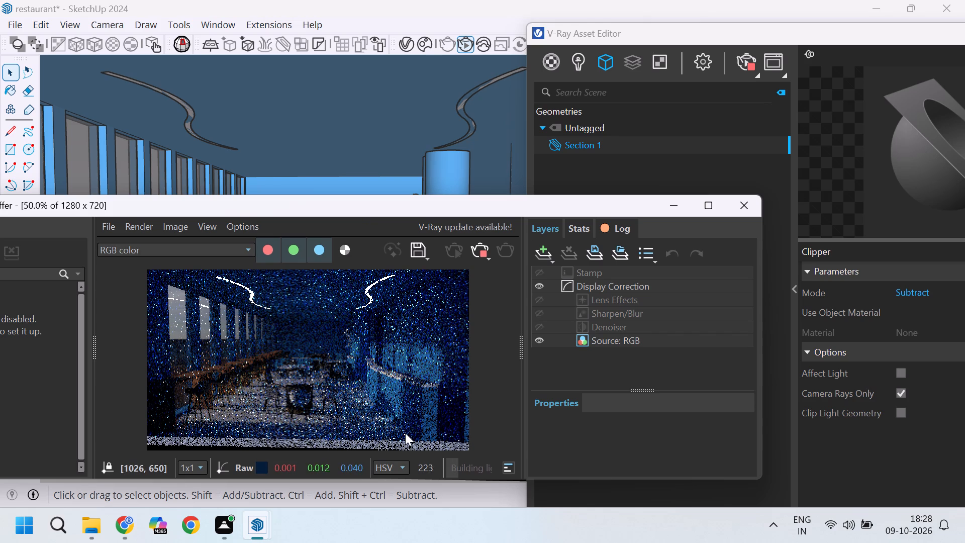
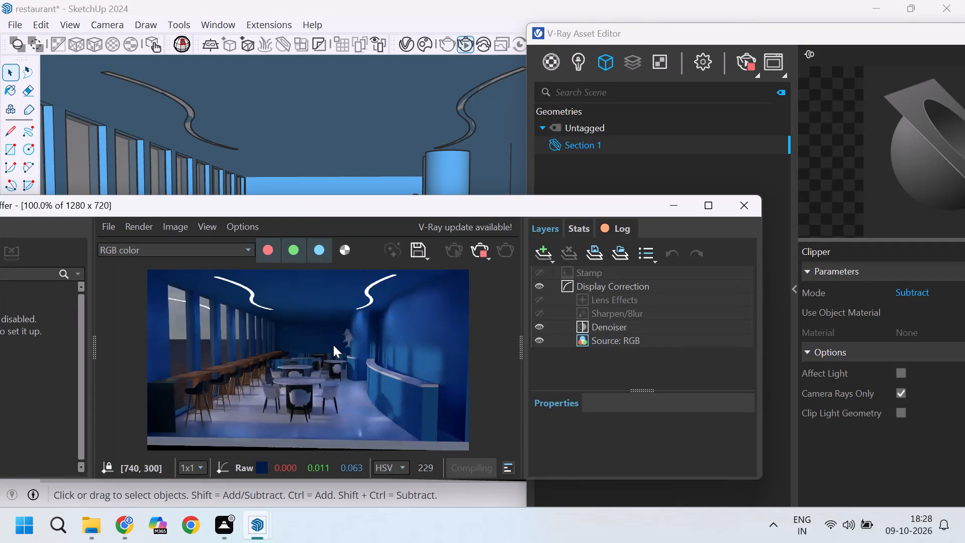
Examine the sectioned restaurant interior in the live V-Ray render, close up and as a whole frame.
{"action": "scroll", "coordinate": [332, 348], "scroll_direction": "down", "scroll_amount": 1}
{"action": "scroll", "coordinate": [246, 361], "scroll_direction": "up", "scroll_amount": 1}
{"action": "scroll", "coordinate": [284, 359], "scroll_direction": "down", "scroll_amount": 1}
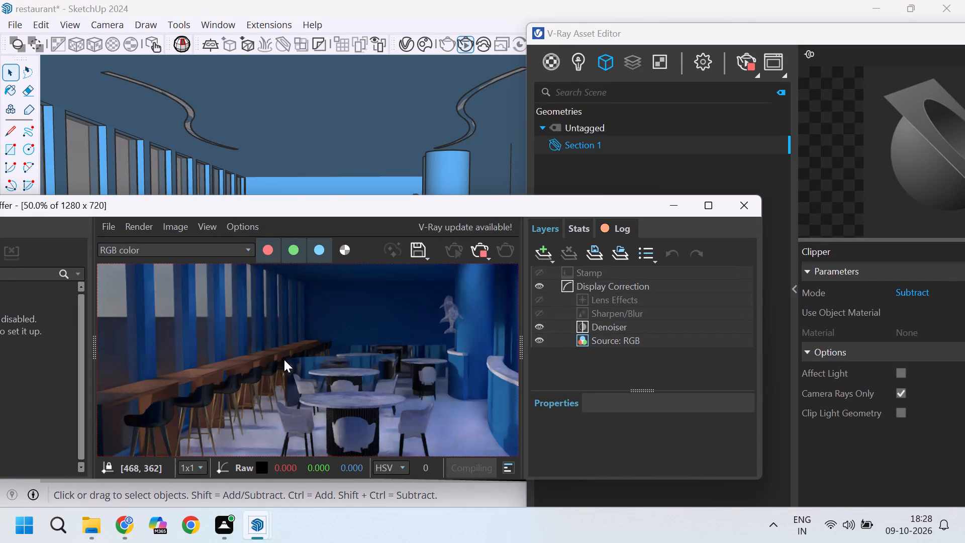
{"action": "scroll", "coordinate": [284, 359], "scroll_direction": "down", "scroll_amount": 1}
{"action": "scroll", "coordinate": [303, 367], "scroll_direction": "up", "scroll_amount": 1}
{"action": "scroll", "coordinate": [338, 338], "scroll_direction": "up", "scroll_amount": 2}
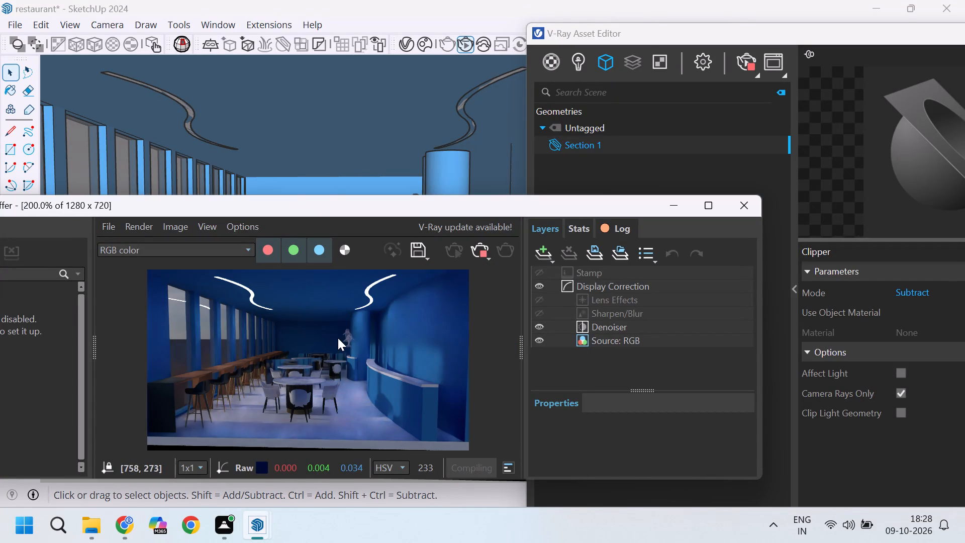
{"action": "scroll", "coordinate": [380, 338], "scroll_direction": "down", "scroll_amount": 2}
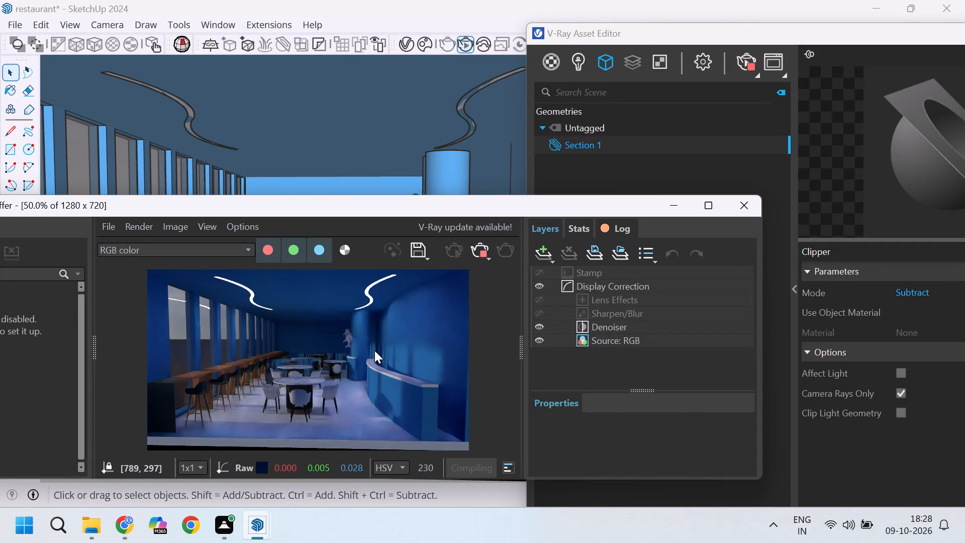
{"action": "scroll", "coordinate": [353, 333], "scroll_direction": "up", "scroll_amount": 1}
{"action": "scroll", "coordinate": [357, 349], "scroll_direction": "down", "scroll_amount": 2}
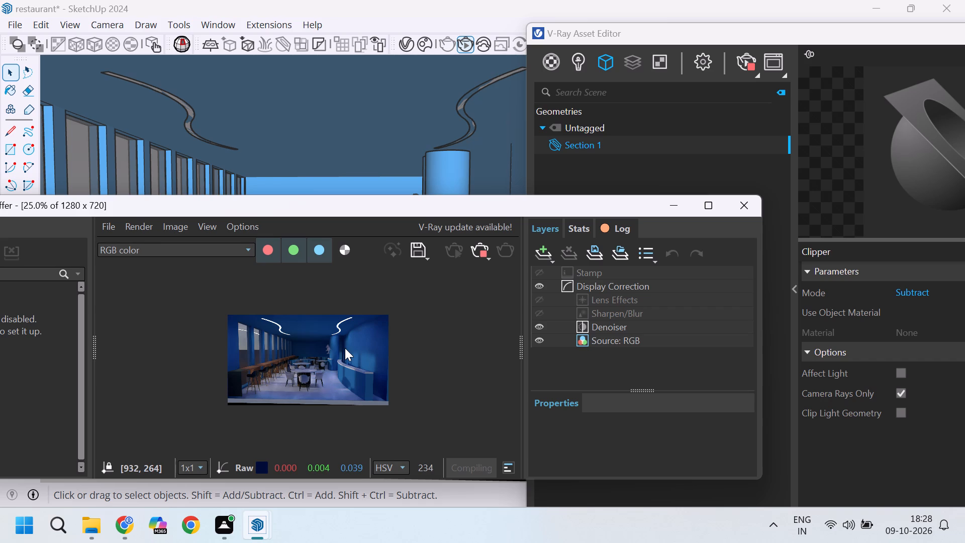
Close the V-Ray Frame Buffer and the V-Ray Asset Editor to return to the model.
{"action": "left_click", "coordinate": [745, 206]}
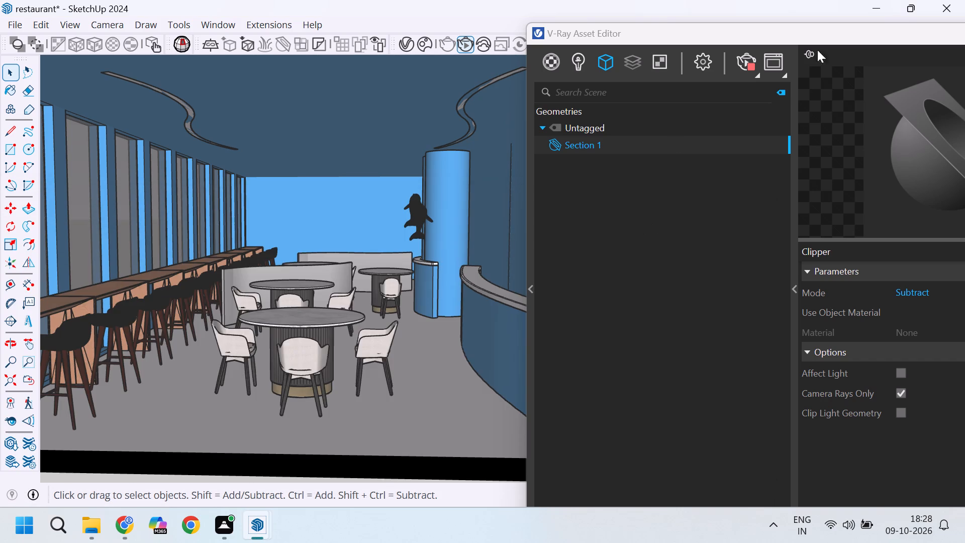
{"action": "left_click_drag", "start_coordinate": [848, 32], "coordinate": [725, 79]}
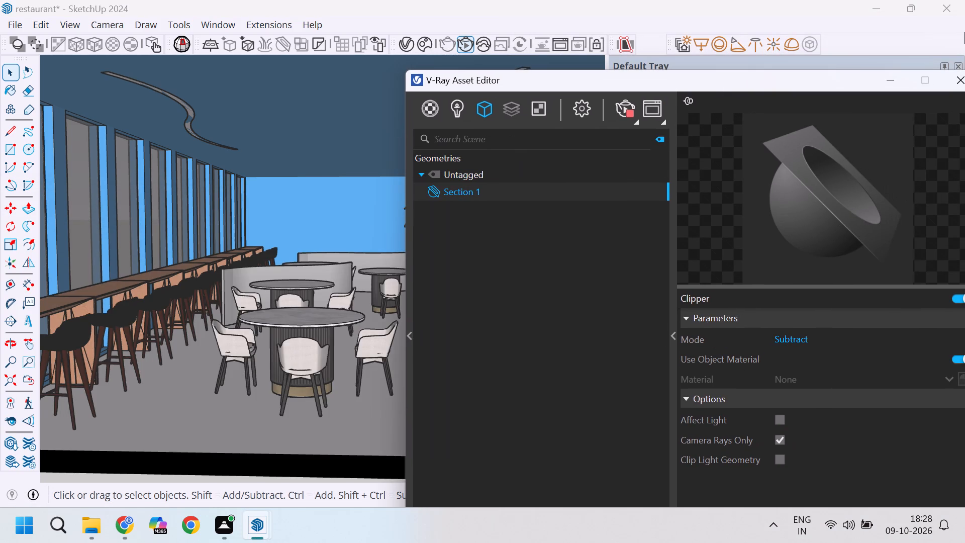
{"action": "left_click", "coordinate": [962, 79]}
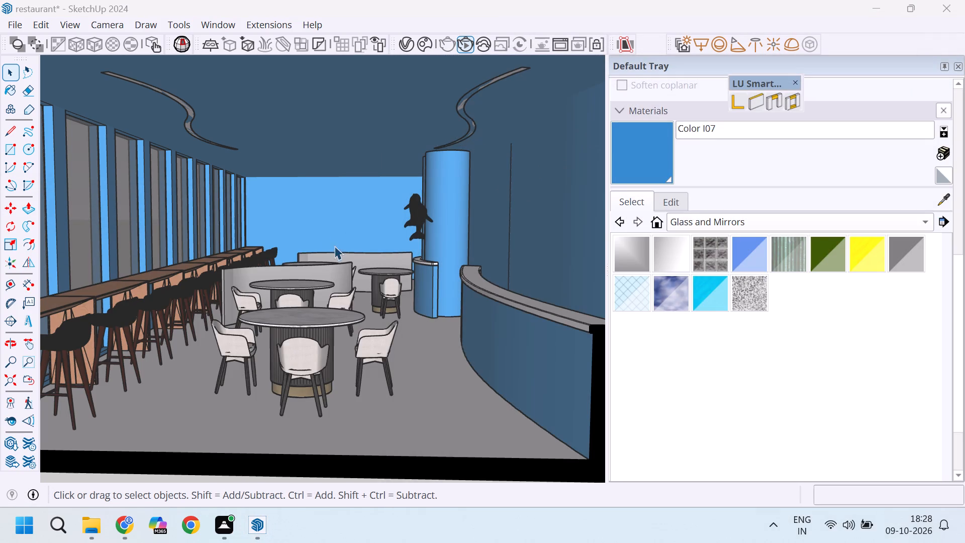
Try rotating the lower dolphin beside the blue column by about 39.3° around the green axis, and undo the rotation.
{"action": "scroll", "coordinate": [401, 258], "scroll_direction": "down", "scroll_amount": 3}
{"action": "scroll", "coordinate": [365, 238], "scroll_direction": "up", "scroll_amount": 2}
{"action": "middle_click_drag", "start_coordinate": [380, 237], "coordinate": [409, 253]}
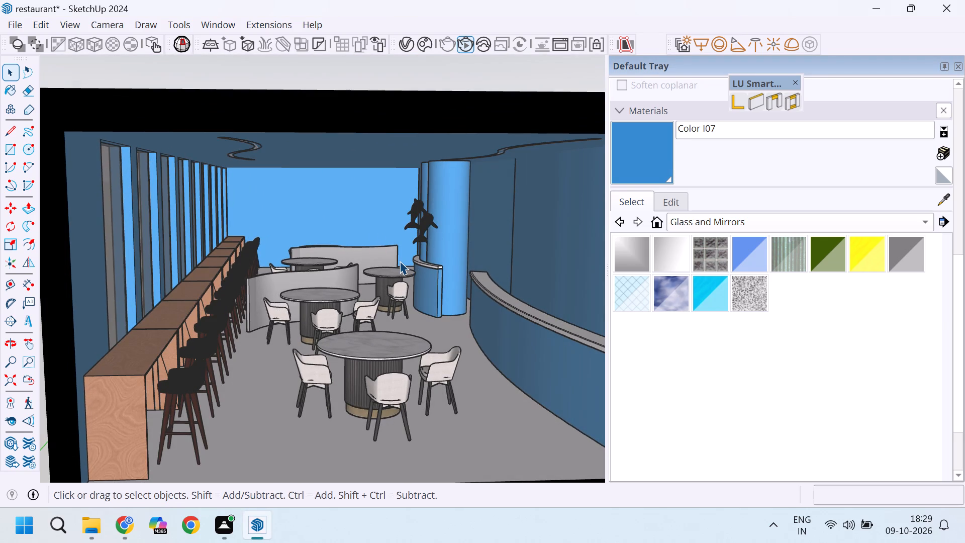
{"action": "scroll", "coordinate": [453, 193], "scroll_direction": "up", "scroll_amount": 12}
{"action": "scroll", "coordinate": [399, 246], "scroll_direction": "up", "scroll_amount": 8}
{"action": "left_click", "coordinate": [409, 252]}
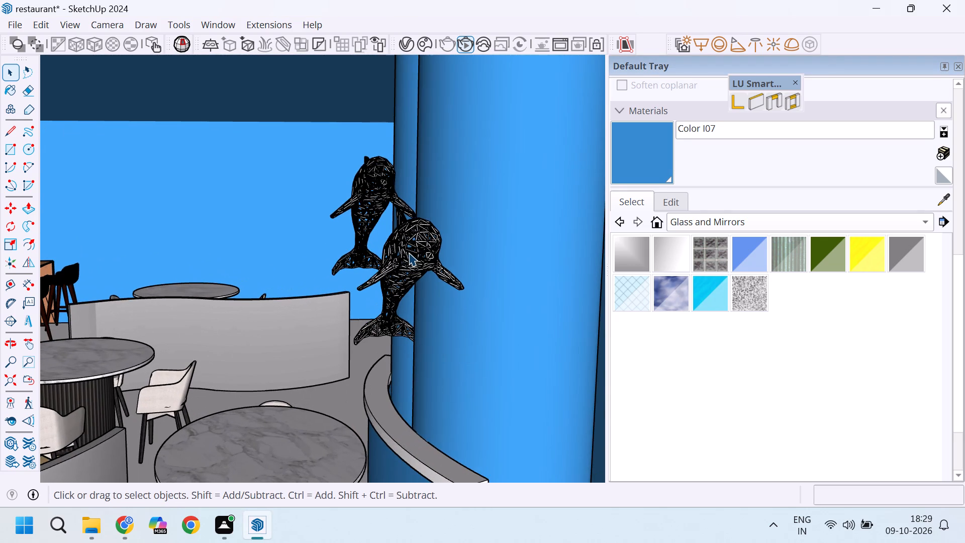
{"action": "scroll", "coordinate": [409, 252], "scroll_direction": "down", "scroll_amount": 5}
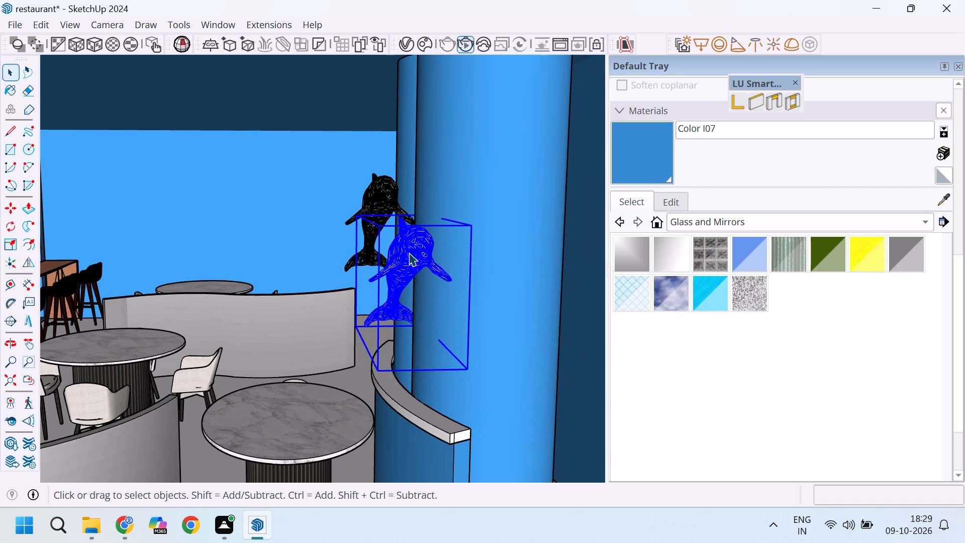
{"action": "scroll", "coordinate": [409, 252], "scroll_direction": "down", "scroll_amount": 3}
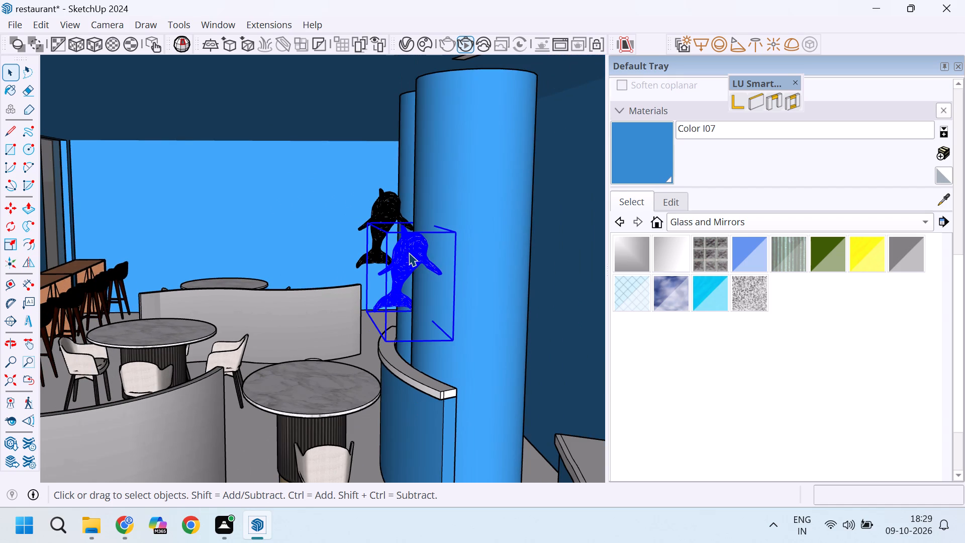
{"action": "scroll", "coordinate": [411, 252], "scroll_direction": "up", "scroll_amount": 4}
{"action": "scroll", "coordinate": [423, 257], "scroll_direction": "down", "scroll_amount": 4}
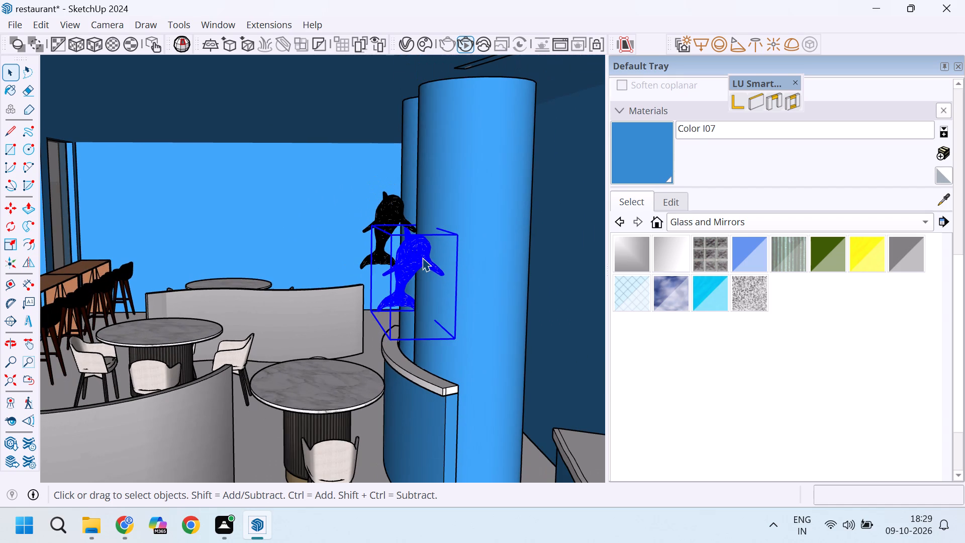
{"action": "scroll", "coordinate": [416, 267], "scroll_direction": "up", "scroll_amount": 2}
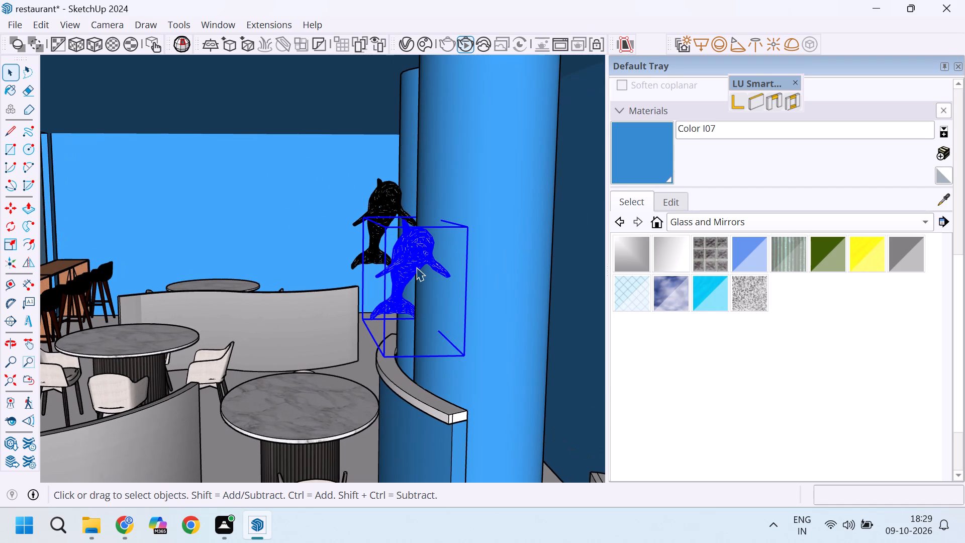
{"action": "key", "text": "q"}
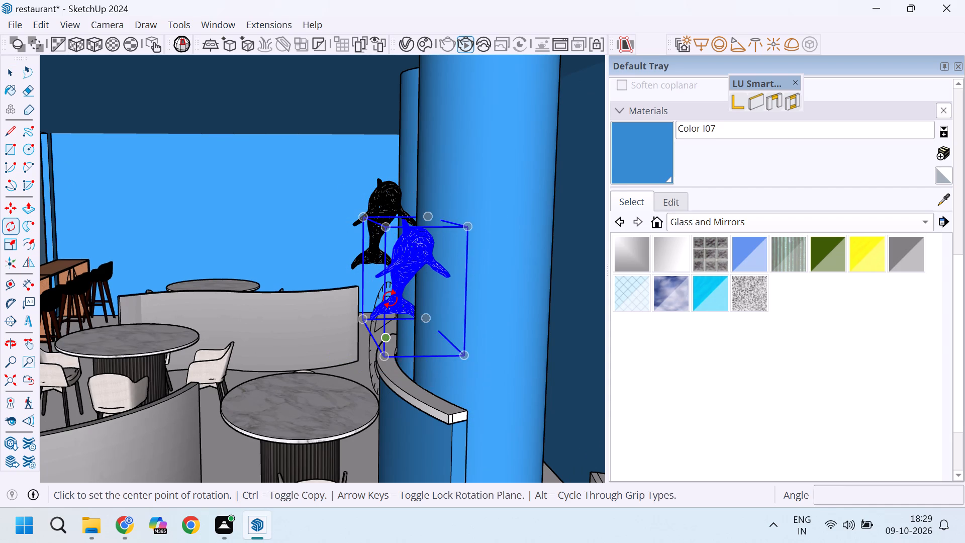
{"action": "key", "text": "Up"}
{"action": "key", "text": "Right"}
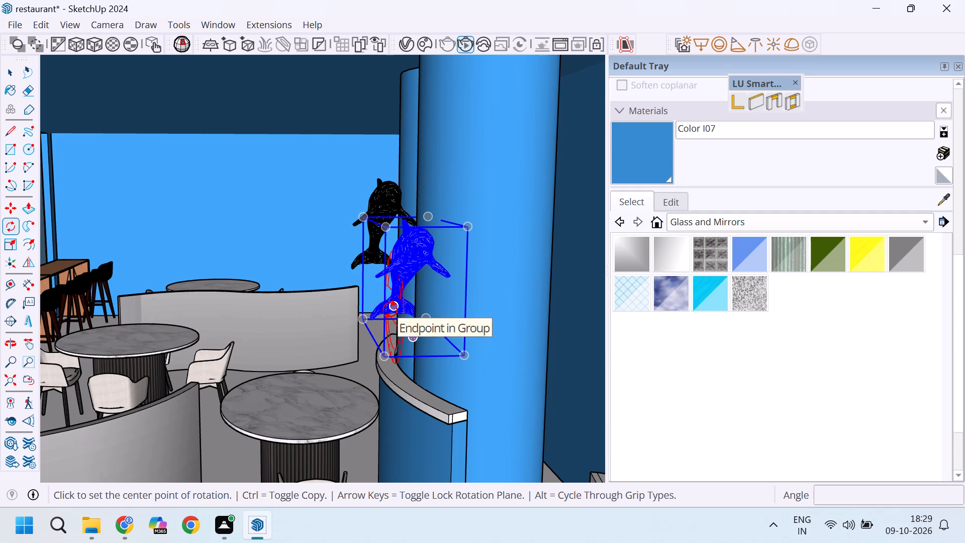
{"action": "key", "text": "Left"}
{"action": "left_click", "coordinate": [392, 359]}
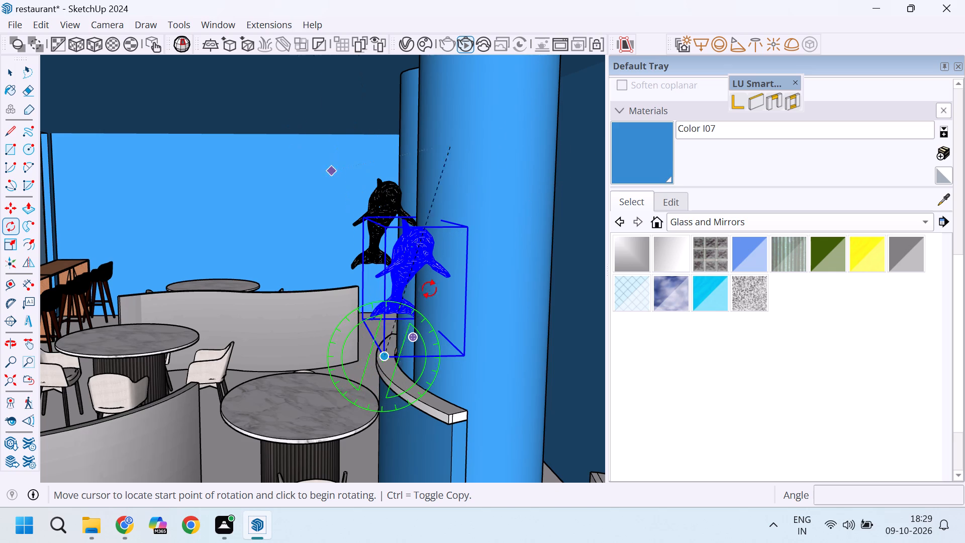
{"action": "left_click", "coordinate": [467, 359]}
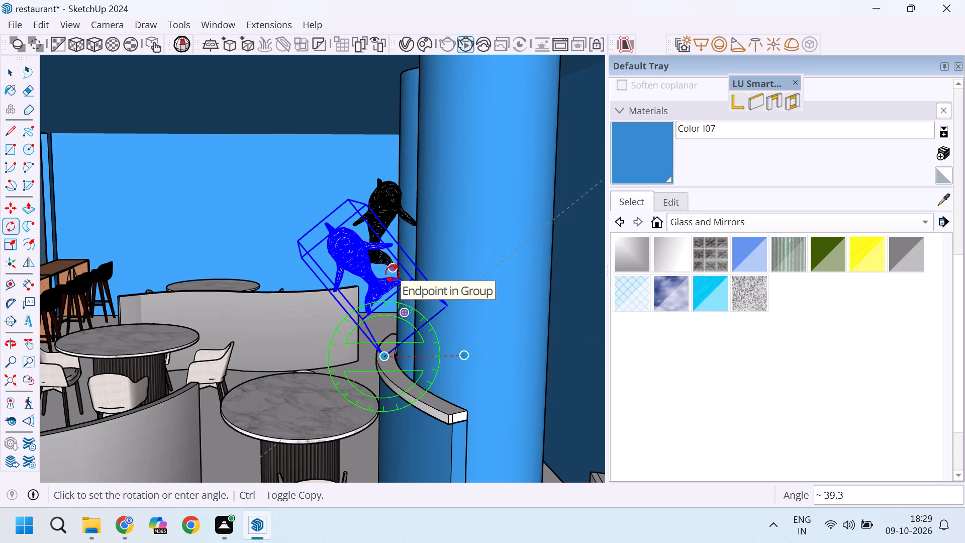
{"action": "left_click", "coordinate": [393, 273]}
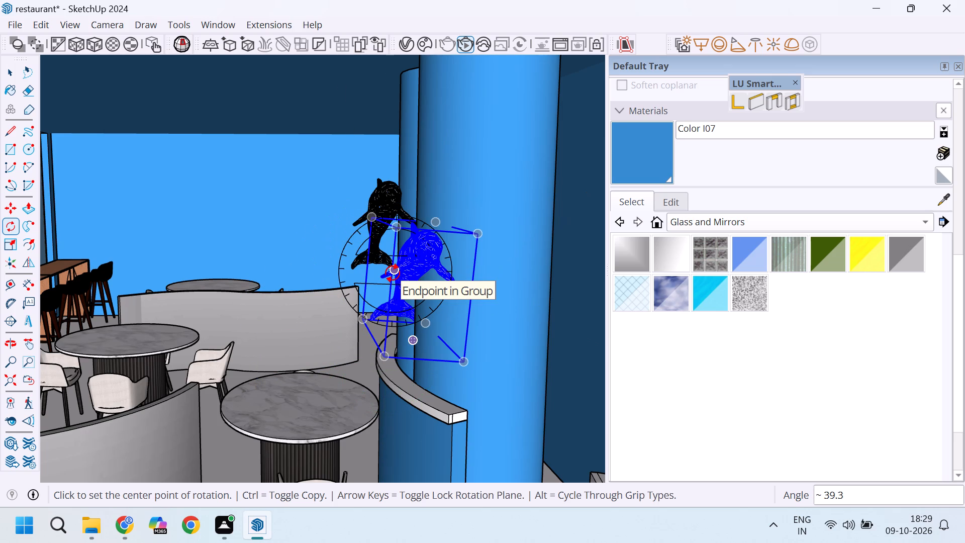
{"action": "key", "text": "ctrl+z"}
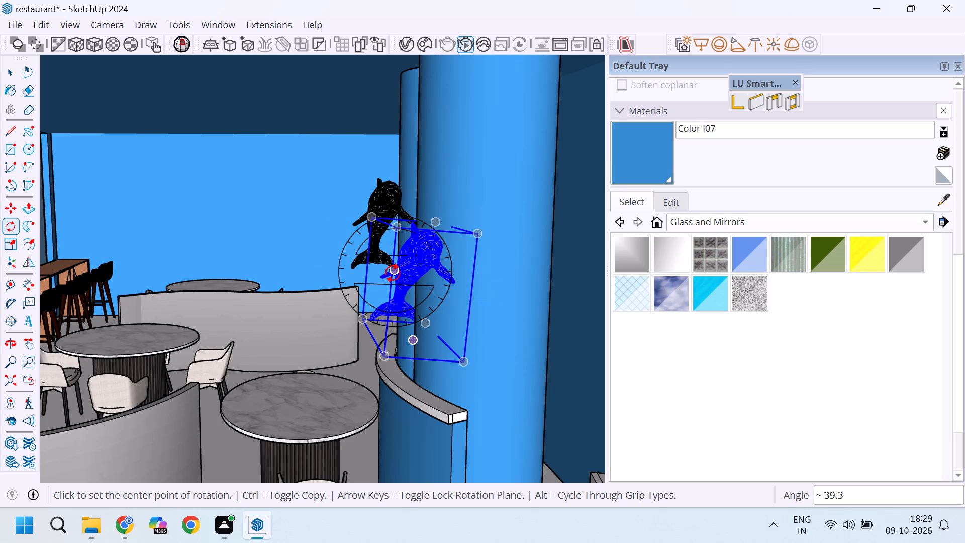
Rotate the lower dolphin by about 28.5° around the green axis, pivoting at a bottom corner of its bounding box.
{"action": "key", "text": "Left"}
{"action": "left_click", "coordinate": [469, 356]}
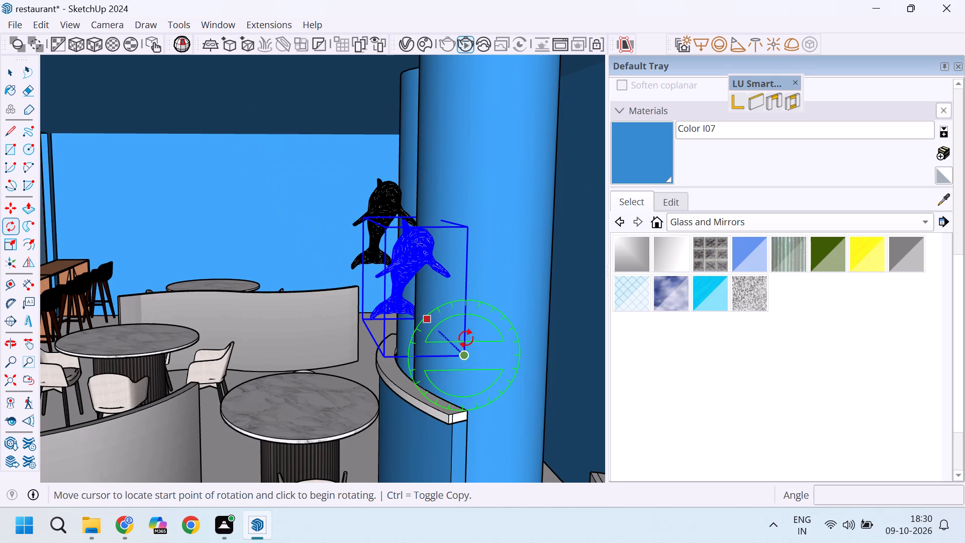
{"action": "left_click", "coordinate": [457, 472]}
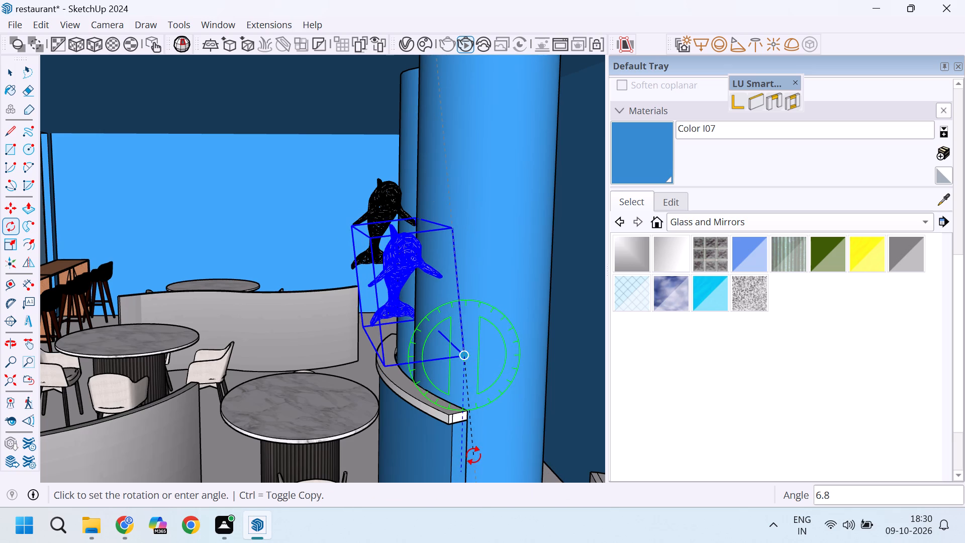
{"action": "left_click", "coordinate": [505, 450]}
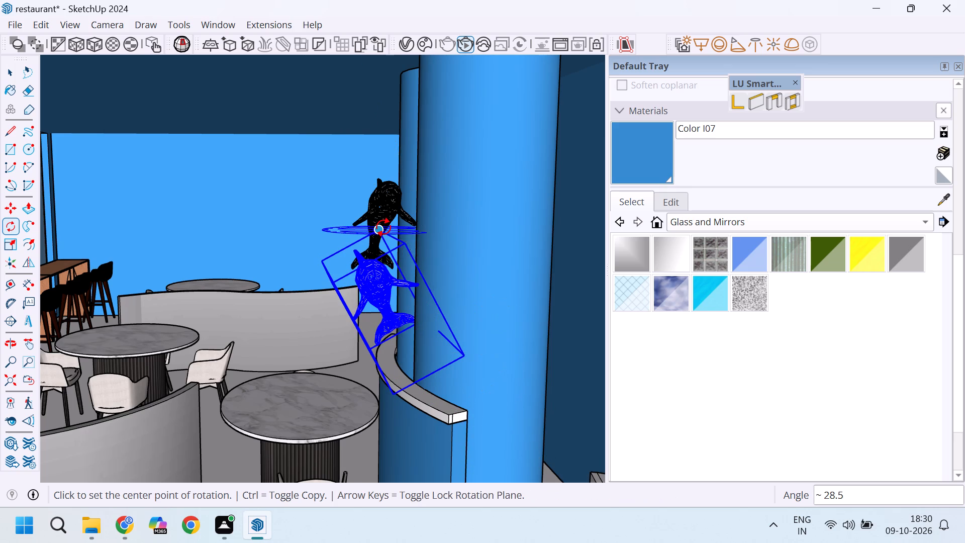
Rotate the lower dolphin horizontally about an upper corner of its bounding box so that it faces the opposite way from the upper dolphin.
{"action": "middle_click_drag", "start_coordinate": [332, 293], "coordinate": [378, 357]}
{"action": "scroll", "coordinate": [329, 241], "scroll_direction": "down", "scroll_amount": 20}
{"action": "scroll", "coordinate": [329, 241], "scroll_direction": "down", "scroll_amount": 19}
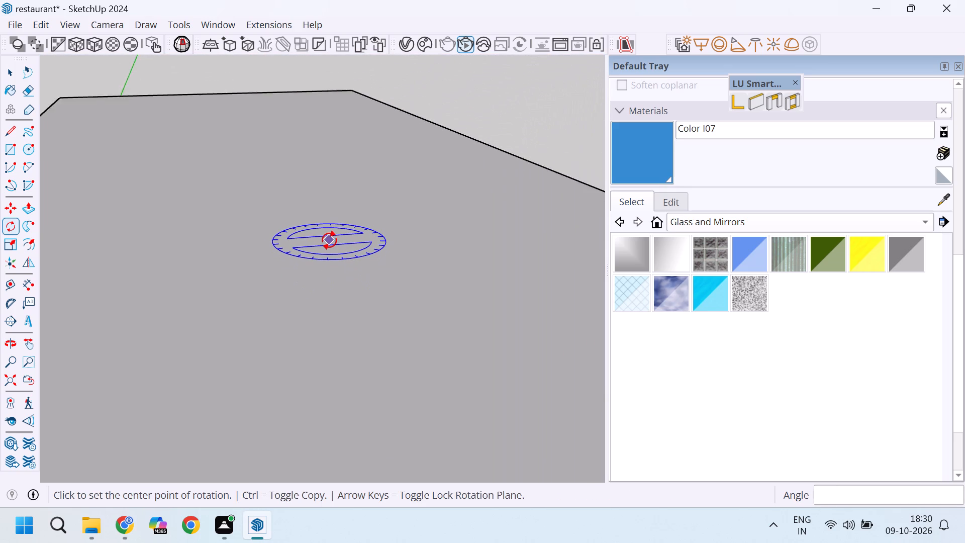
{"action": "scroll", "coordinate": [329, 240], "scroll_direction": "down", "scroll_amount": 20}
{"action": "scroll", "coordinate": [329, 240], "scroll_direction": "down", "scroll_amount": 11}
{"action": "scroll", "coordinate": [353, 340], "scroll_direction": "up", "scroll_amount": 13}
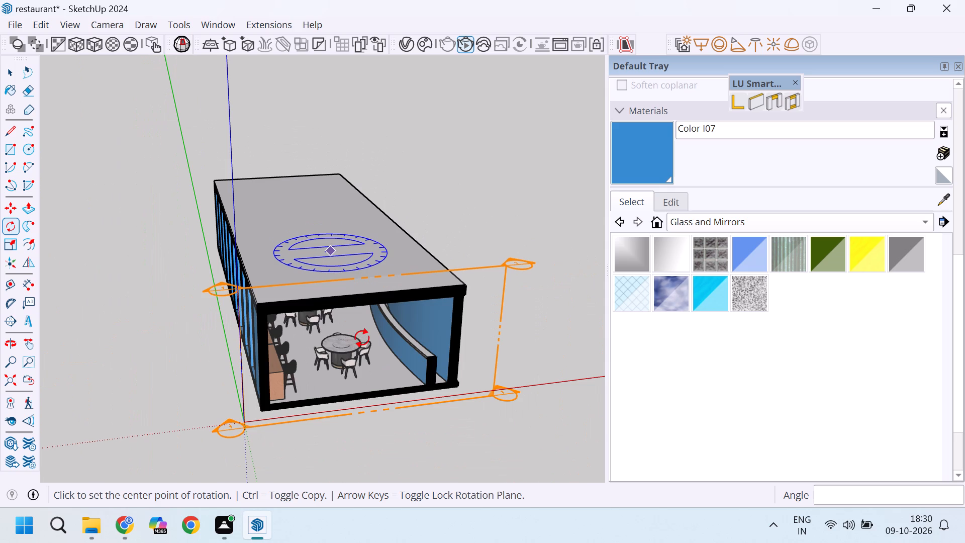
{"action": "scroll", "coordinate": [362, 338], "scroll_direction": "up", "scroll_amount": 9}
{"action": "middle_click_drag", "start_coordinate": [368, 316], "coordinate": [352, 263]}
{"action": "scroll", "coordinate": [342, 267], "scroll_direction": "up", "scroll_amount": 5}
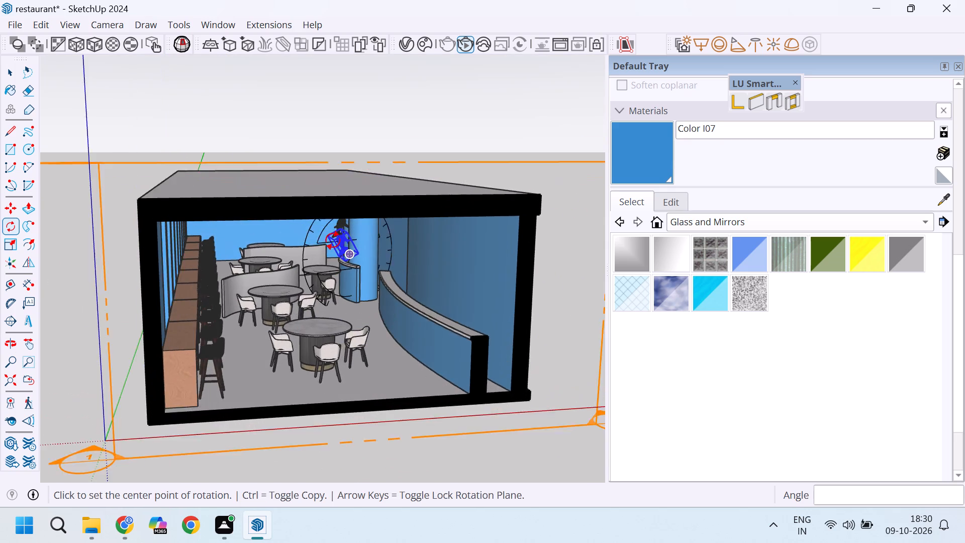
{"action": "scroll", "coordinate": [333, 240], "scroll_direction": "up", "scroll_amount": 11}
{"action": "scroll", "coordinate": [333, 225], "scroll_direction": "up", "scroll_amount": 20}
{"action": "scroll", "coordinate": [333, 225], "scroll_direction": "up", "scroll_amount": 6}
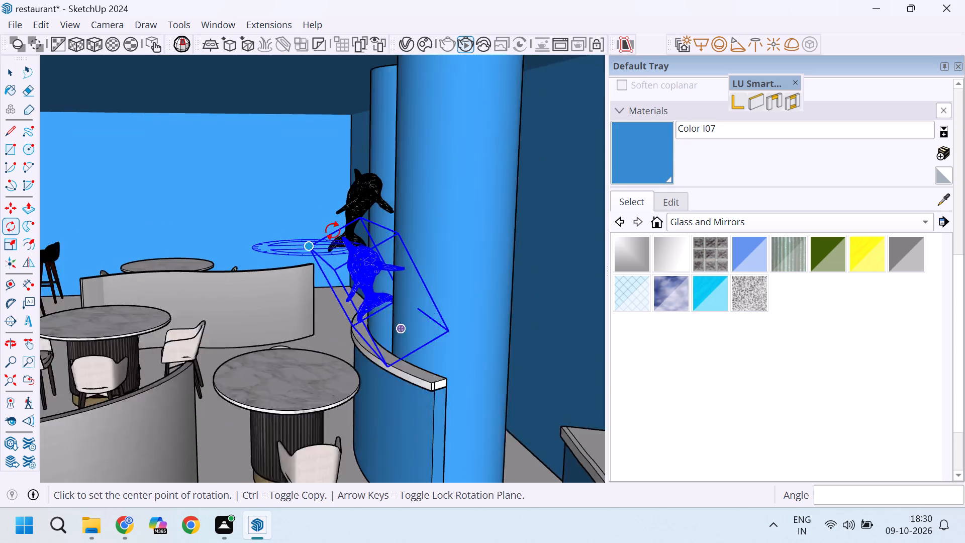
{"action": "middle_click_drag", "start_coordinate": [375, 277], "coordinate": [409, 310]}
{"action": "scroll", "coordinate": [409, 316], "scroll_direction": "up", "scroll_amount": 4}
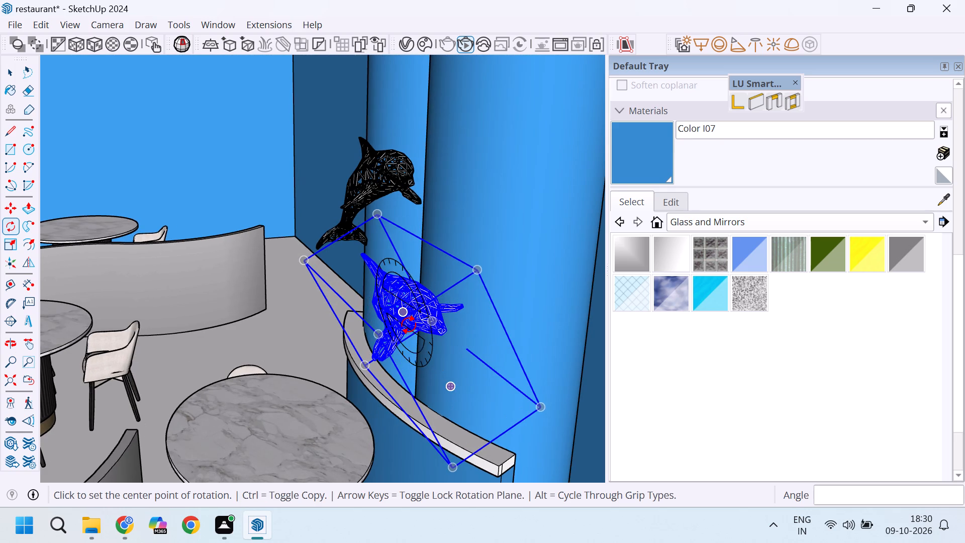
{"action": "scroll", "coordinate": [373, 343], "scroll_direction": "down", "scroll_amount": 2}
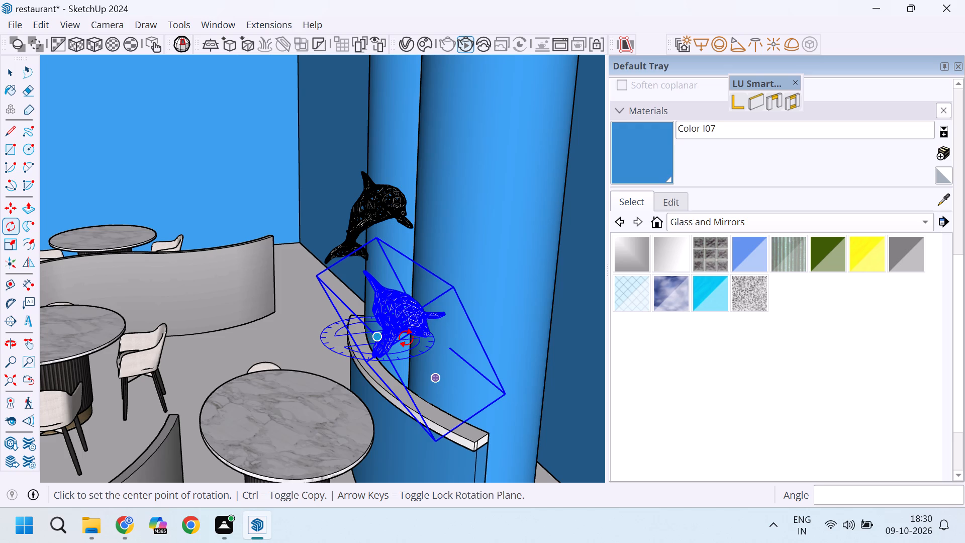
{"action": "left_click", "coordinate": [452, 286]}
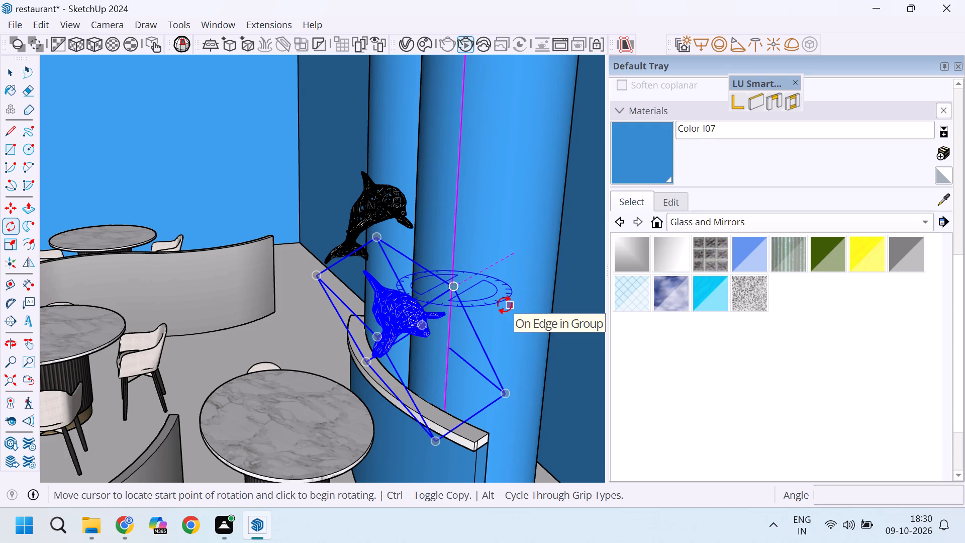
{"action": "left_click", "coordinate": [477, 304]}
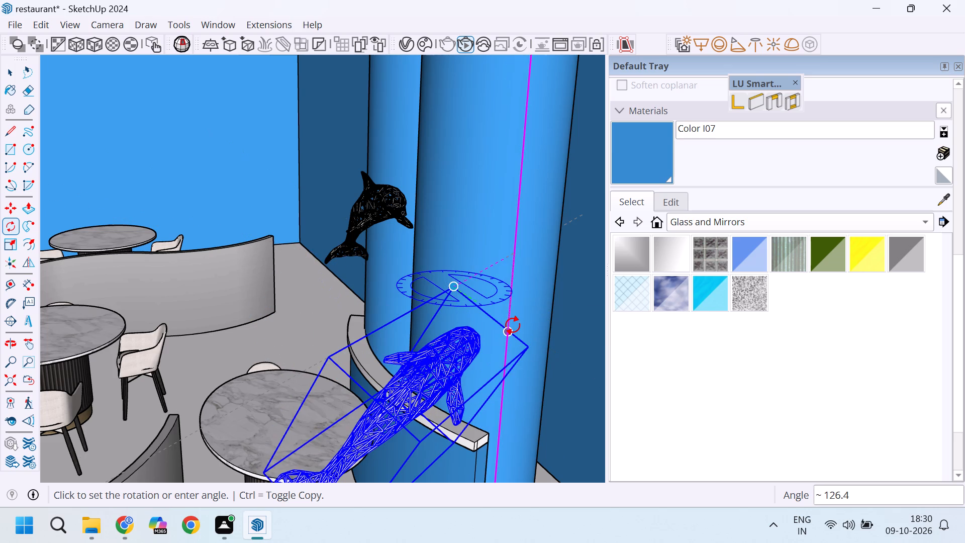
{"action": "scroll", "coordinate": [513, 325], "scroll_direction": "up", "scroll_amount": 1}
{"action": "scroll", "coordinate": [549, 293], "scroll_direction": "down", "scroll_amount": 14}
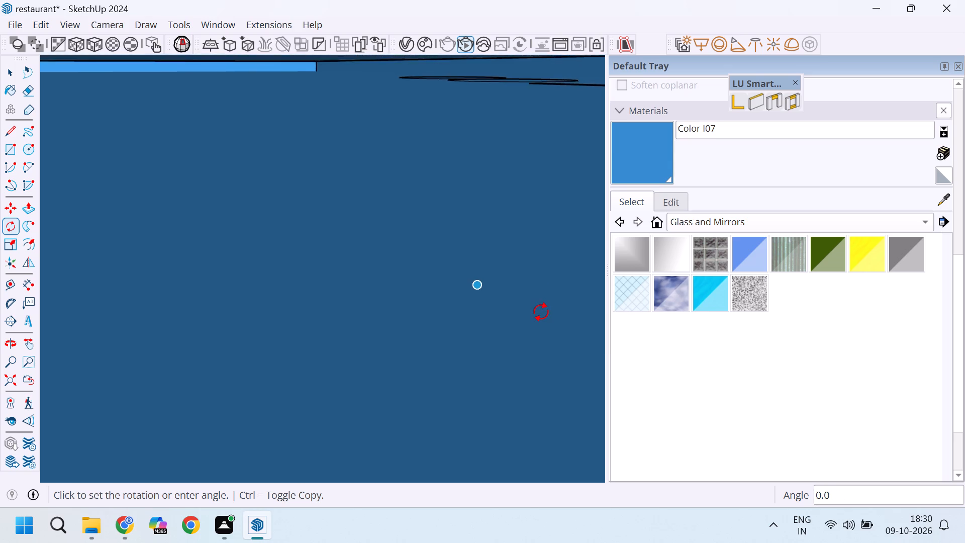
{"action": "scroll", "coordinate": [541, 312], "scroll_direction": "down", "scroll_amount": 15}
{"action": "left_click", "coordinate": [13, 384]}
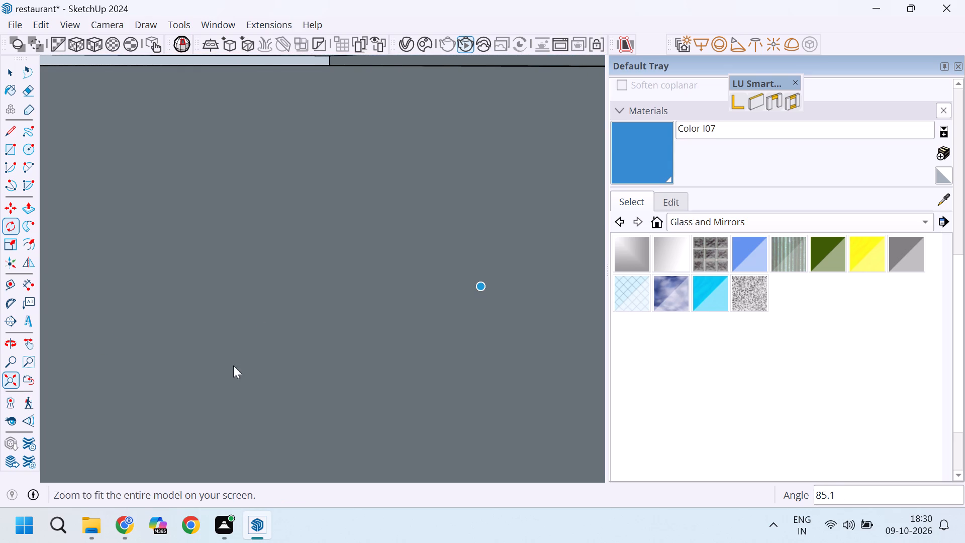
{"action": "left_click", "coordinate": [13, 372]}
{"action": "scroll", "coordinate": [494, 253], "scroll_direction": "down", "scroll_amount": 5}
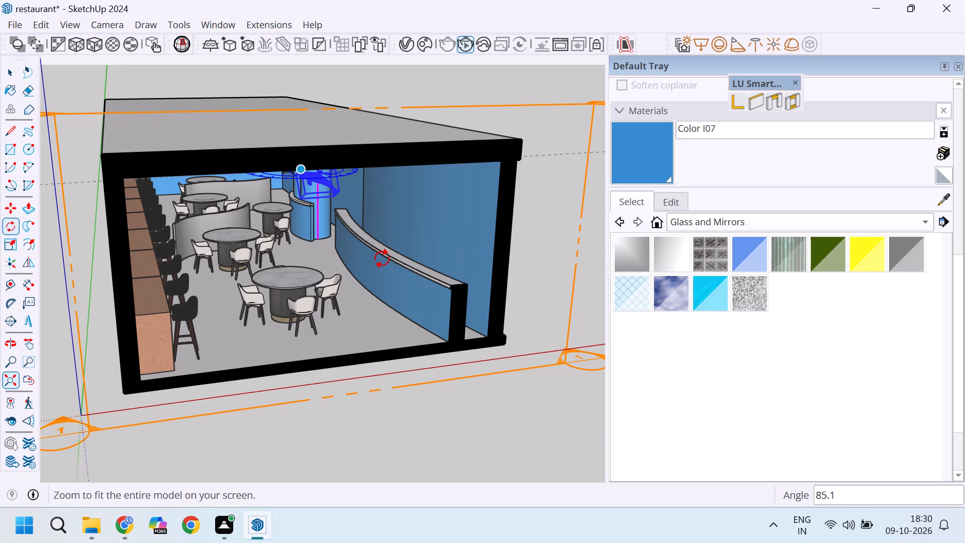
{"action": "scroll", "coordinate": [295, 177], "scroll_direction": "up", "scroll_amount": 14}
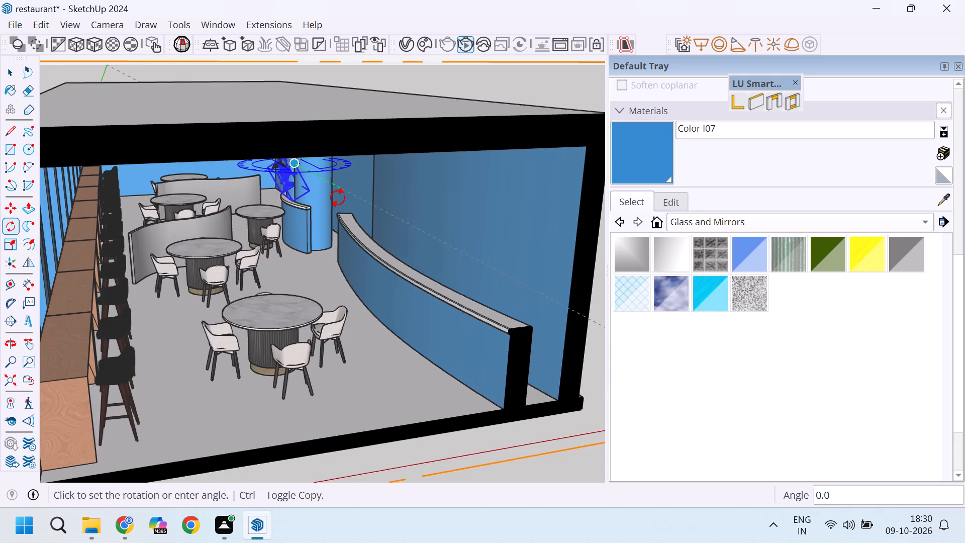
{"action": "scroll", "coordinate": [338, 198], "scroll_direction": "up", "scroll_amount": 9}
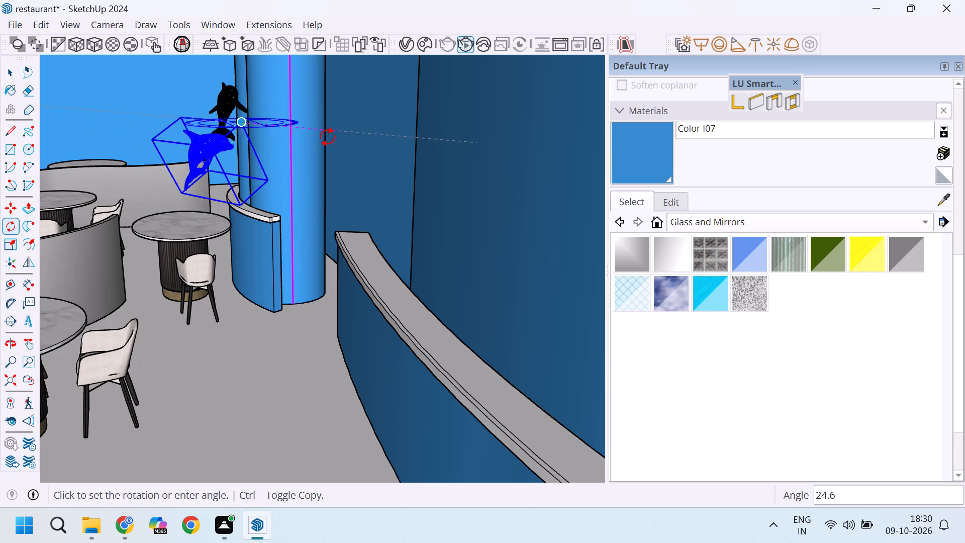
{"action": "scroll", "coordinate": [321, 142], "scroll_direction": "up", "scroll_amount": 5}
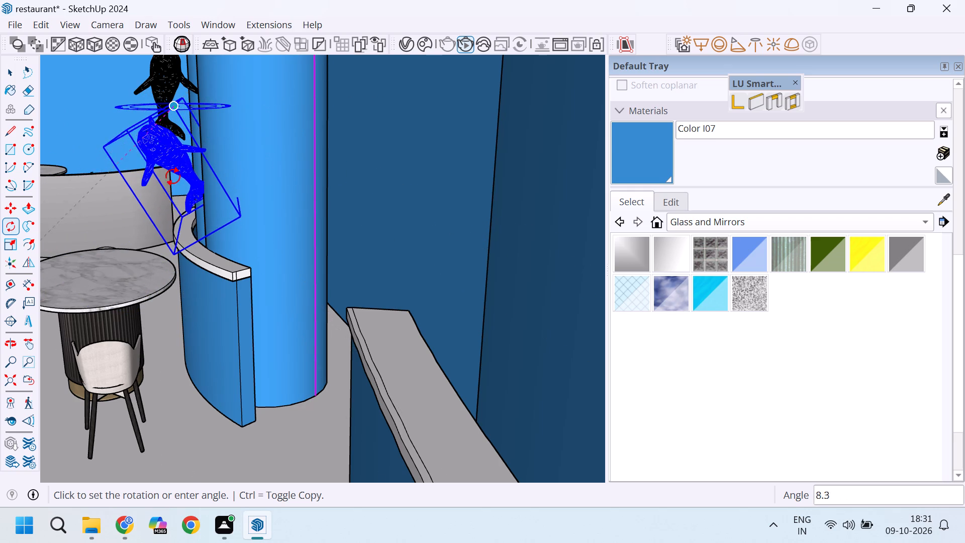
{"action": "left_click", "coordinate": [202, 187]}
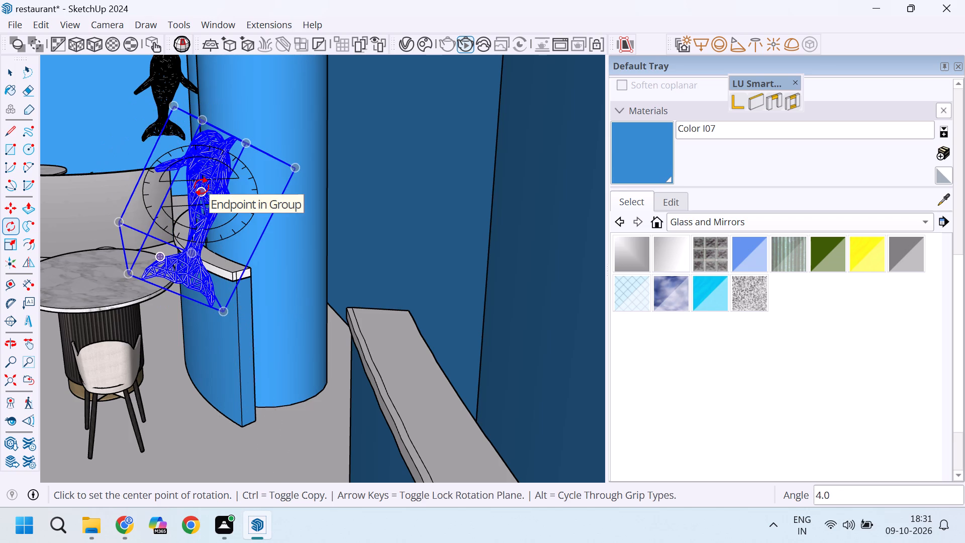
{"action": "key", "text": "space"}
Move the lower dolphin about 2' 11" toward the upper dolphin, in front of the blue columns, and deselect it.
{"action": "middle_click_drag", "start_coordinate": [226, 213], "coordinate": [319, 212]}
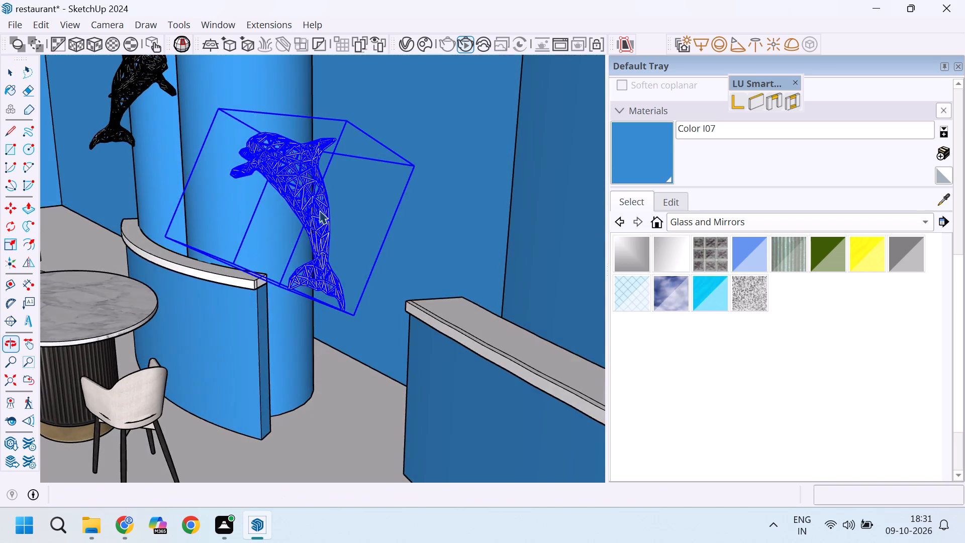
{"action": "scroll", "coordinate": [288, 188], "scroll_direction": "down", "scroll_amount": 4}
{"action": "scroll", "coordinate": [240, 138], "scroll_direction": "up", "scroll_amount": 4}
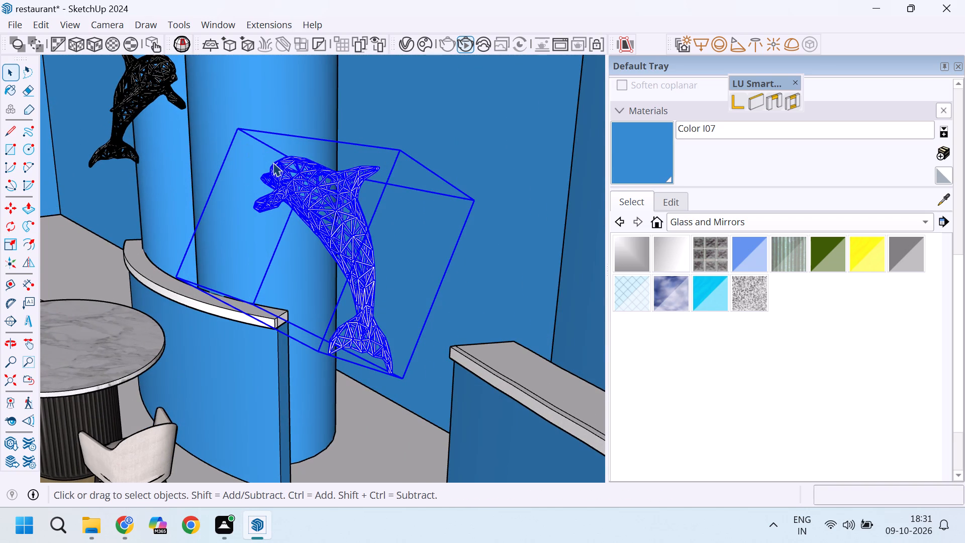
{"action": "scroll", "coordinate": [273, 162], "scroll_direction": "down", "scroll_amount": 5}
{"action": "key", "text": "m"}
{"action": "left_click", "coordinate": [245, 137]}
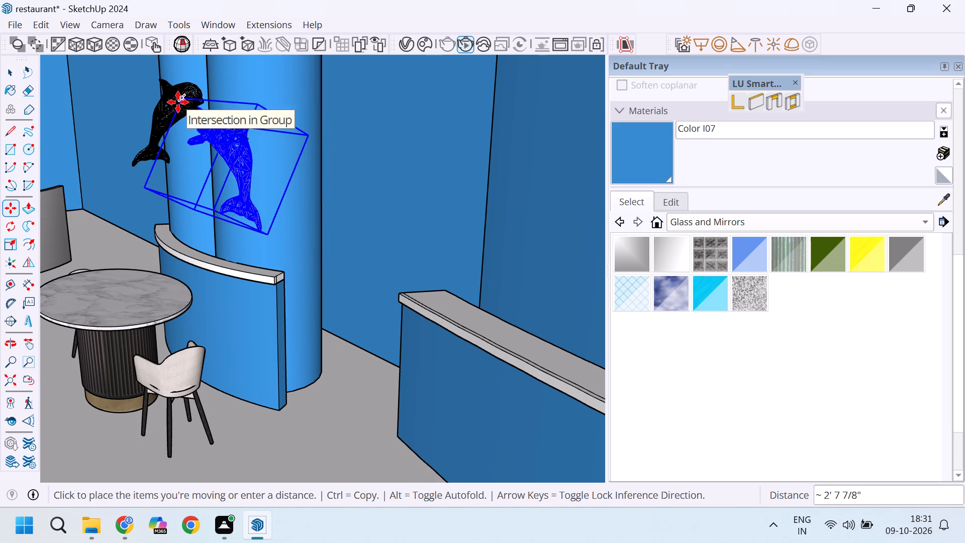
{"action": "left_click", "coordinate": [178, 112]}
{"action": "key", "text": "space"}
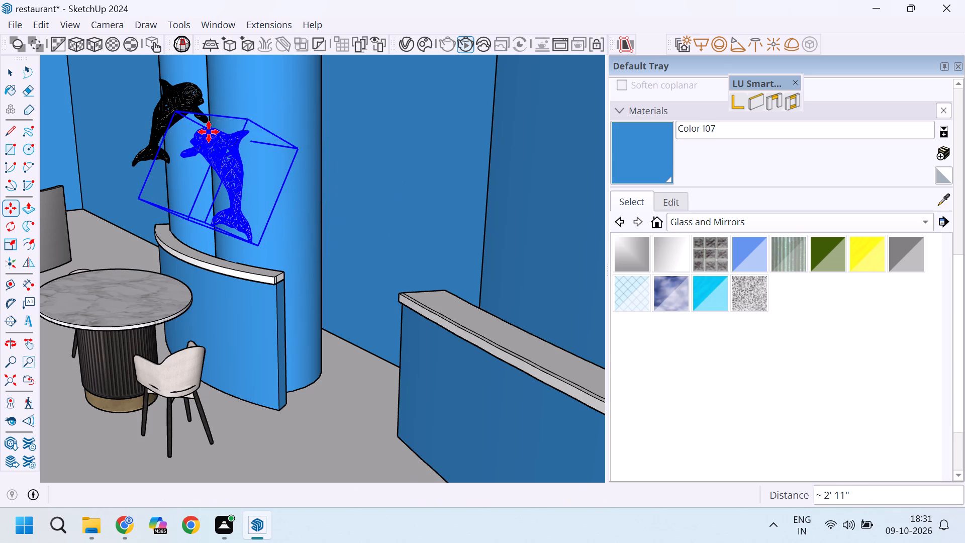
{"action": "middle_click_drag", "start_coordinate": [227, 155], "coordinate": [256, 177]}
{"action": "key", "text": "space"}
{"action": "left_click", "coordinate": [358, 248]}
Move the upper dolphin a short distance away from the lower one, widening the gap between their heads.
{"action": "scroll", "coordinate": [346, 271], "scroll_direction": "down", "scroll_amount": 3}
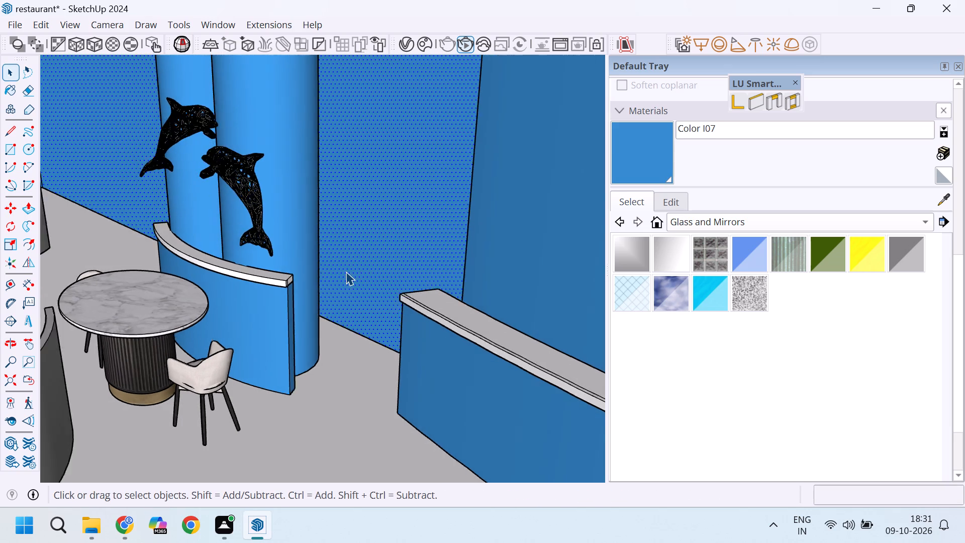
{"action": "scroll", "coordinate": [265, 176], "scroll_direction": "down", "scroll_amount": 20}
{"action": "scroll", "coordinate": [265, 176], "scroll_direction": "down", "scroll_amount": 13}
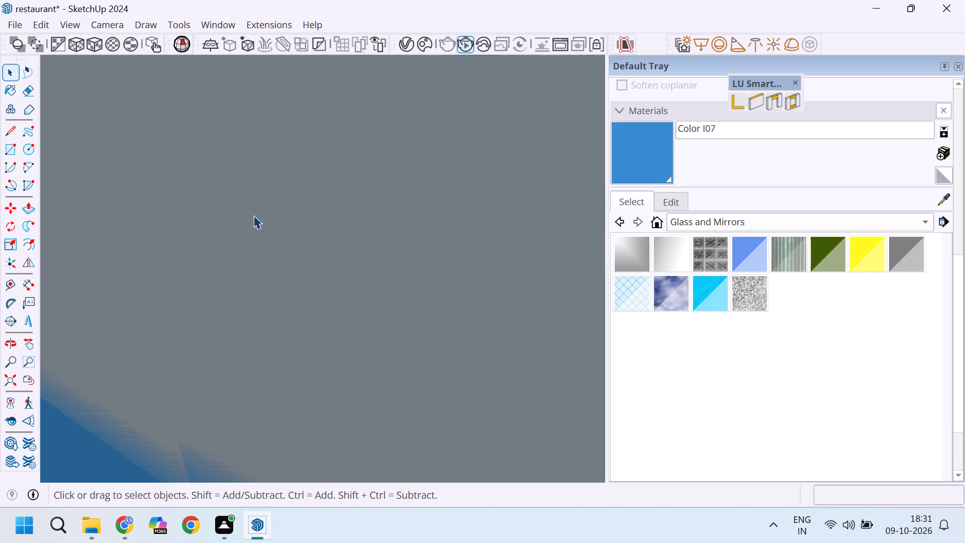
{"action": "scroll", "coordinate": [253, 215], "scroll_direction": "down", "scroll_amount": 20}
{"action": "scroll", "coordinate": [253, 215], "scroll_direction": "down", "scroll_amount": 20}
{"action": "scroll", "coordinate": [253, 215], "scroll_direction": "down", "scroll_amount": 11}
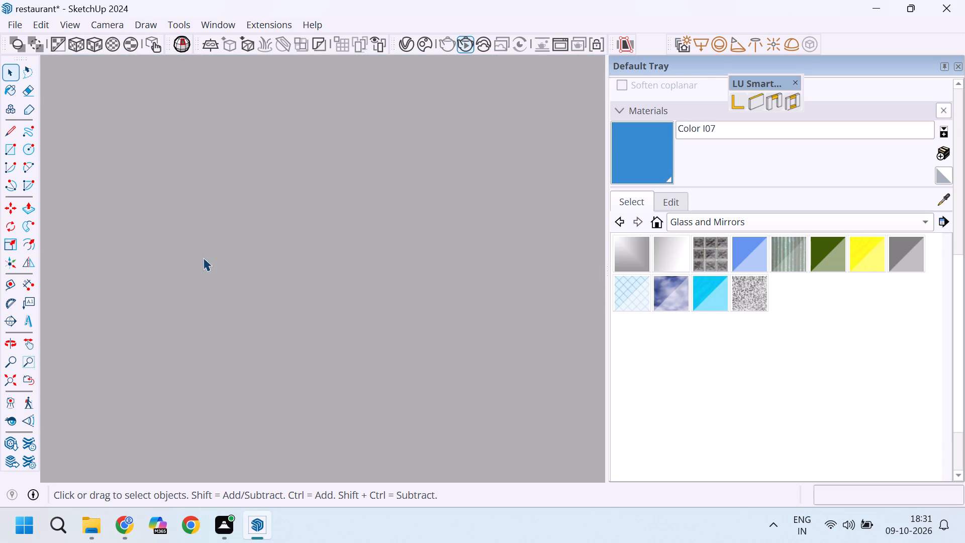
{"action": "scroll", "coordinate": [203, 257], "scroll_direction": "down", "scroll_amount": 20}
{"action": "scroll", "coordinate": [203, 257], "scroll_direction": "down", "scroll_amount": 20}
{"action": "scroll", "coordinate": [203, 257], "scroll_direction": "down", "scroll_amount": 11}
{"action": "scroll", "coordinate": [209, 258], "scroll_direction": "down", "scroll_amount": 11}
{"action": "scroll", "coordinate": [211, 251], "scroll_direction": "down", "scroll_amount": 18}
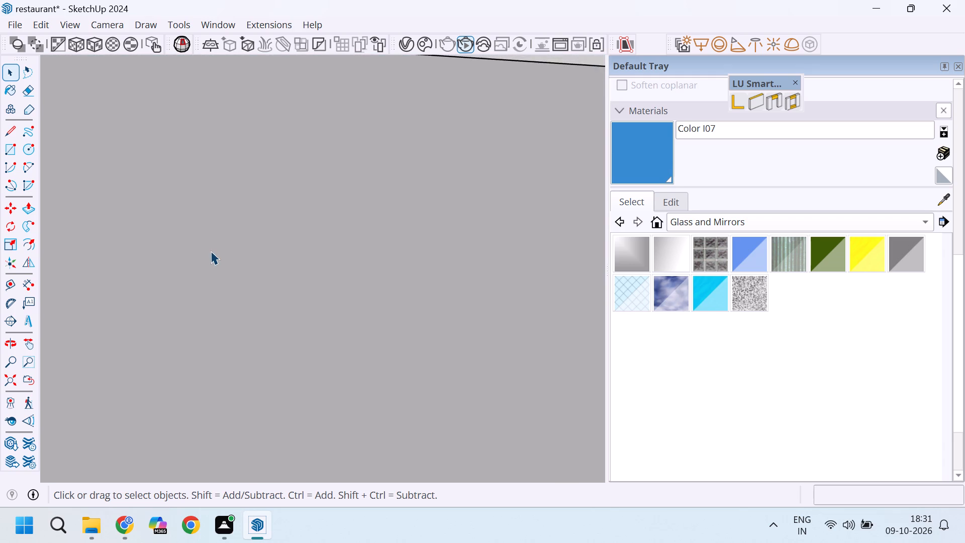
{"action": "scroll", "coordinate": [211, 251], "scroll_direction": "down", "scroll_amount": 20}
{"action": "scroll", "coordinate": [211, 251], "scroll_direction": "down", "scroll_amount": 20}
{"action": "scroll", "coordinate": [211, 251], "scroll_direction": "down", "scroll_amount": 3}
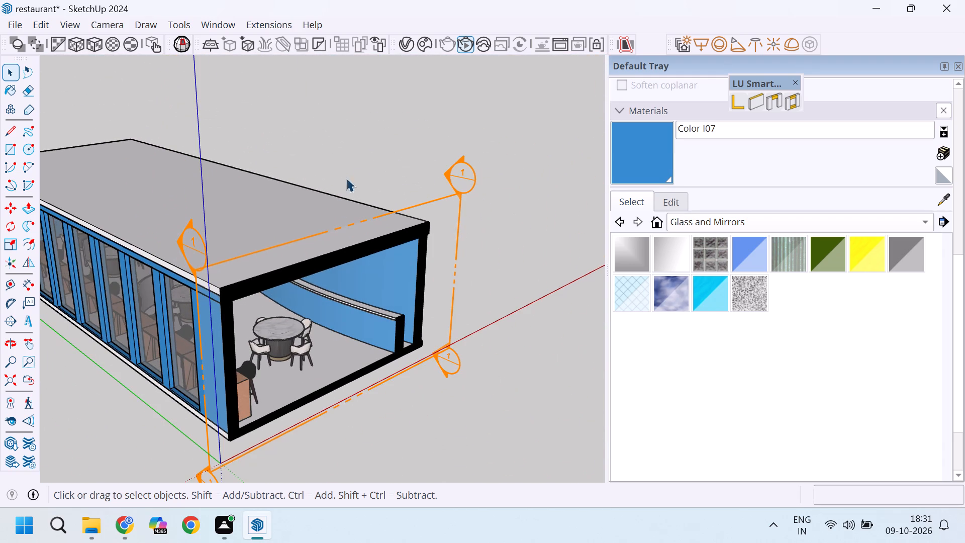
{"action": "left_click", "coordinate": [364, 166]}
{"action": "middle_click_drag", "start_coordinate": [449, 168], "coordinate": [297, 86]}
{"action": "scroll", "coordinate": [266, 161], "scroll_direction": "up", "scroll_amount": 2}
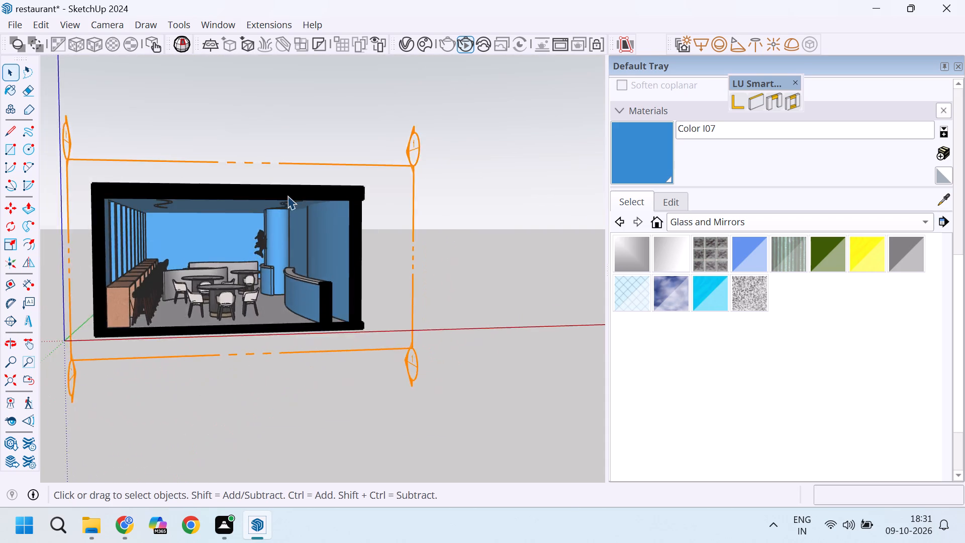
{"action": "scroll", "coordinate": [287, 196], "scroll_direction": "up", "scroll_amount": 15}
{"action": "middle_click_drag", "start_coordinate": [256, 279], "coordinate": [298, 290]}
{"action": "middle_click", "coordinate": [298, 290]}
{"action": "scroll", "coordinate": [279, 287], "scroll_direction": "up", "scroll_amount": 7}
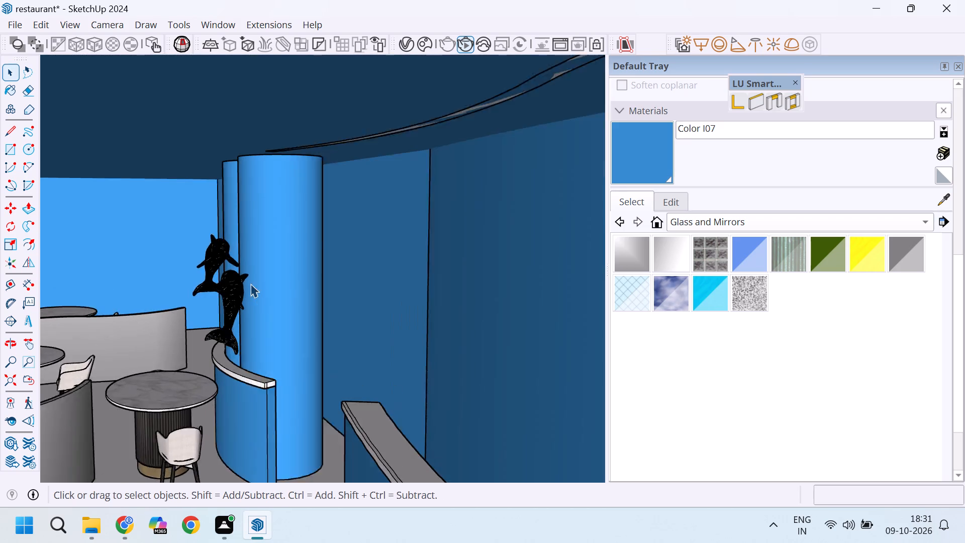
{"action": "scroll", "coordinate": [250, 284], "scroll_direction": "up", "scroll_amount": 5}
{"action": "middle_click_drag", "start_coordinate": [247, 282], "coordinate": [484, 302]}
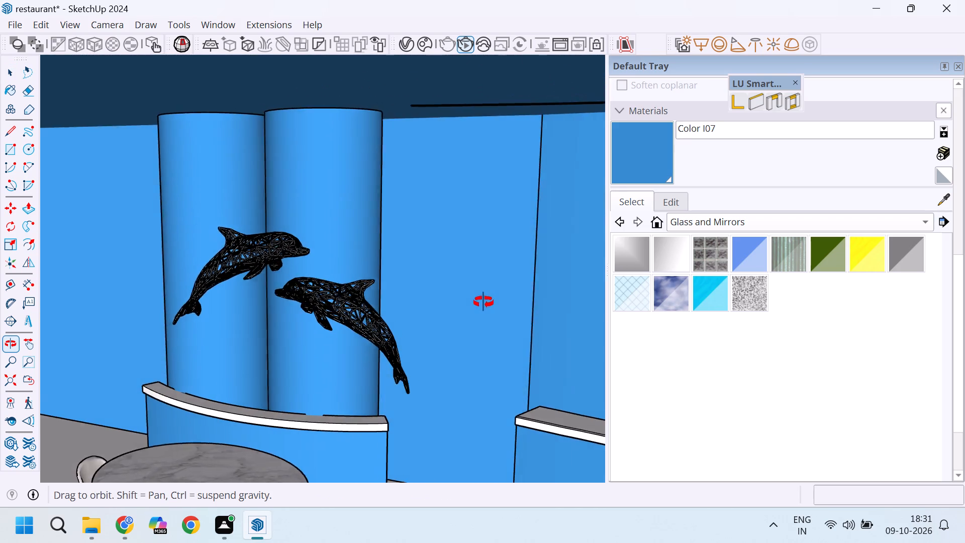
{"action": "middle_click_drag", "start_coordinate": [484, 302], "coordinate": [422, 259]}
{"action": "scroll", "coordinate": [226, 239], "scroll_direction": "up", "scroll_amount": 2}
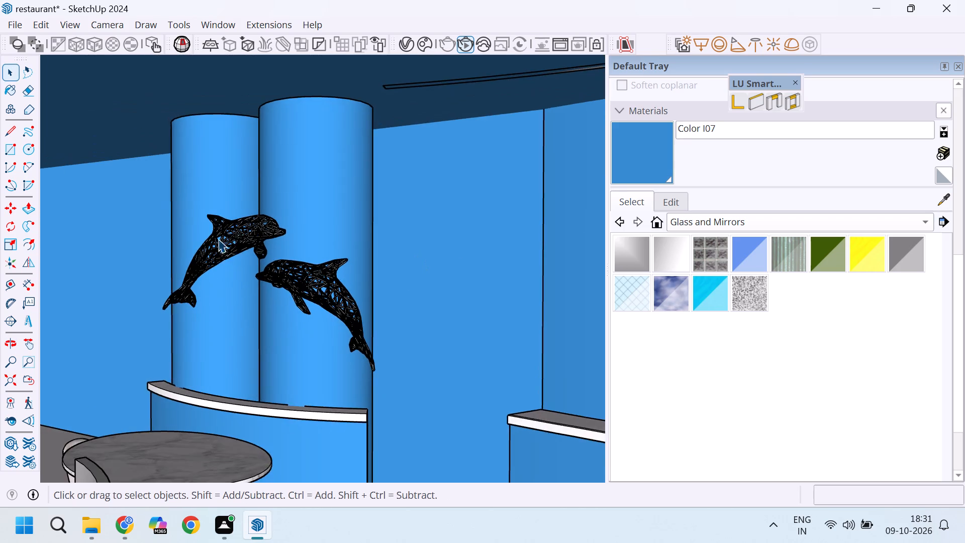
{"action": "scroll", "coordinate": [218, 239], "scroll_direction": "up", "scroll_amount": 7}
{"action": "left_click", "coordinate": [249, 234]}
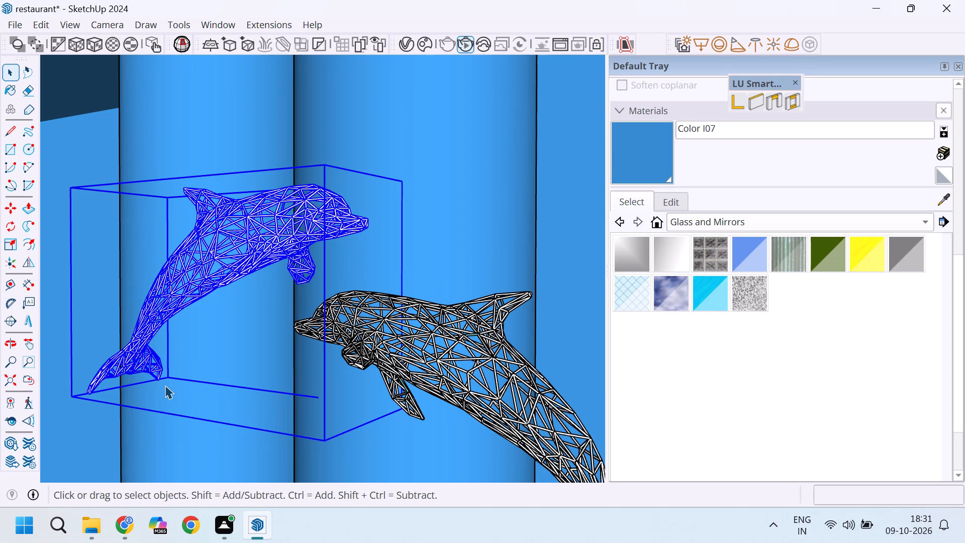
{"action": "key", "text": "m"}
{"action": "left_click", "coordinate": [168, 378]}
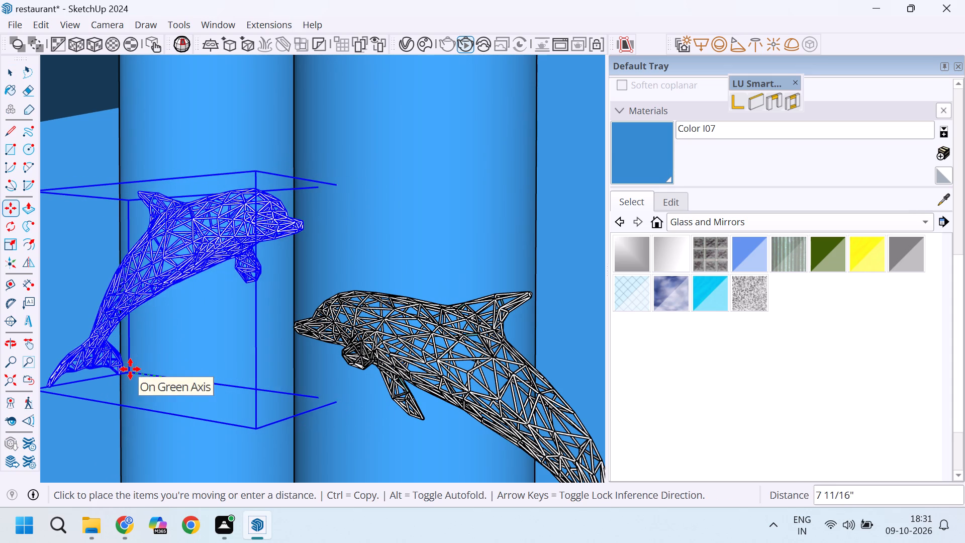
{"action": "left_click", "coordinate": [123, 369]}
{"action": "key", "text": "space"}
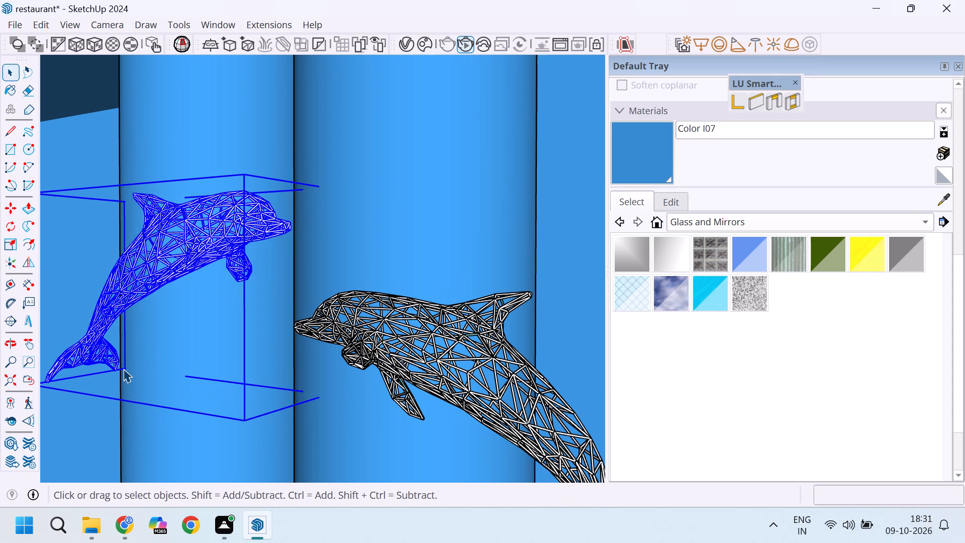
{"action": "scroll", "coordinate": [123, 369], "scroll_direction": "down", "scroll_amount": 20}
{"action": "scroll", "coordinate": [123, 369], "scroll_direction": "down", "scroll_amount": 20}
{"action": "scroll", "coordinate": [123, 369], "scroll_direction": "down", "scroll_amount": 3}
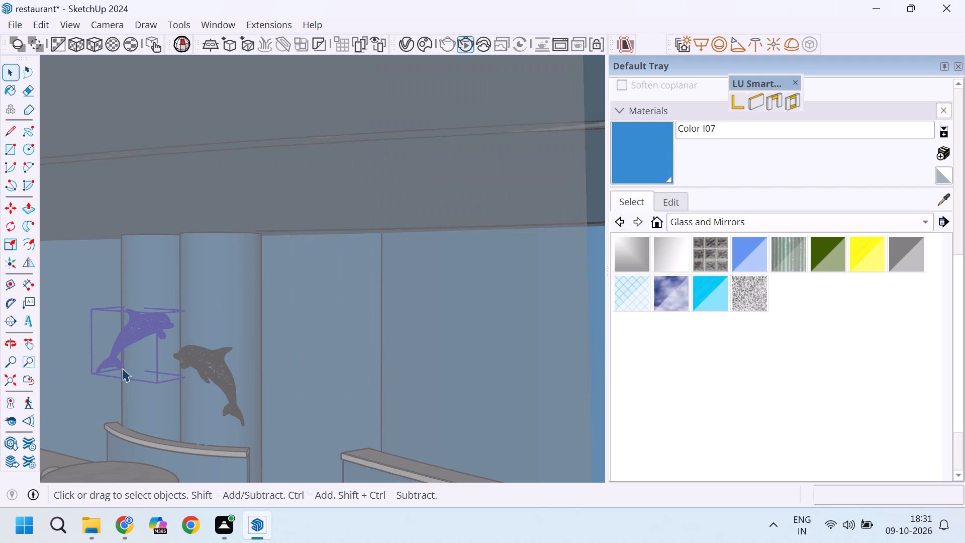
{"action": "scroll", "coordinate": [122, 368], "scroll_direction": "down", "scroll_amount": 20}
{"action": "scroll", "coordinate": [122, 368], "scroll_direction": "down", "scroll_amount": 20}
{"action": "scroll", "coordinate": [122, 368], "scroll_direction": "down", "scroll_amount": 6}
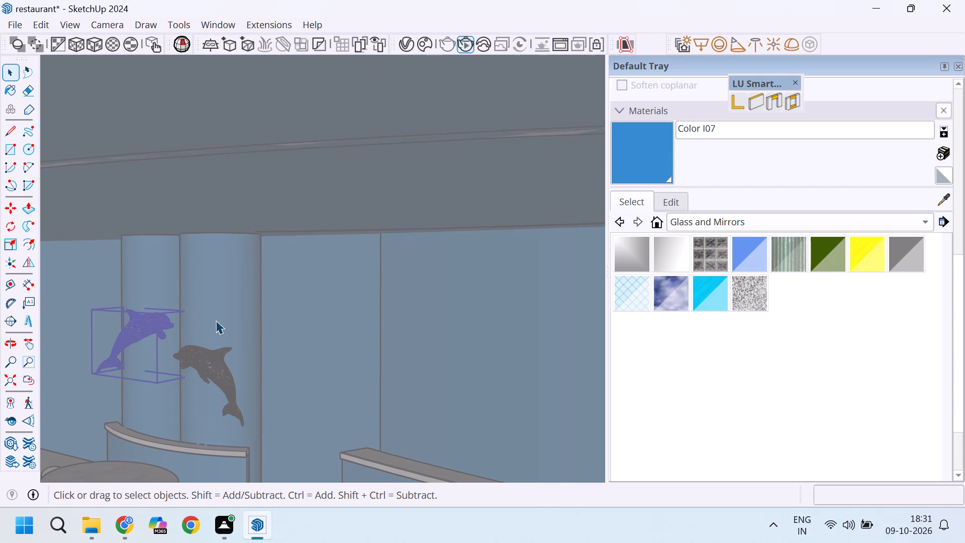
Deselect the upper dolphin and save the restaurant model with the whole sectioned building in view.
{"action": "scroll", "coordinate": [216, 320], "scroll_direction": "down", "scroll_amount": 11}
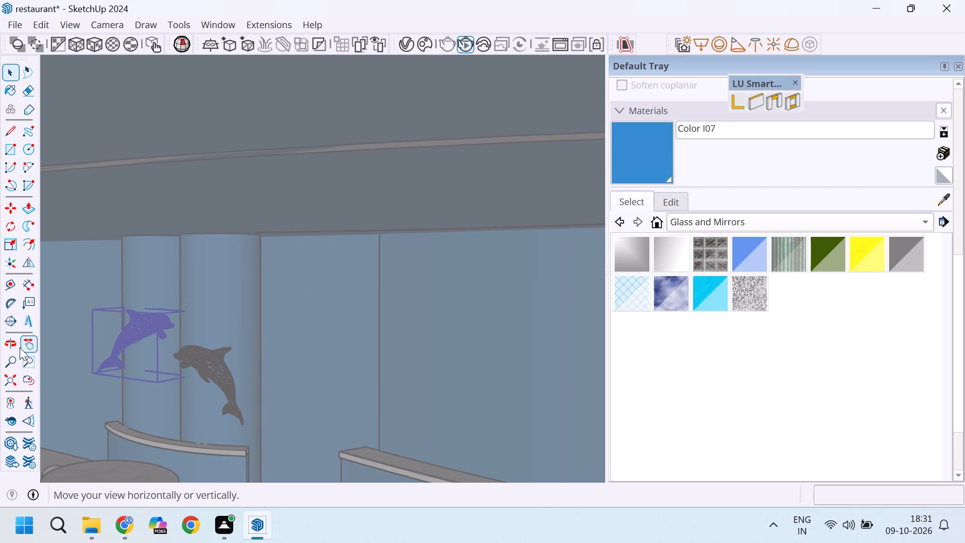
{"action": "left_click", "coordinate": [10, 377]}
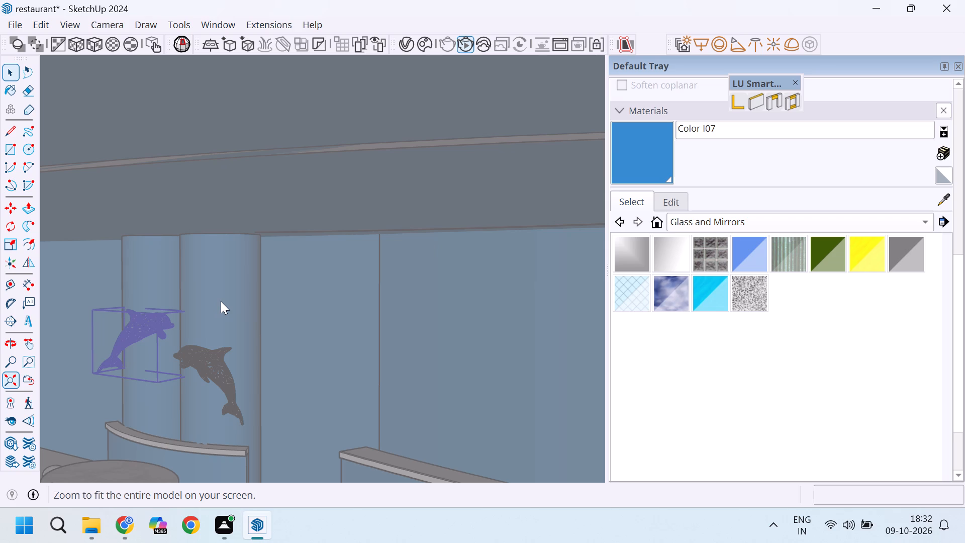
{"action": "left_click", "coordinate": [333, 121]}
{"action": "left_click", "coordinate": [333, 121]}
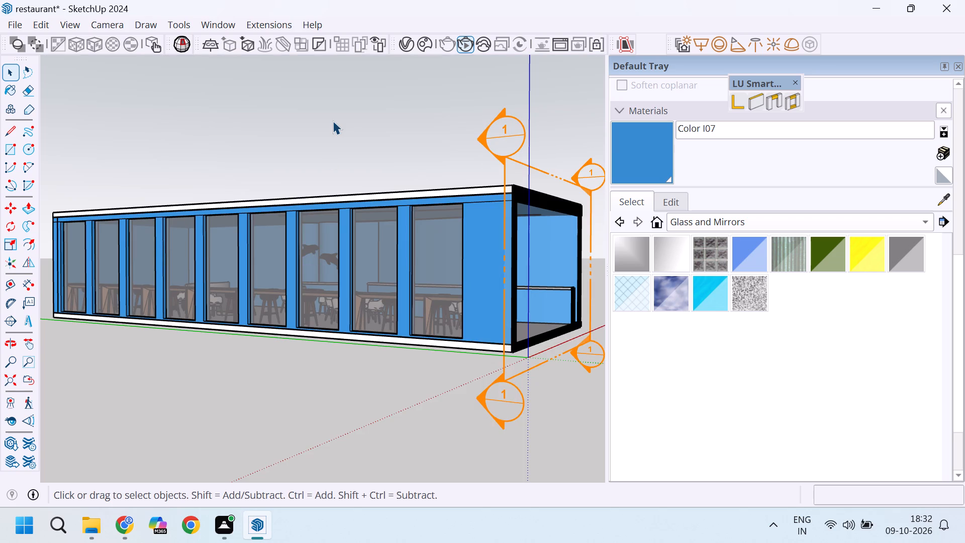
{"action": "scroll", "coordinate": [360, 131], "scroll_direction": "down", "scroll_amount": 9}
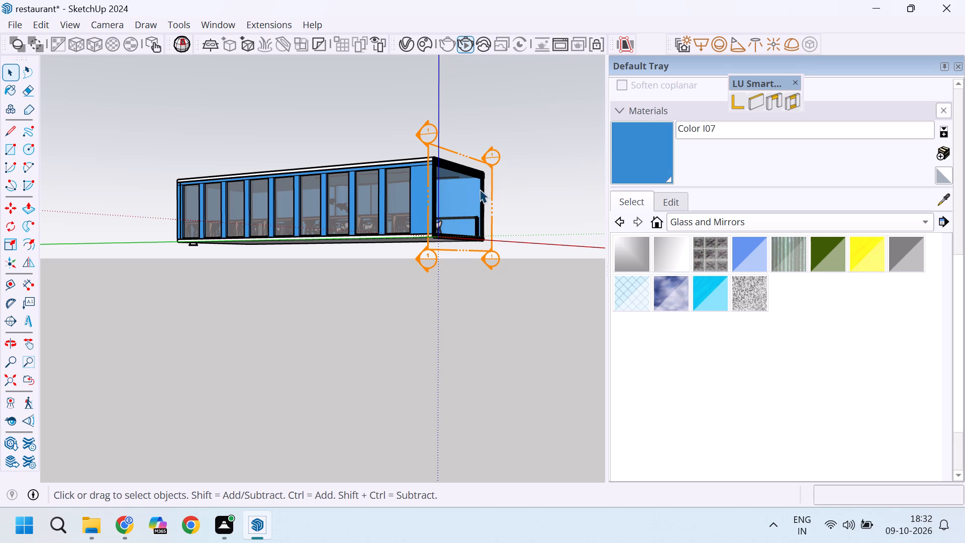
{"action": "middle_click_drag", "start_coordinate": [469, 188], "coordinate": [362, 275]}
{"action": "scroll", "coordinate": [508, 192], "scroll_direction": "up", "scroll_amount": 3}
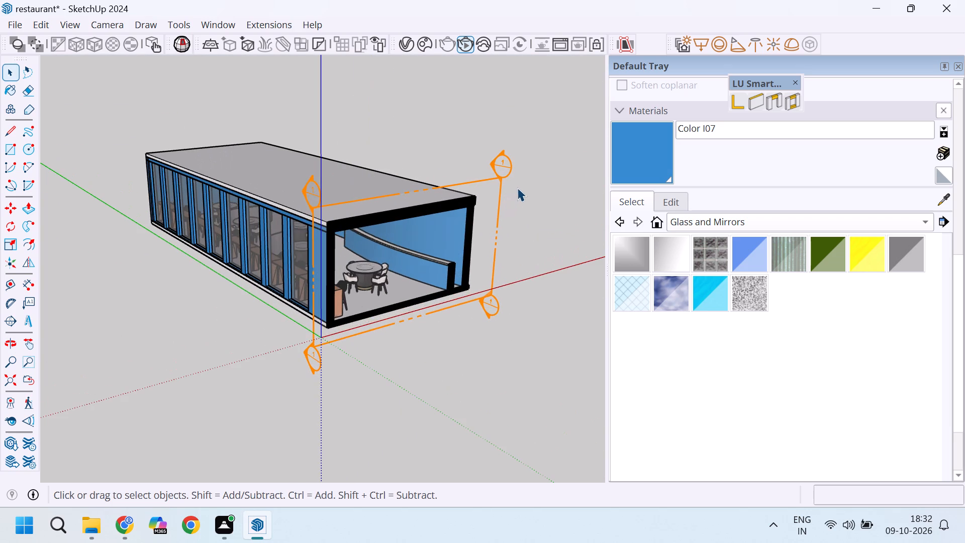
{"action": "left_click", "coordinate": [525, 106]}
{"action": "key", "text": "ctrl+s"}
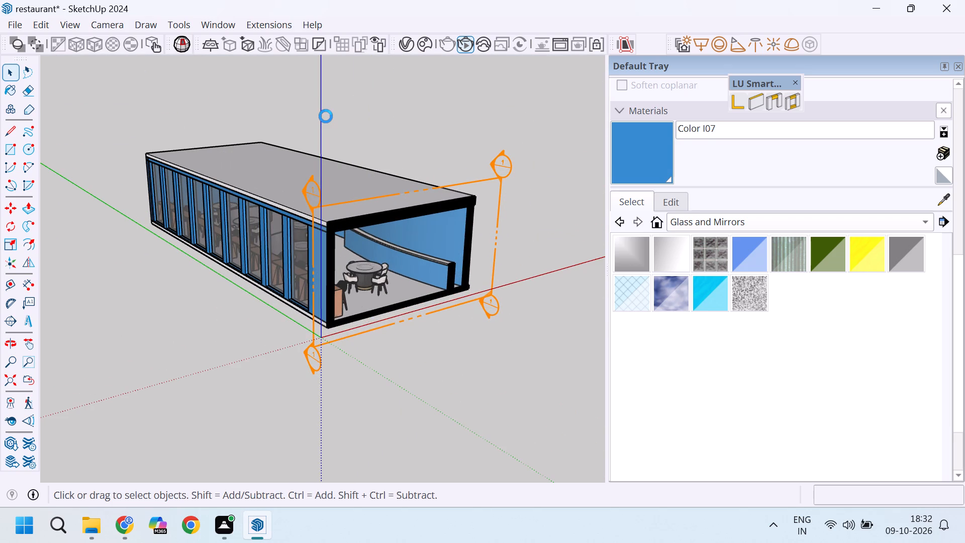